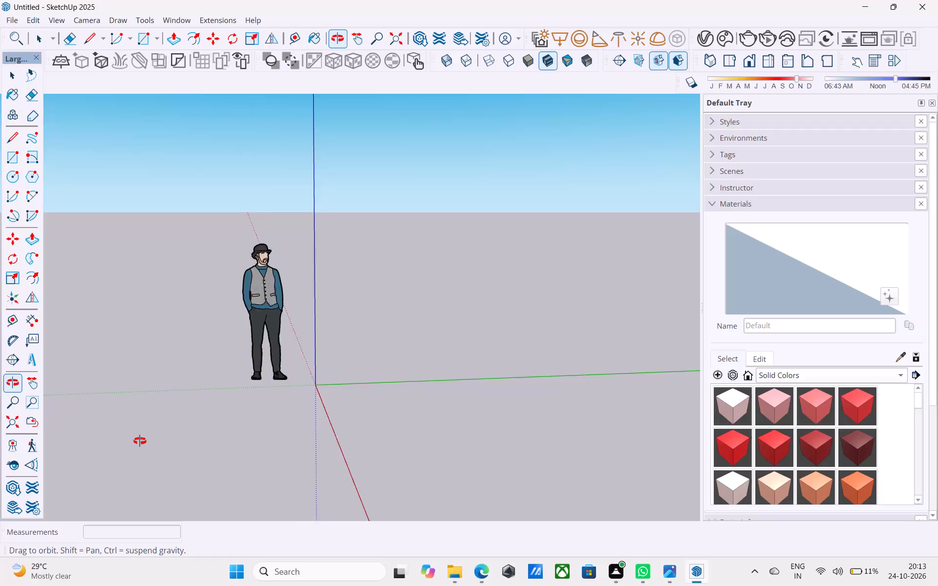
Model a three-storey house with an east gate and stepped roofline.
Draw a freehand rectangle on the ground between the positive red and green axes, with its longer side along the red axis.
{"action": "scroll", "coordinate": [140, 441], "scroll_direction": "down", "scroll_amount": 5, "text": "ctrl"}
{"action": "left_click_drag", "start_coordinate": [359, 439], "coordinate": [341, 342]}
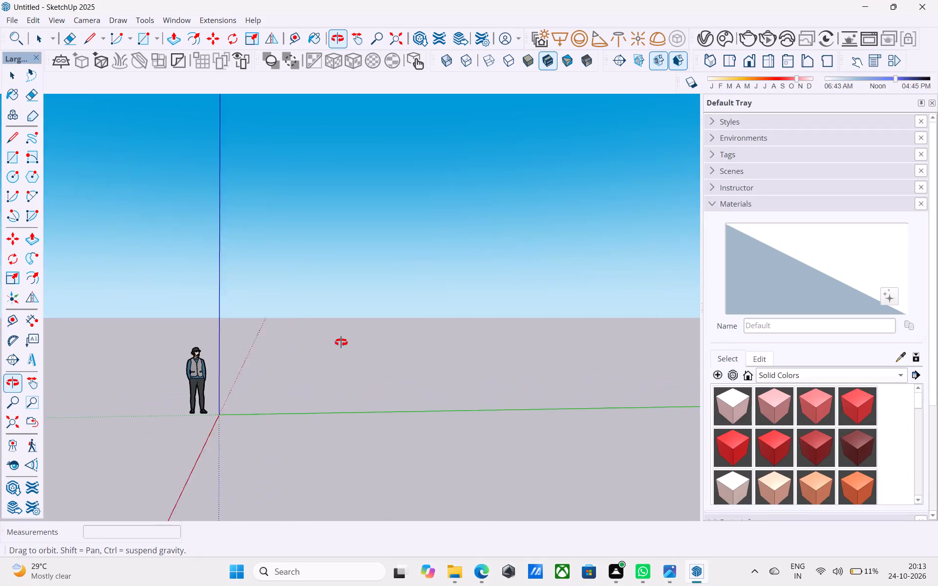
{"action": "left_click_drag", "start_coordinate": [341, 342], "coordinate": [326, 398]}
{"action": "scroll", "coordinate": [326, 398], "scroll_direction": "down", "scroll_amount": 9, "text": "ctrl"}
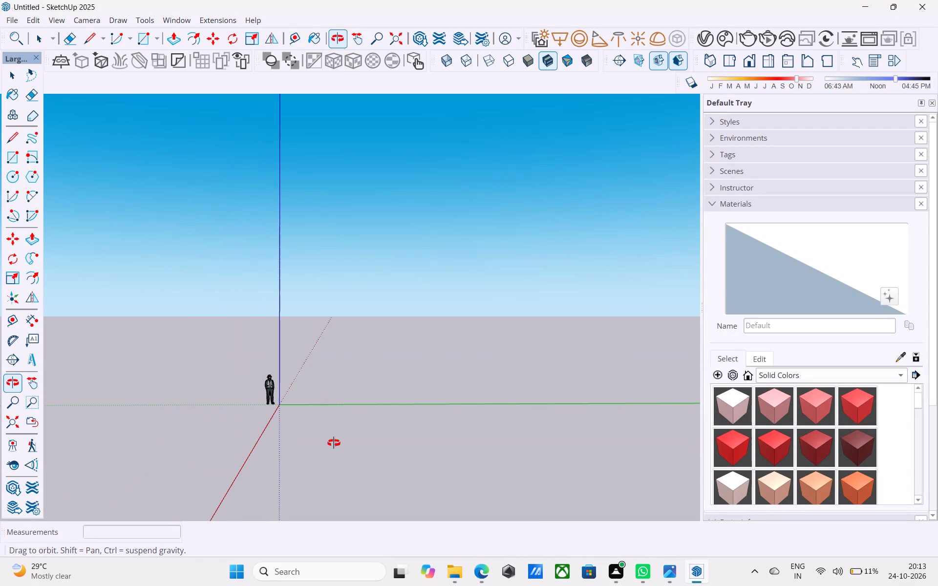
{"action": "left_click_drag", "start_coordinate": [334, 443], "coordinate": [348, 483]}
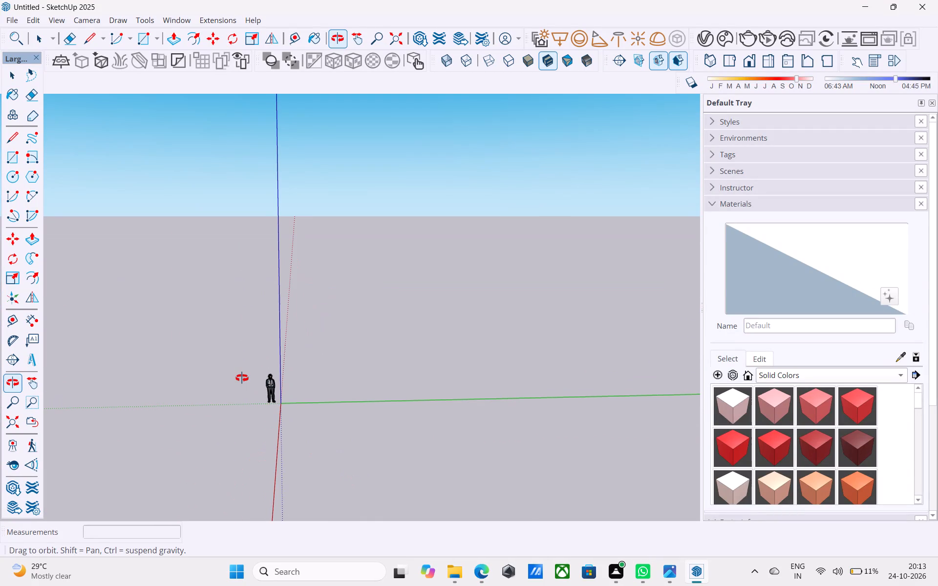
{"action": "scroll", "coordinate": [242, 378], "scroll_direction": "down", "scroll_amount": 9, "text": "ctrl"}
{"action": "left_click_drag", "start_coordinate": [301, 414], "coordinate": [335, 486]}
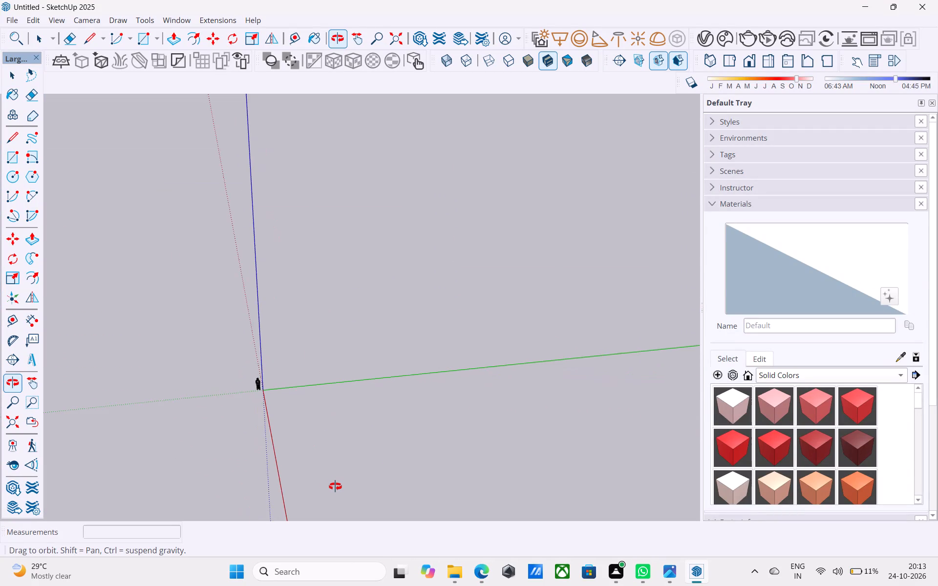
{"action": "scroll", "coordinate": [335, 486], "scroll_direction": "down", "scroll_amount": 4}
{"action": "scroll", "coordinate": [335, 486], "scroll_direction": "up", "scroll_amount": 4}
{"action": "scroll", "coordinate": [335, 486], "scroll_direction": "down", "scroll_amount": 1}
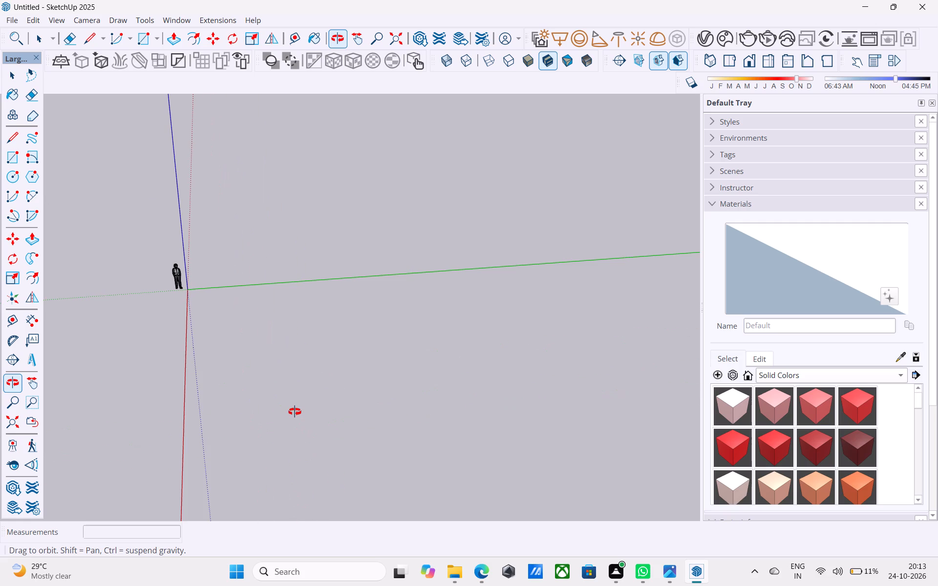
{"action": "key", "text": "r"}
{"action": "left_click_drag", "start_coordinate": [290, 354], "coordinate": [479, 471]}
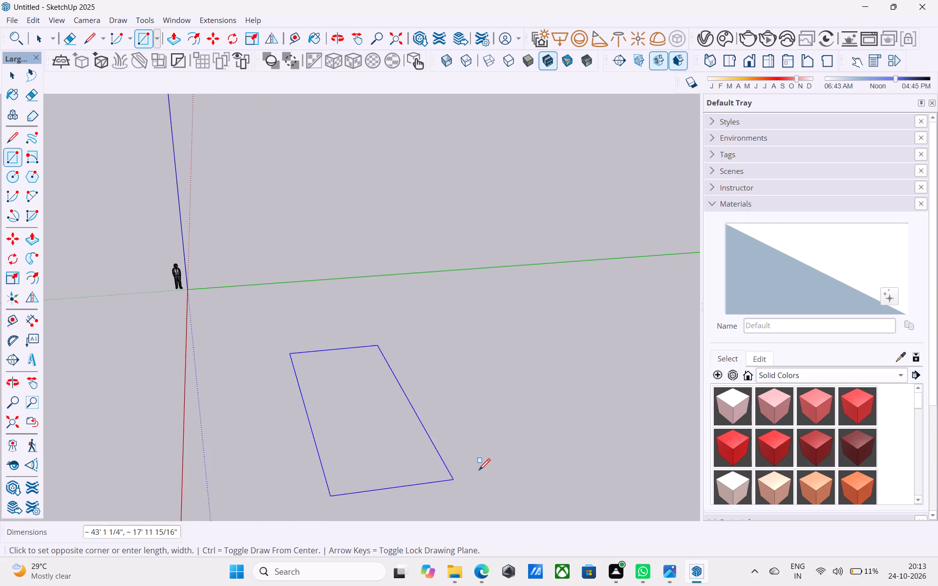
{"action": "left_click_drag", "start_coordinate": [479, 471], "coordinate": [479, 470]}
{"action": "left_click", "coordinate": [479, 470]}
{"action": "key", "text": "space"}
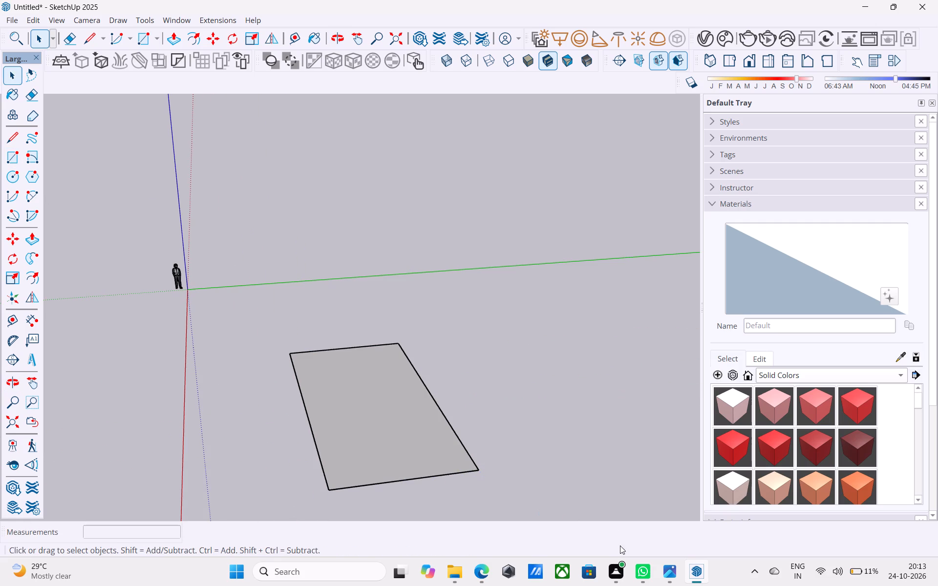
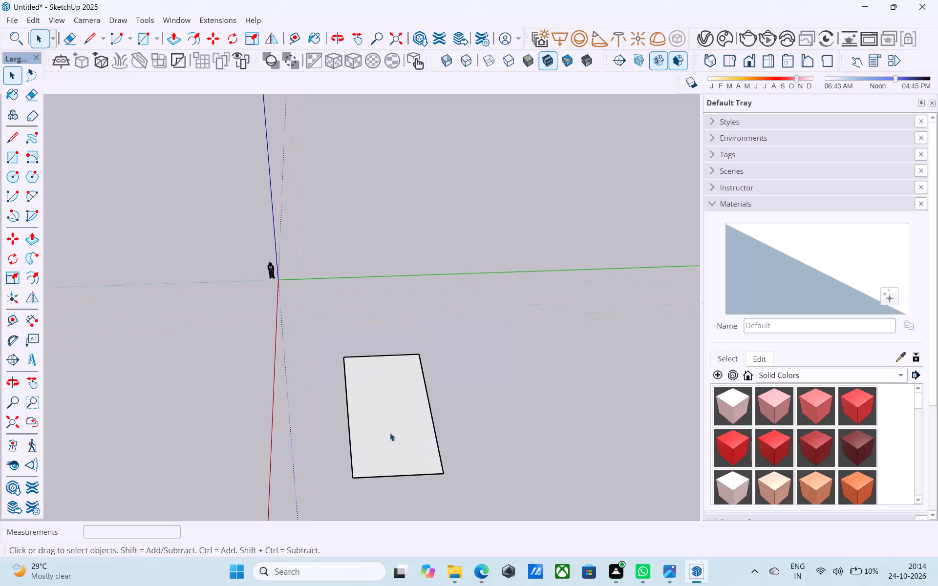
Erase all four edges of the freehand rectangle on the ground.
{"action": "scroll", "coordinate": [390, 433], "scroll_direction": "up", "scroll_amount": 3}
{"action": "middle_click_drag", "start_coordinate": [390, 433], "coordinate": [416, 406], "text": "shift"}
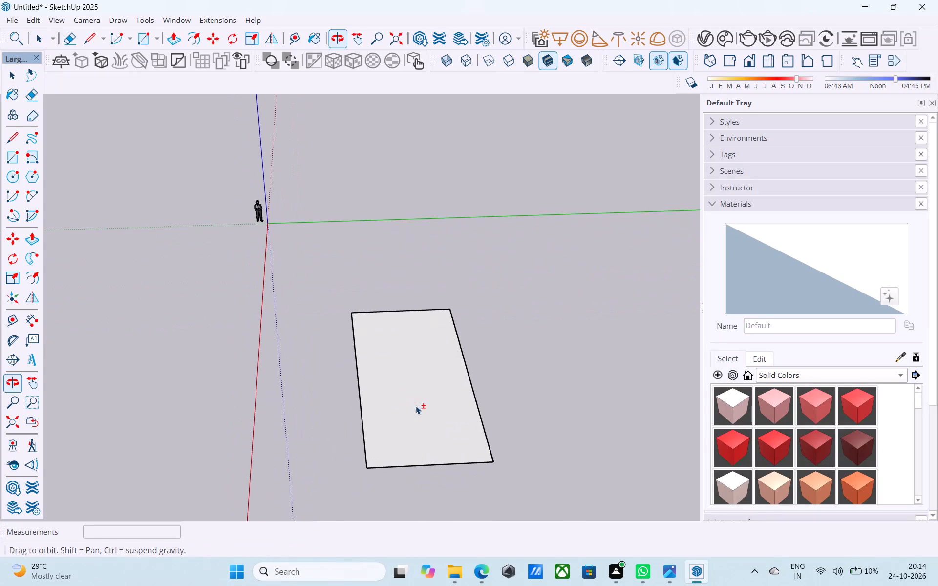
{"action": "key", "text": "e"}
{"action": "left_click_drag", "start_coordinate": [455, 384], "coordinate": [497, 381]}
{"action": "left_click_drag", "start_coordinate": [444, 333], "coordinate": [425, 296]}
{"action": "left_click_drag", "start_coordinate": [367, 372], "coordinate": [318, 369]}
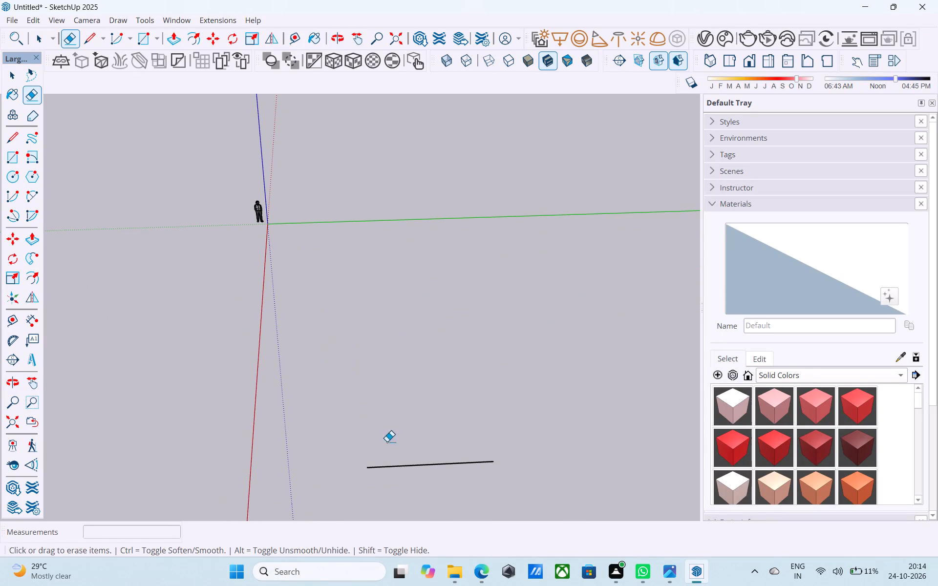
{"action": "left_click_drag", "start_coordinate": [407, 458], "coordinate": [439, 507]}
Draw a 50' by 60' rectangle on the ground between the positive red and green axes, with its longer side along the green axis.
{"action": "scroll", "coordinate": [447, 478], "scroll_direction": "down", "scroll_amount": 5}
{"action": "scroll", "coordinate": [285, 308], "scroll_direction": "down", "scroll_amount": 6}
{"action": "middle_click_drag", "start_coordinate": [400, 418], "coordinate": [373, 386]}
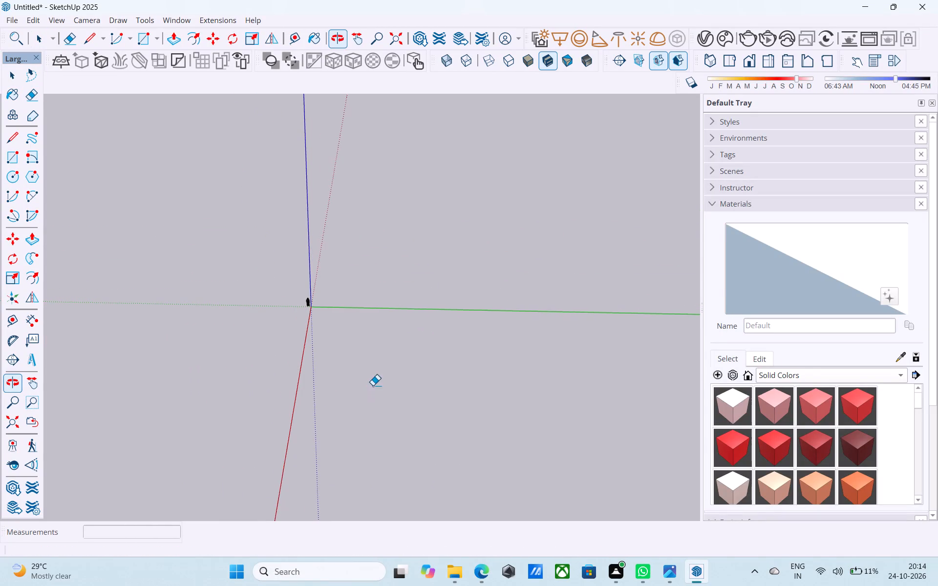
{"action": "key", "text": "r"}
{"action": "scroll", "coordinate": [372, 377], "scroll_direction": "up", "scroll_amount": 4}
{"action": "left_click", "coordinate": [371, 376]}
{"action": "scroll", "coordinate": [378, 386], "scroll_direction": "down", "scroll_amount": 13}
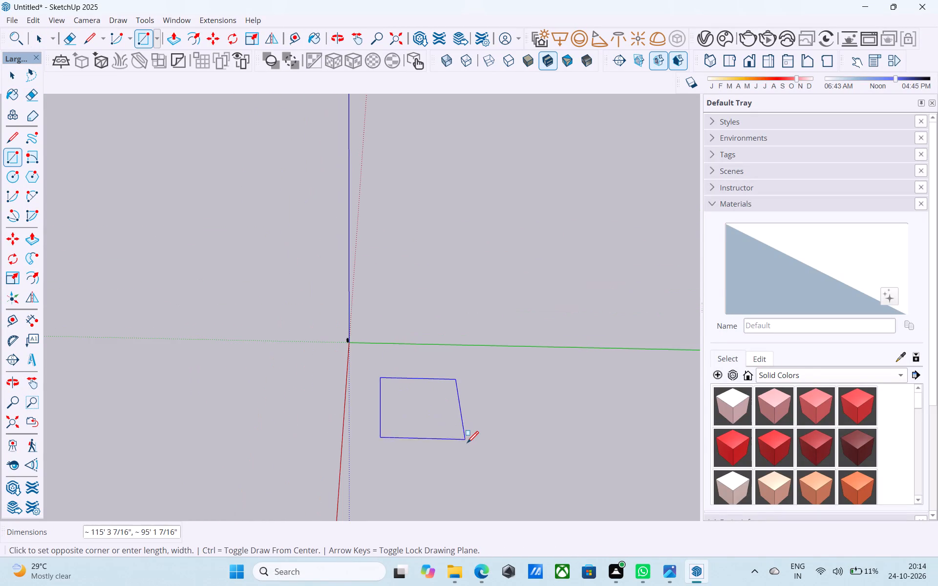
{"action": "scroll", "coordinate": [467, 444], "scroll_direction": "down", "scroll_amount": 2}
{"action": "middle_click_drag", "start_coordinate": [467, 444], "coordinate": [456, 377], "text": "shift"}
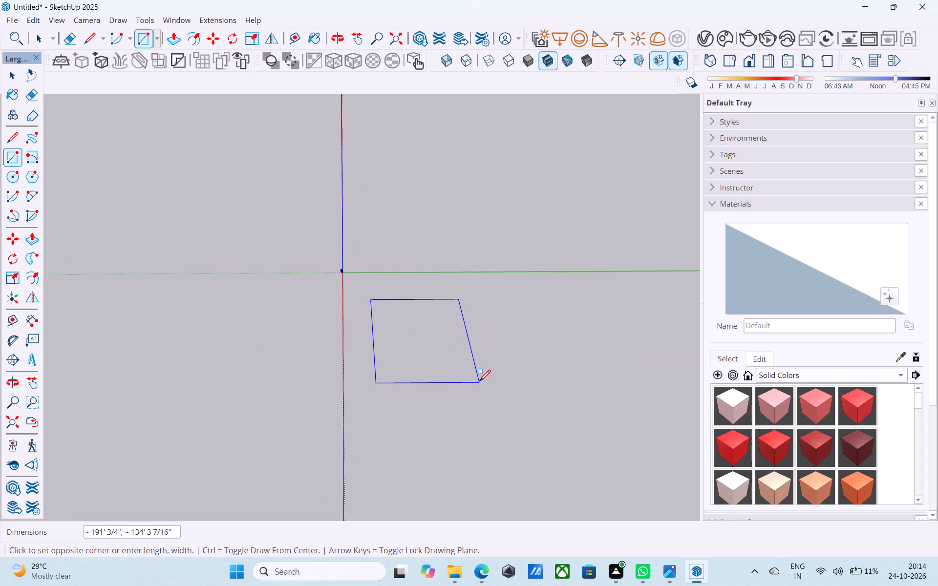
{"action": "scroll", "coordinate": [479, 382], "scroll_direction": "up", "scroll_amount": 5}
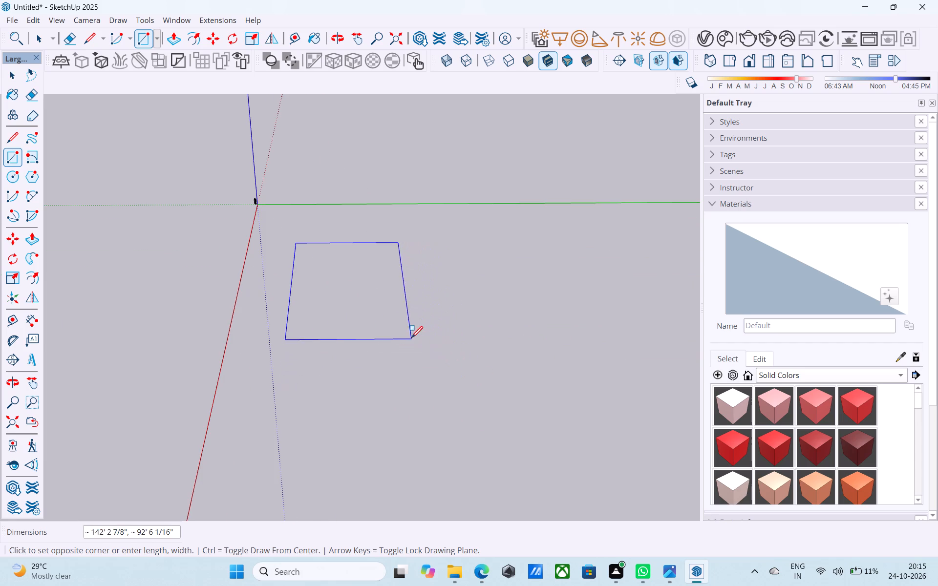
{"action": "scroll", "coordinate": [513, 353], "scroll_direction": "down", "scroll_amount": 5}
{"action": "scroll", "coordinate": [422, 337], "scroll_direction": "up", "scroll_amount": 7}
{"action": "middle_click_drag", "start_coordinate": [436, 318], "coordinate": [413, 332]}
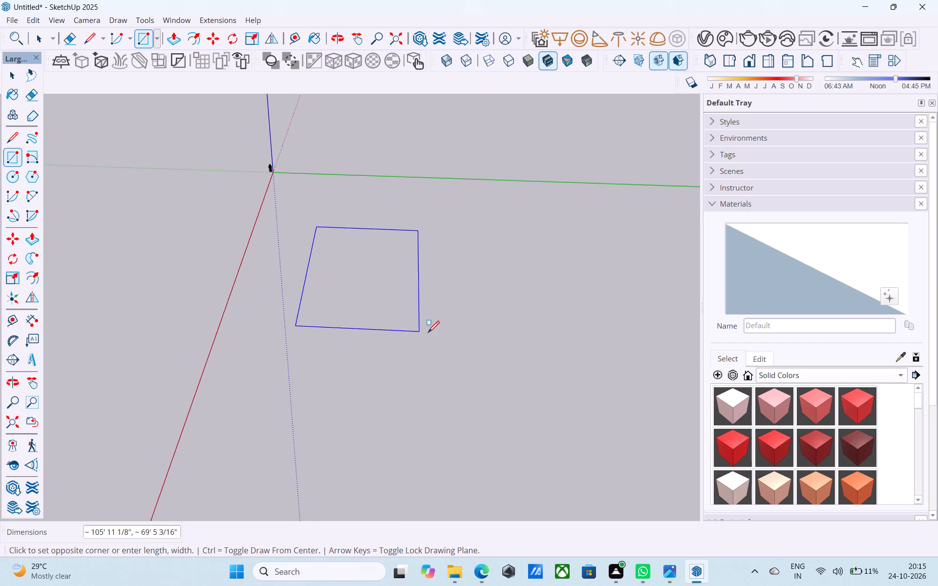
{"action": "middle_click_drag", "start_coordinate": [428, 334], "coordinate": [451, 346]}
{"action": "scroll", "coordinate": [455, 330], "scroll_direction": "up", "scroll_amount": 2}
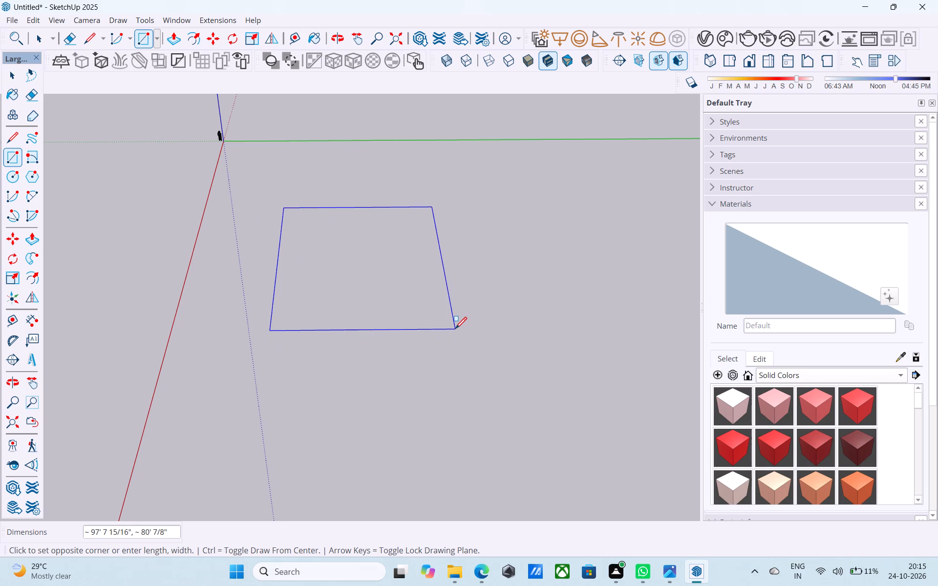
{"action": "type", "text": "50',60'"}
{"action": "key", "text": "Return"}
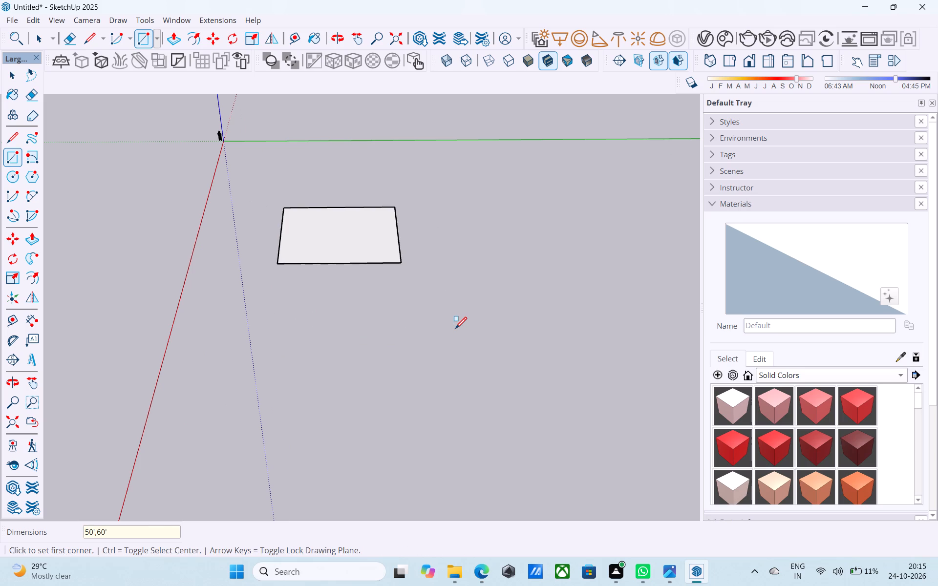
{"action": "scroll", "coordinate": [307, 215], "scroll_direction": "down", "scroll_amount": 5}
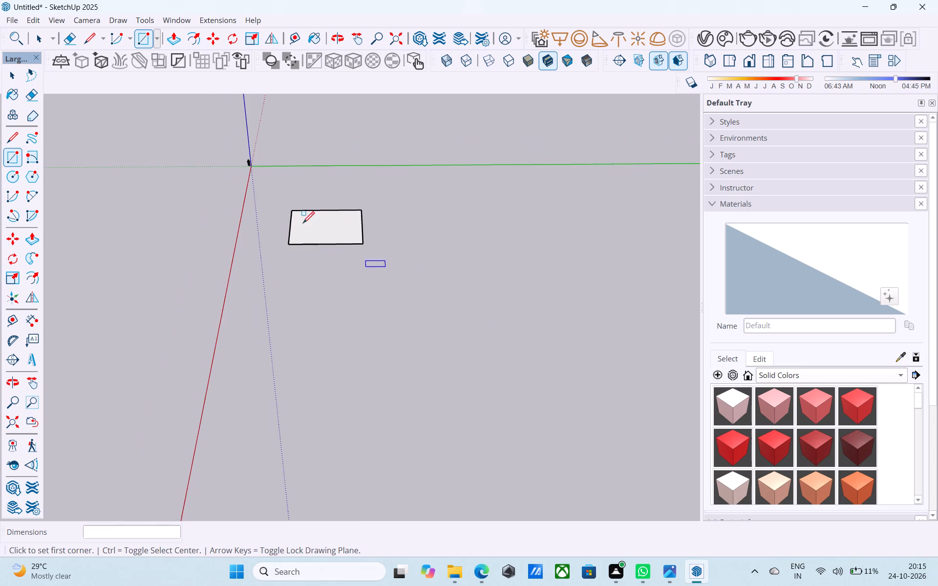
{"action": "scroll", "coordinate": [242, 191], "scroll_direction": "up", "scroll_amount": 14}
{"action": "middle_click_drag", "start_coordinate": [447, 279], "coordinate": [461, 327]}
{"action": "key", "text": "space"}
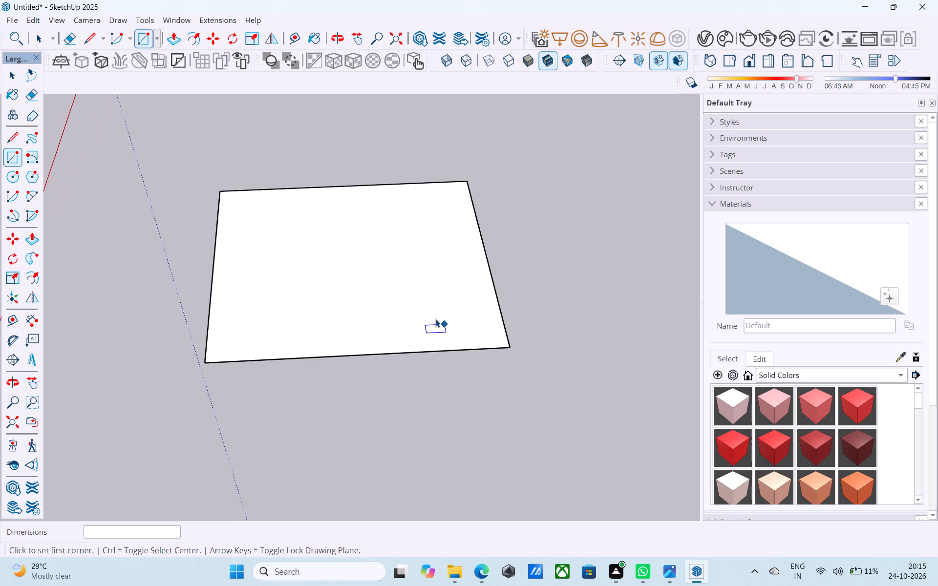
Offset the rectangle's outline 9" inward to form the outer wall thickness.
{"action": "left_click", "coordinate": [427, 312]}
{"action": "scroll", "coordinate": [423, 311], "scroll_direction": "up", "scroll_amount": 3}
{"action": "key", "text": "f"}
{"action": "left_click", "coordinate": [423, 311]}
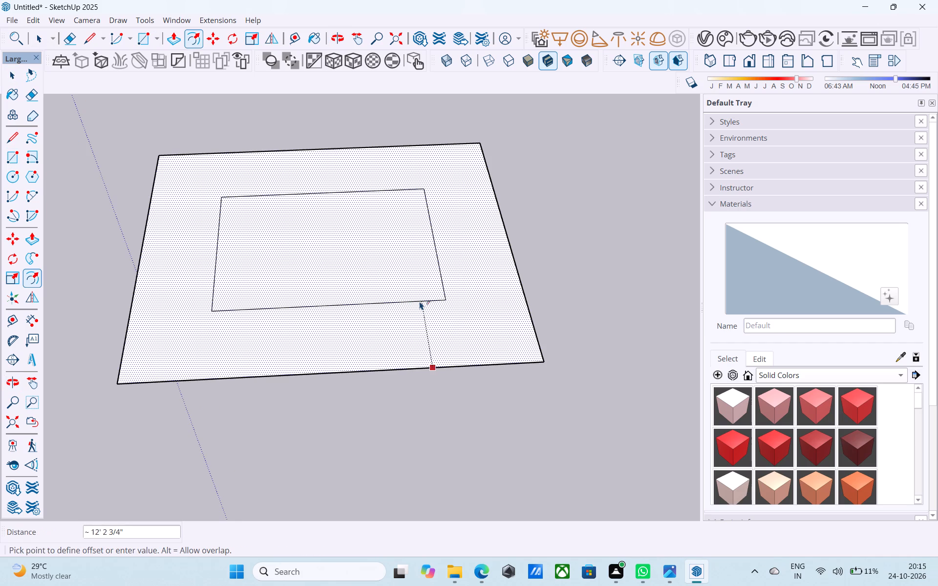
{"action": "key", "text": "9"}
{"action": "key", "text": "Return"}
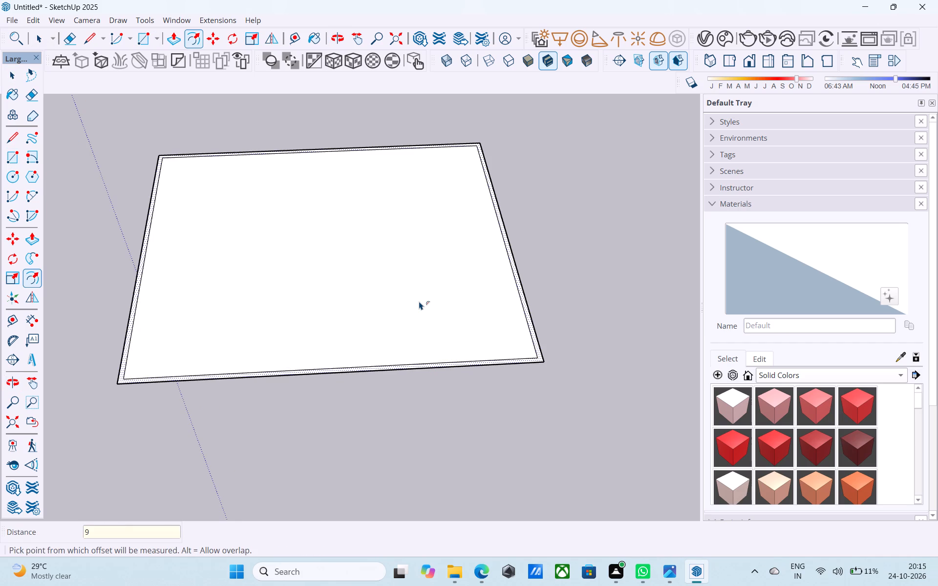
{"action": "type", "text": "9\""}
{"action": "key", "text": "Return"}
{"action": "key", "text": "space"}
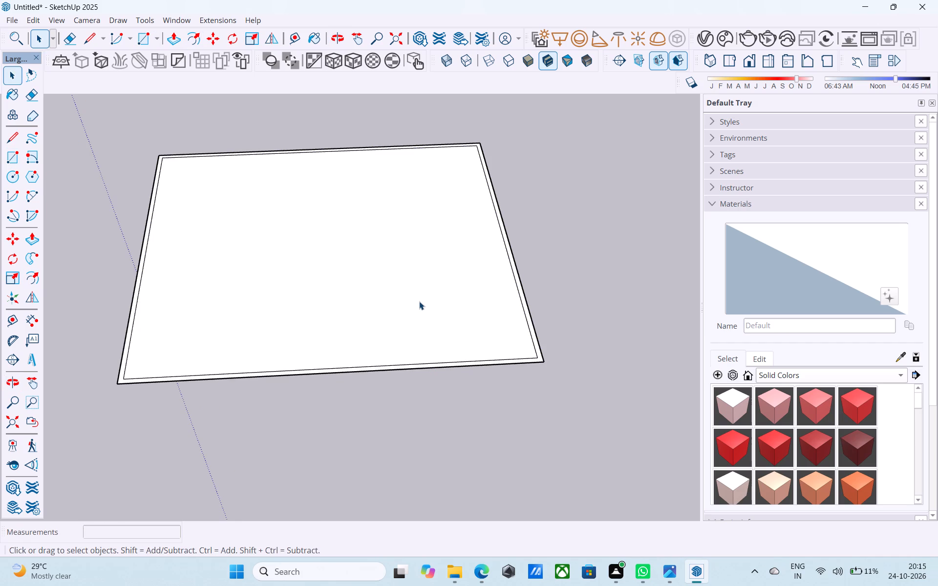
Offset the inner face's outline 4' inward to leave a band inside the outer wall.
{"action": "middle_click_drag", "start_coordinate": [386, 262], "coordinate": [390, 334]}
{"action": "scroll", "coordinate": [392, 338], "scroll_direction": "down", "scroll_amount": 6}
{"action": "middle_click_drag", "start_coordinate": [387, 343], "coordinate": [359, 364]}
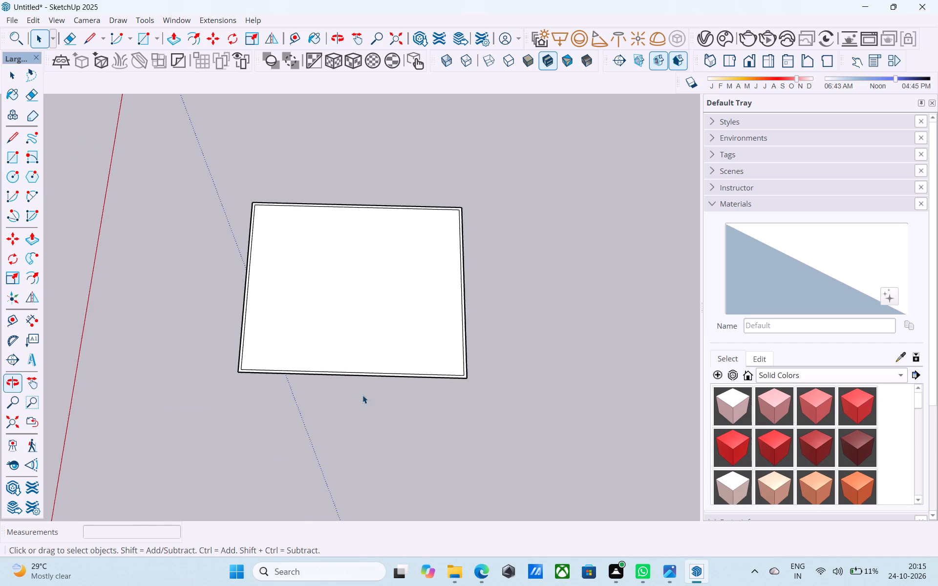
{"action": "scroll", "coordinate": [366, 371], "scroll_direction": "up", "scroll_amount": 4}
{"action": "middle_click_drag", "start_coordinate": [358, 315], "coordinate": [395, 384], "text": "shift"}
{"action": "scroll", "coordinate": [358, 315], "scroll_direction": "down", "scroll_amount": 1, "text": "shift"}
{"action": "scroll", "coordinate": [376, 343], "scroll_direction": "up", "scroll_amount": 2}
{"action": "middle_click", "coordinate": [376, 343]}
{"action": "left_click", "coordinate": [376, 343]}
{"action": "key", "text": "f"}
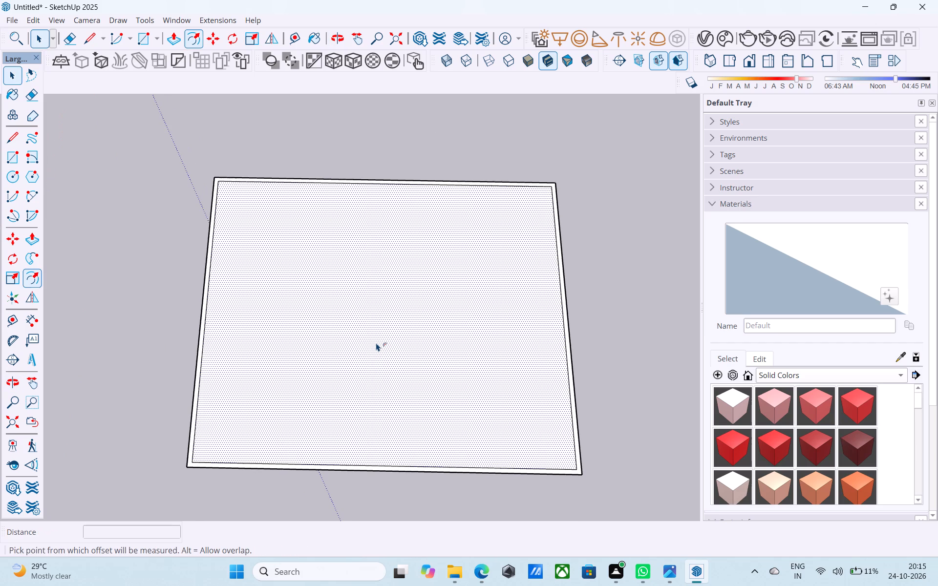
{"action": "left_click", "coordinate": [376, 343]}
{"action": "type", "text": "4'"}
{"action": "key", "text": "Return"}
{"action": "key", "text": "space"}
Offset the innermost face's outline 9" inward to form a second wall outline.
{"action": "scroll", "coordinate": [374, 333], "scroll_direction": "down", "scroll_amount": 3}
{"action": "middle_click_drag", "start_coordinate": [350, 246], "coordinate": [354, 219]}
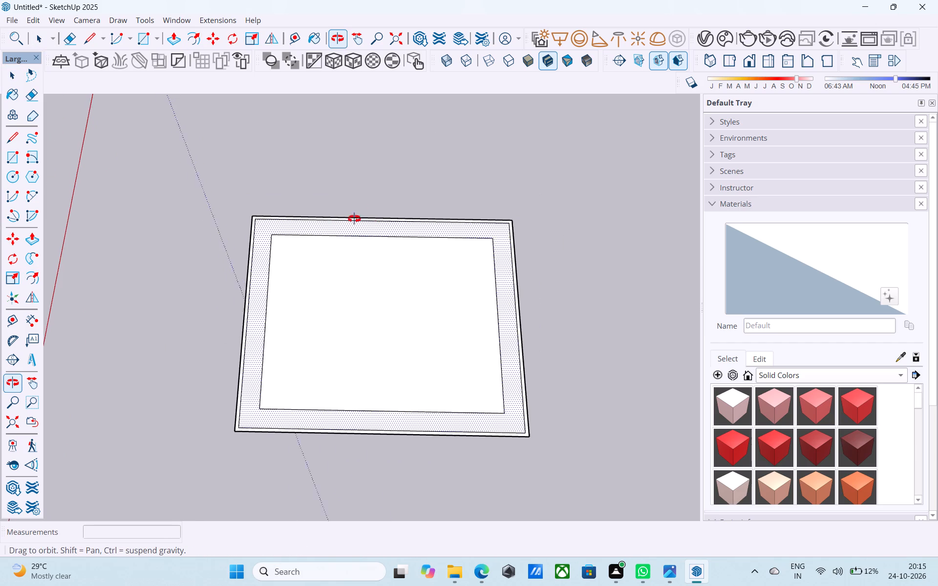
{"action": "middle_click_drag", "start_coordinate": [354, 219], "coordinate": [364, 282]}
{"action": "scroll", "coordinate": [364, 282], "scroll_direction": "down", "scroll_amount": 2}
{"action": "middle_click_drag", "start_coordinate": [363, 287], "coordinate": [300, 240]}
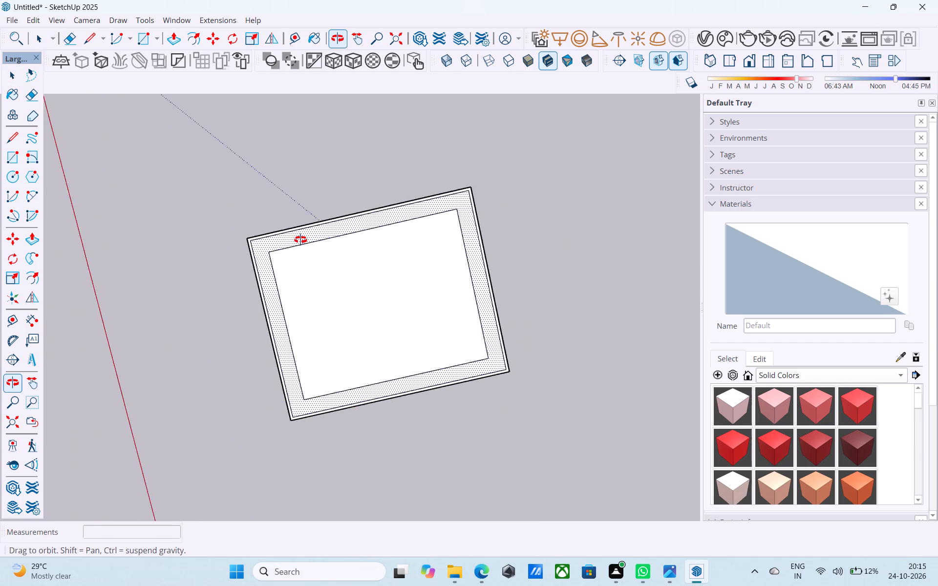
{"action": "middle_click_drag", "start_coordinate": [300, 240], "coordinate": [329, 258]}
{"action": "middle_click_drag", "start_coordinate": [448, 376], "coordinate": [176, 230]}
{"action": "scroll", "coordinate": [192, 219], "scroll_direction": "down", "scroll_amount": 9}
{"action": "middle_click_drag", "start_coordinate": [260, 260], "coordinate": [576, 254]}
{"action": "middle_click_drag", "start_coordinate": [397, 285], "coordinate": [572, 234]}
{"action": "scroll", "coordinate": [412, 321], "scroll_direction": "up", "scroll_amount": 5}
{"action": "scroll", "coordinate": [443, 298], "scroll_direction": "down", "scroll_amount": 1}
{"action": "middle_click_drag", "start_coordinate": [333, 319], "coordinate": [328, 319], "text": "shift"}
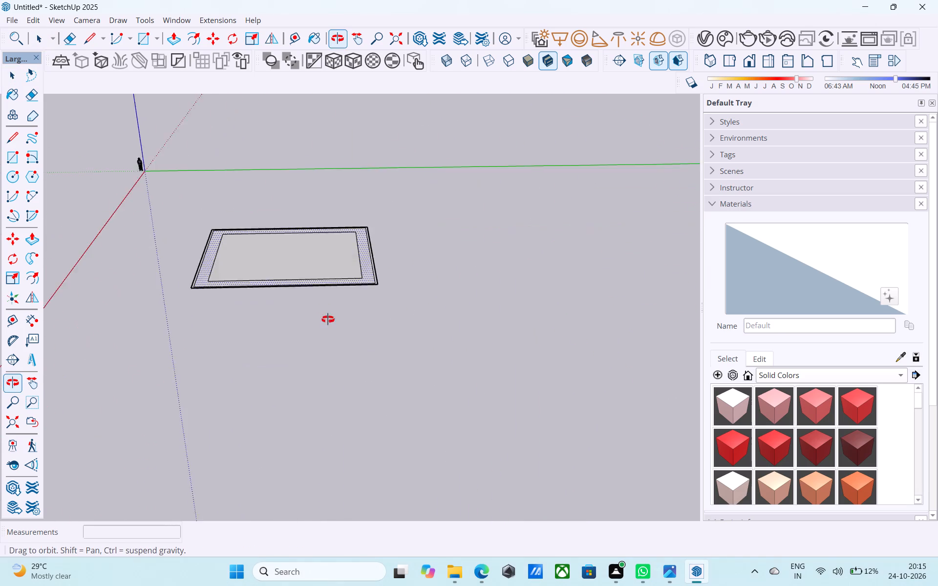
{"action": "middle_click_drag", "start_coordinate": [328, 319], "coordinate": [335, 363], "text": "shift"}
{"action": "scroll", "coordinate": [309, 332], "scroll_direction": "up", "scroll_amount": 6}
{"action": "middle_click_drag", "start_coordinate": [294, 288], "coordinate": [369, 350]}
{"action": "left_click", "coordinate": [359, 342]}
{"action": "key", "text": "f"}
{"action": "left_click", "coordinate": [359, 341]}
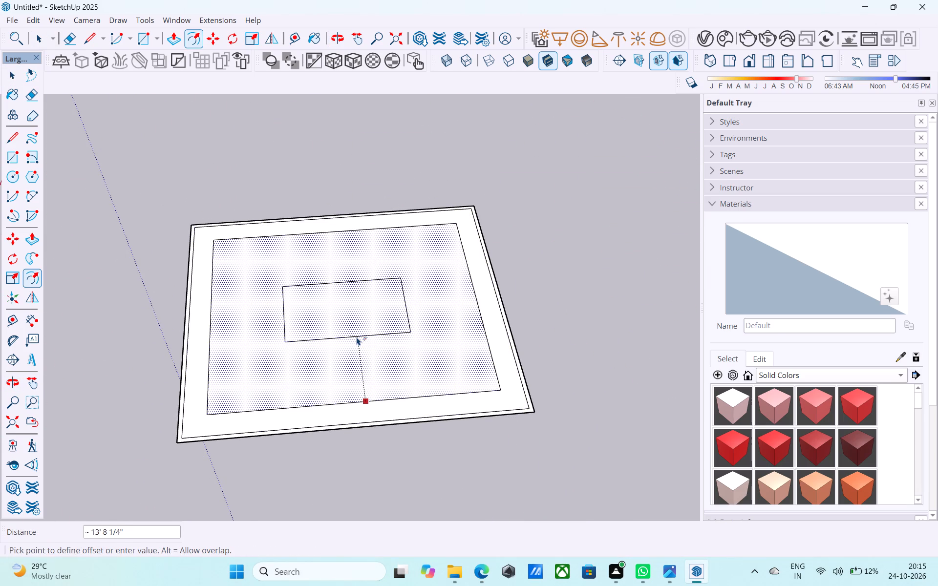
{"action": "type", "text": "9\""}
{"action": "key", "text": "Return"}
{"action": "key", "text": "space"}
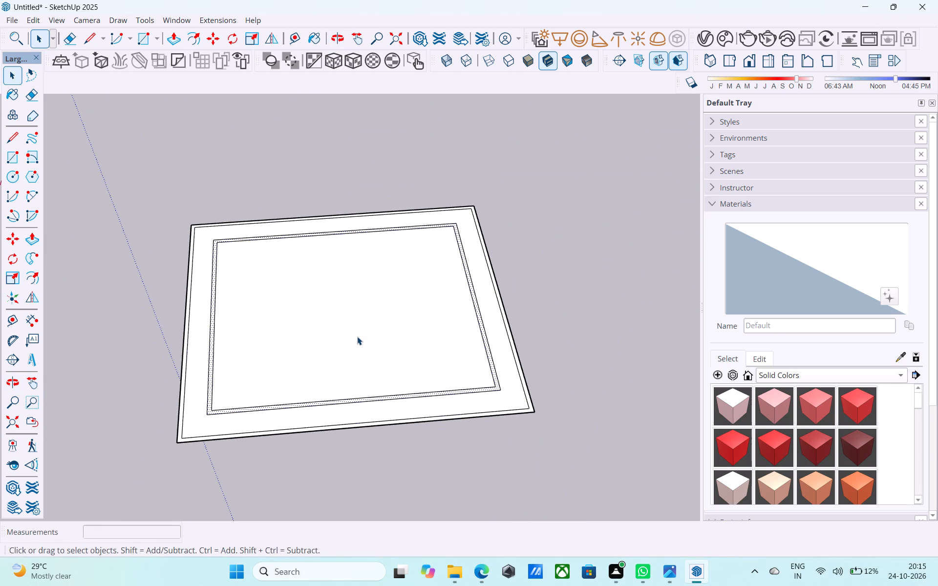
Draw a line parallel to the green axis across the innermost face, near its middle, from edge to opposite edge.
{"action": "scroll", "coordinate": [357, 336], "scroll_direction": "up", "scroll_amount": 2}
{"action": "middle_click_drag", "start_coordinate": [357, 336], "coordinate": [396, 349], "text": "shift"}
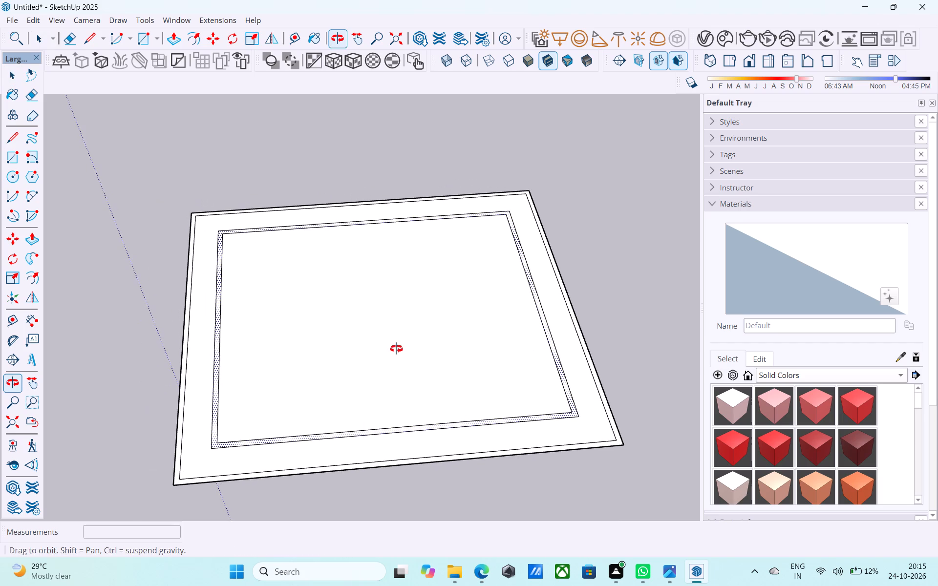
{"action": "middle_click_drag", "start_coordinate": [396, 349], "coordinate": [397, 349], "text": "shift"}
{"action": "middle_click_drag", "start_coordinate": [389, 331], "coordinate": [415, 336], "text": "shift"}
{"action": "key", "text": "l"}
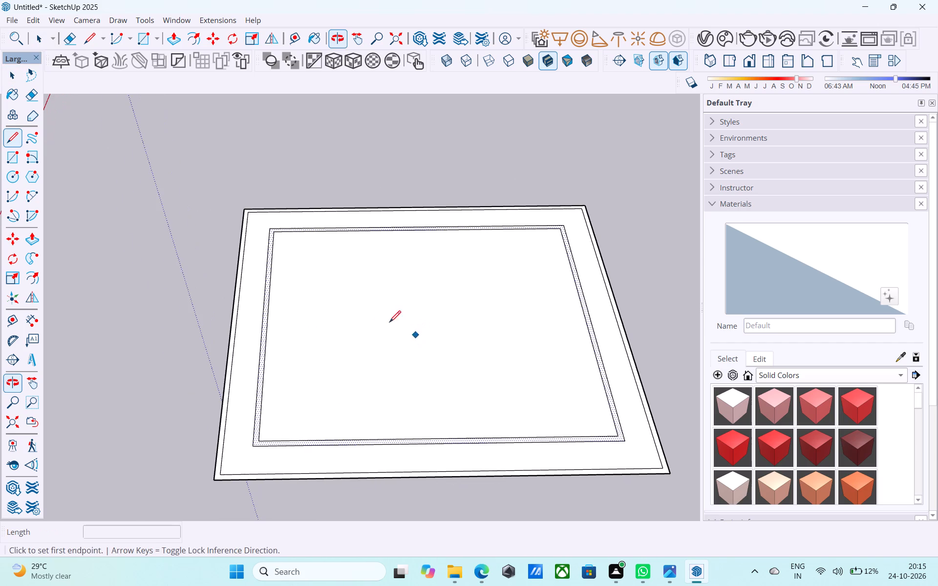
{"action": "scroll", "coordinate": [299, 326], "scroll_direction": "up", "scroll_amount": 3}
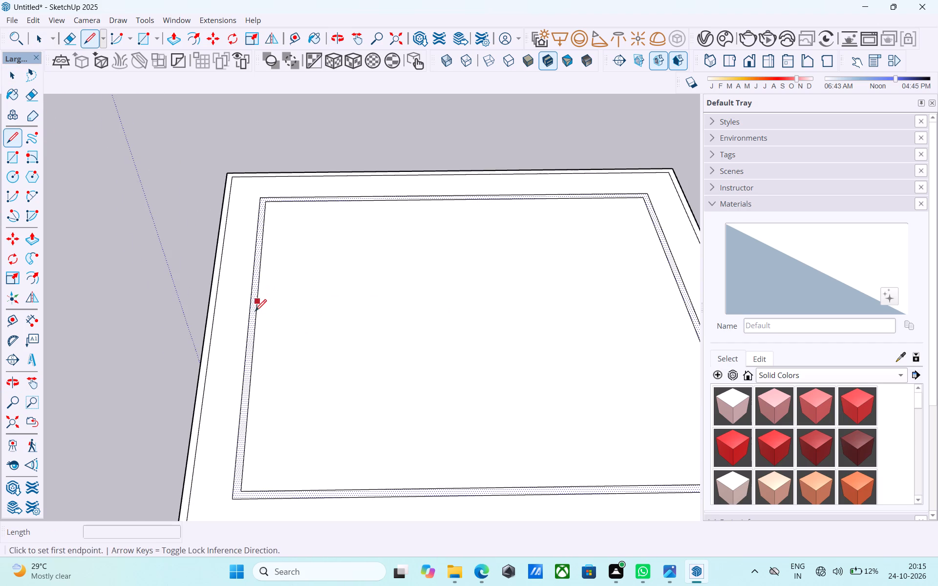
{"action": "left_click", "coordinate": [256, 328]}
{"action": "scroll", "coordinate": [261, 326], "scroll_direction": "down", "scroll_amount": 5}
{"action": "middle_click_drag", "start_coordinate": [357, 336], "coordinate": [284, 322], "text": "shift"}
{"action": "scroll", "coordinate": [397, 324], "scroll_direction": "up", "scroll_amount": 5}
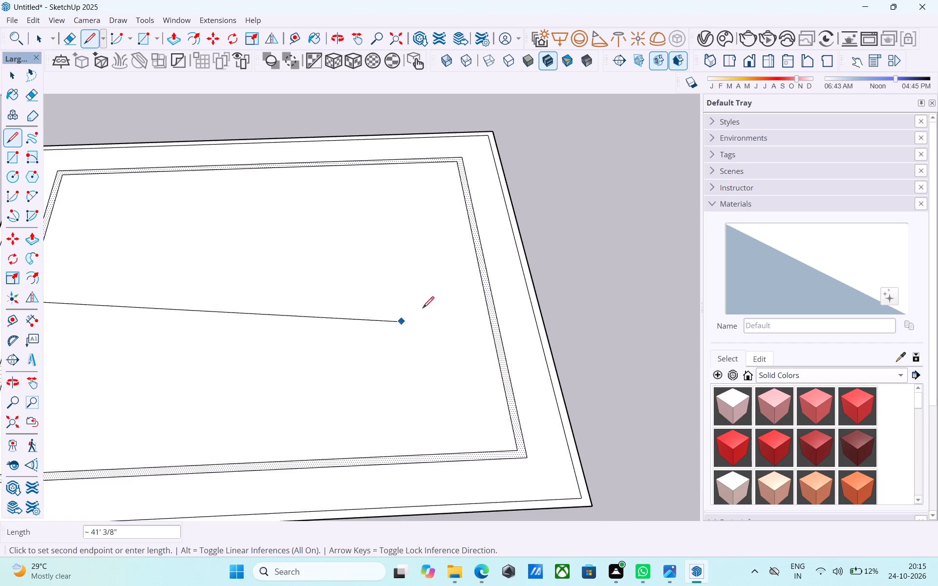
{"action": "left_click", "coordinate": [485, 285]}
Copy the dividing line 6" along the red axis, on the side away from the origin, to form a partition wall.
{"action": "scroll", "coordinate": [472, 290], "scroll_direction": "down", "scroll_amount": 4, "text": "shift"}
{"action": "middle_click_drag", "start_coordinate": [469, 296], "coordinate": [302, 298], "text": "shift"}
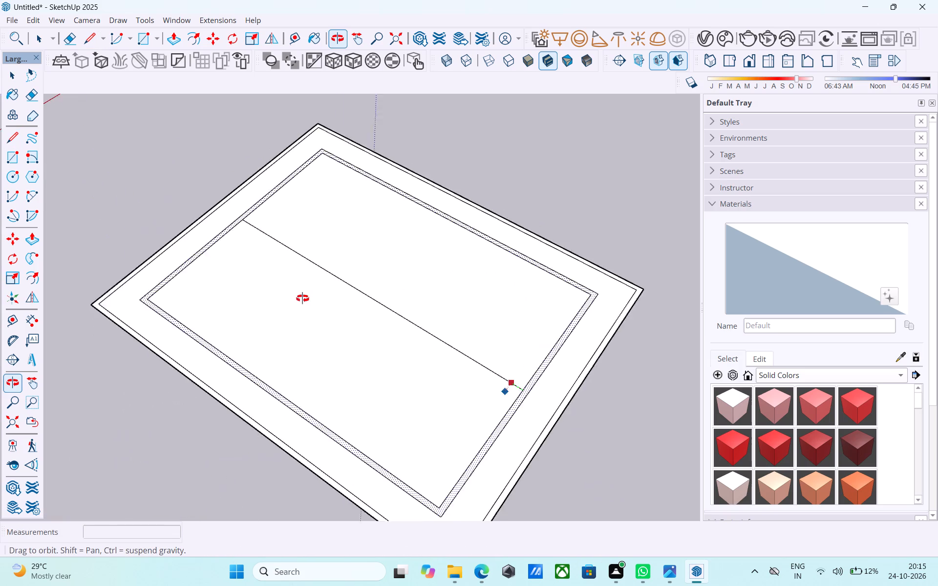
{"action": "middle_click_drag", "start_coordinate": [302, 298], "coordinate": [299, 300], "text": "shift"}
{"action": "scroll", "coordinate": [293, 291], "scroll_direction": "down", "scroll_amount": 5}
{"action": "middle_click_drag", "start_coordinate": [371, 367], "coordinate": [322, 328]}
{"action": "scroll", "coordinate": [384, 355], "scroll_direction": "up", "scroll_amount": 8}
{"action": "key", "text": "space"}
{"action": "left_click", "coordinate": [421, 363]}
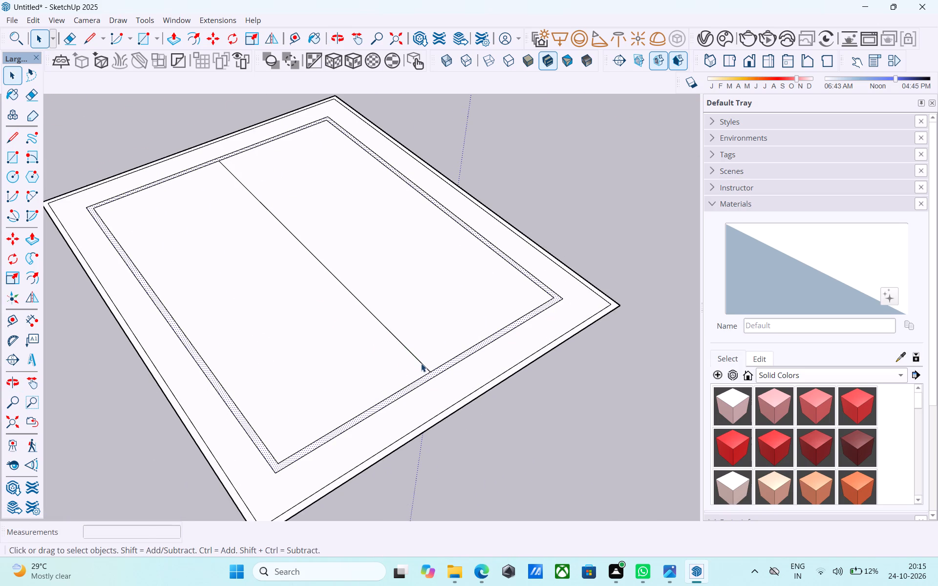
{"action": "scroll", "coordinate": [422, 364], "scroll_direction": "up", "scroll_amount": 3}
{"action": "key", "text": "m"}
{"action": "scroll", "coordinate": [426, 369], "scroll_direction": "up", "scroll_amount": 3}
{"action": "left_click", "coordinate": [433, 376]}
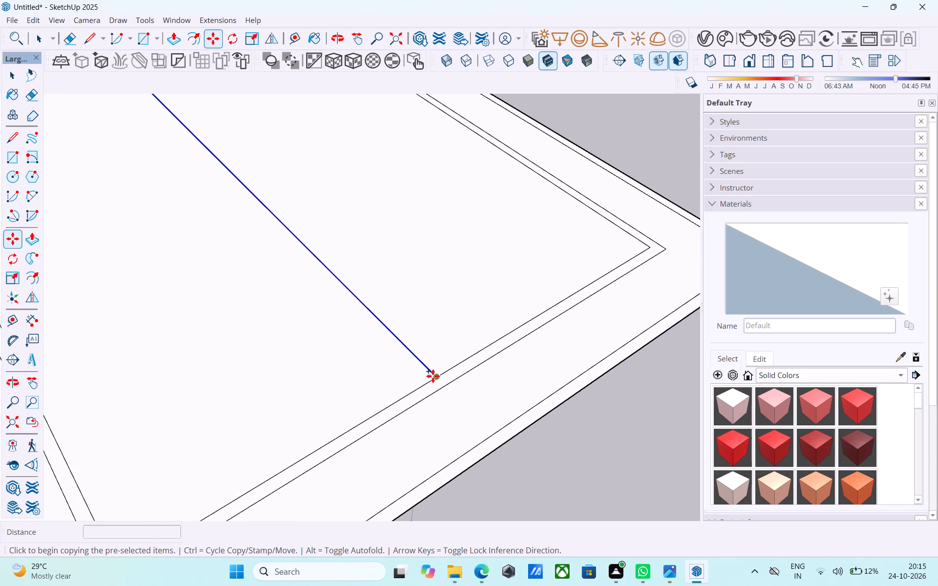
{"action": "type", "text": "6\""}
{"action": "key", "text": "Return"}
{"action": "key", "text": "space"}
Draw a 19' line along the red axis from near the middle of the copied partition line to the innermost outline's far edge.
{"action": "scroll", "coordinate": [420, 355], "scroll_direction": "down", "scroll_amount": 11}
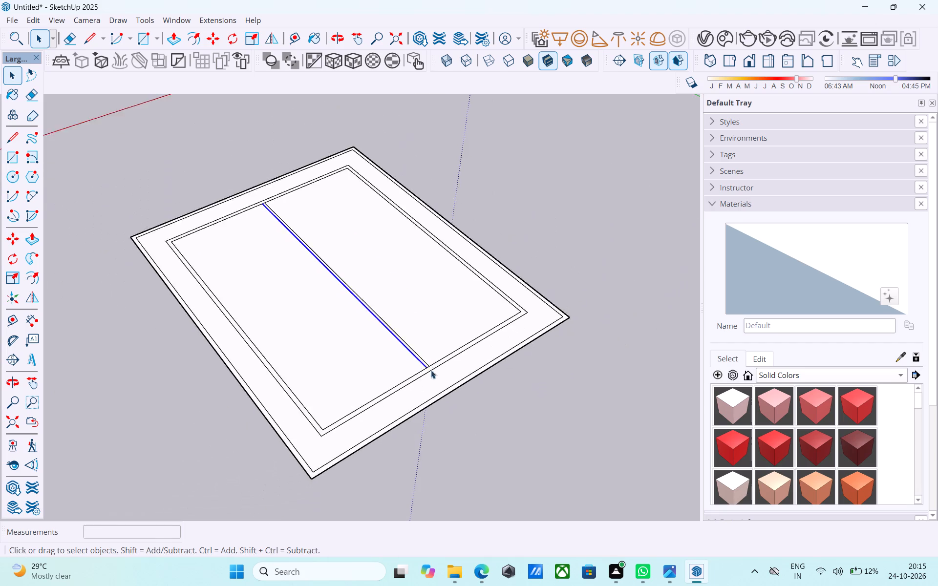
{"action": "middle_click_drag", "start_coordinate": [431, 370], "coordinate": [671, 302]}
{"action": "middle_click_drag", "start_coordinate": [480, 323], "coordinate": [565, 373], "text": "shift"}
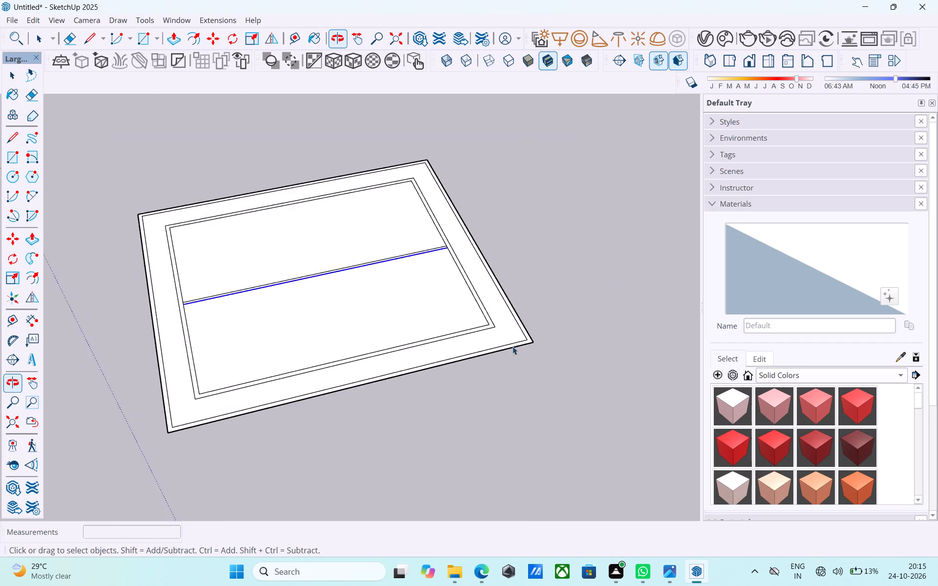
{"action": "scroll", "coordinate": [495, 330], "scroll_direction": "down", "scroll_amount": 5}
{"action": "middle_click_drag", "start_coordinate": [479, 342], "coordinate": [531, 448], "text": "shift"}
{"action": "scroll", "coordinate": [334, 352], "scroll_direction": "up", "scroll_amount": 5}
{"action": "middle_click_drag", "start_coordinate": [433, 359], "coordinate": [398, 310], "text": "shift"}
{"action": "scroll", "coordinate": [491, 348], "scroll_direction": "up", "scroll_amount": 4}
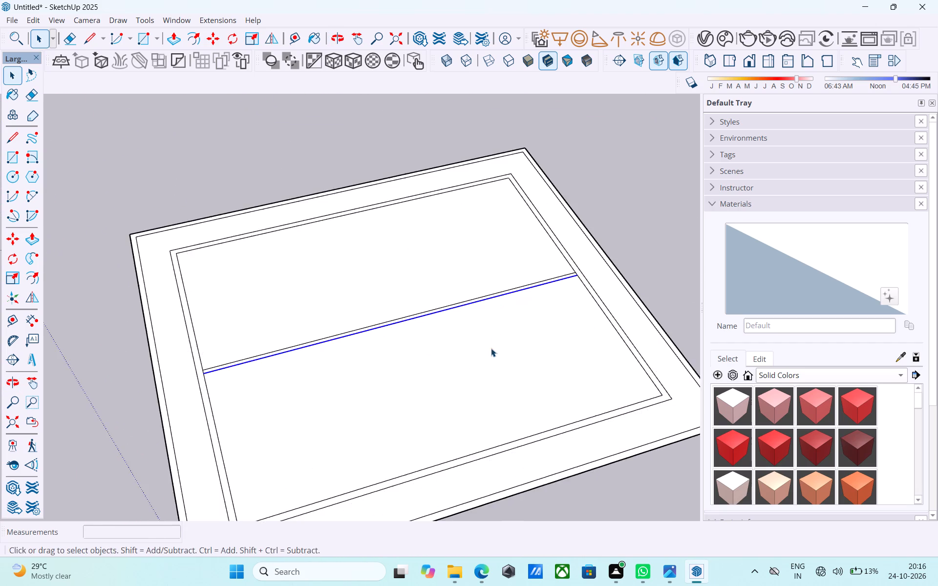
{"action": "middle_click_drag", "start_coordinate": [479, 363], "coordinate": [398, 282]}
{"action": "scroll", "coordinate": [398, 282], "scroll_direction": "up", "scroll_amount": 4}
{"action": "scroll", "coordinate": [408, 290], "scroll_direction": "down", "scroll_amount": 4}
{"action": "middle_click_drag", "start_coordinate": [417, 298], "coordinate": [418, 301], "text": "shift"}
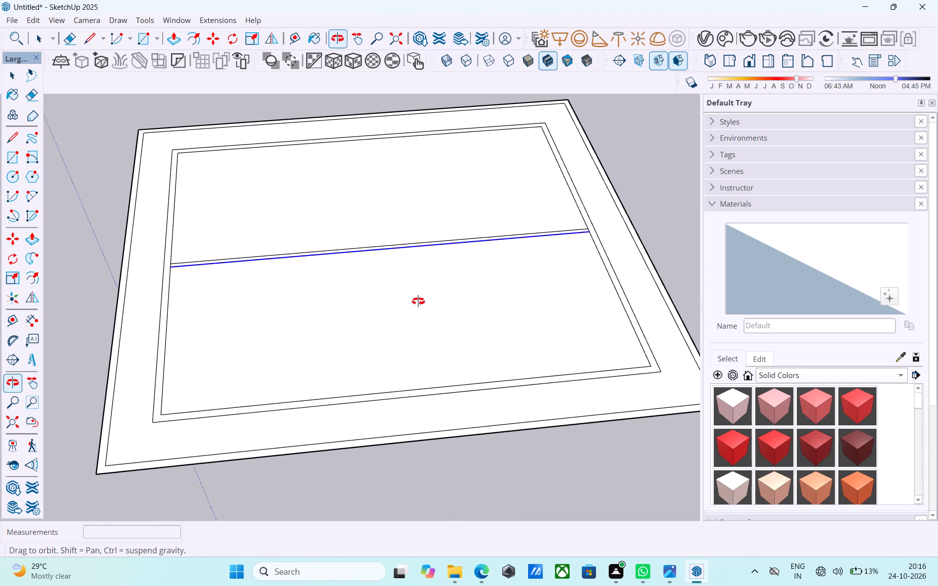
{"action": "middle_click_drag", "start_coordinate": [418, 301], "coordinate": [418, 304], "text": "shift"}
{"action": "key", "text": "l"}
{"action": "scroll", "coordinate": [412, 295], "scroll_direction": "up", "scroll_amount": 4}
{"action": "scroll", "coordinate": [401, 249], "scroll_direction": "down", "scroll_amount": 5}
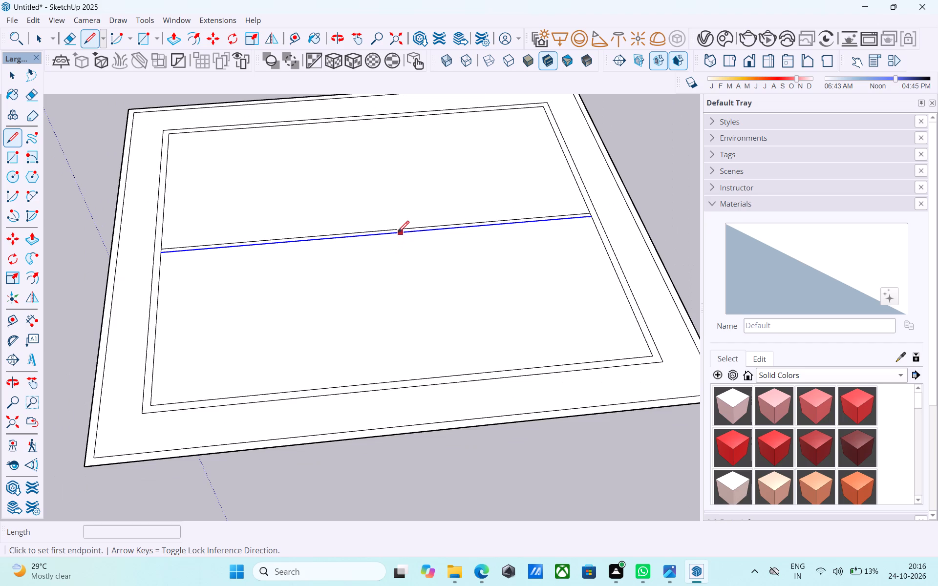
{"action": "left_click", "coordinate": [382, 233]}
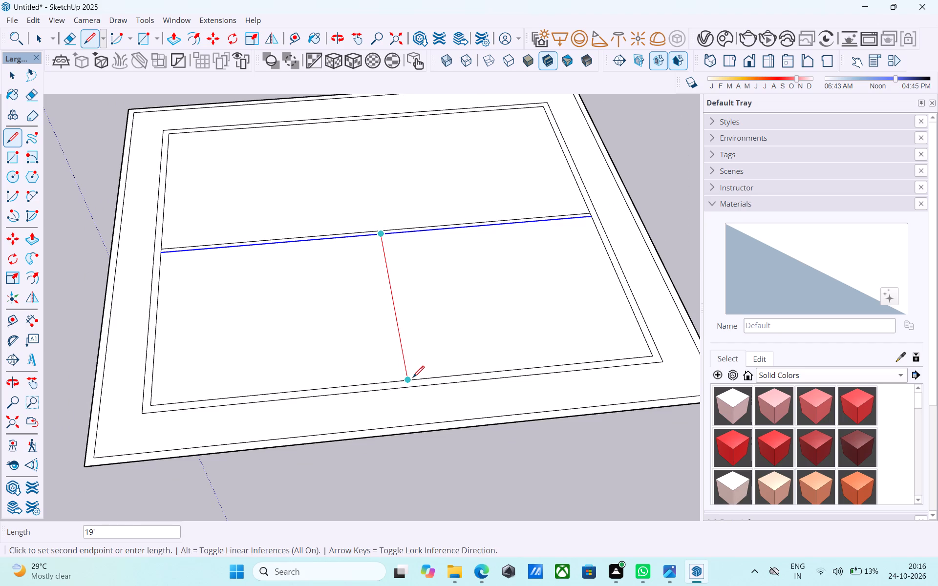
{"action": "left_click", "coordinate": [411, 380]}
{"action": "key", "text": "space"}
{"action": "scroll", "coordinate": [400, 356], "scroll_direction": "up", "scroll_amount": 4}
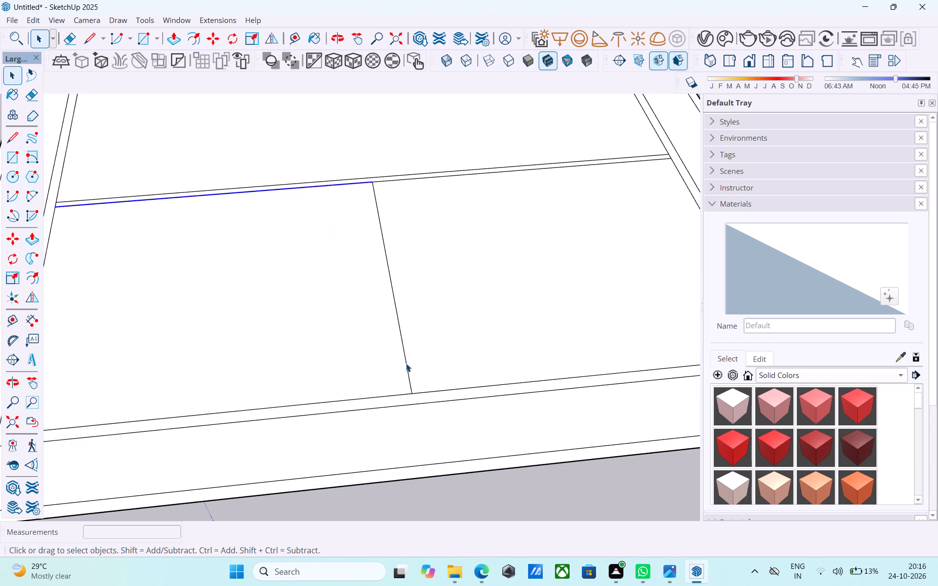
Copy the 19' line a short distance along the green axis toward the origin to form a second partition wall.
{"action": "left_click", "coordinate": [406, 363]}
{"action": "scroll", "coordinate": [407, 363], "scroll_direction": "down", "scroll_amount": 6}
{"action": "key", "text": "m"}
{"action": "scroll", "coordinate": [405, 388], "scroll_direction": "up", "scroll_amount": 5}
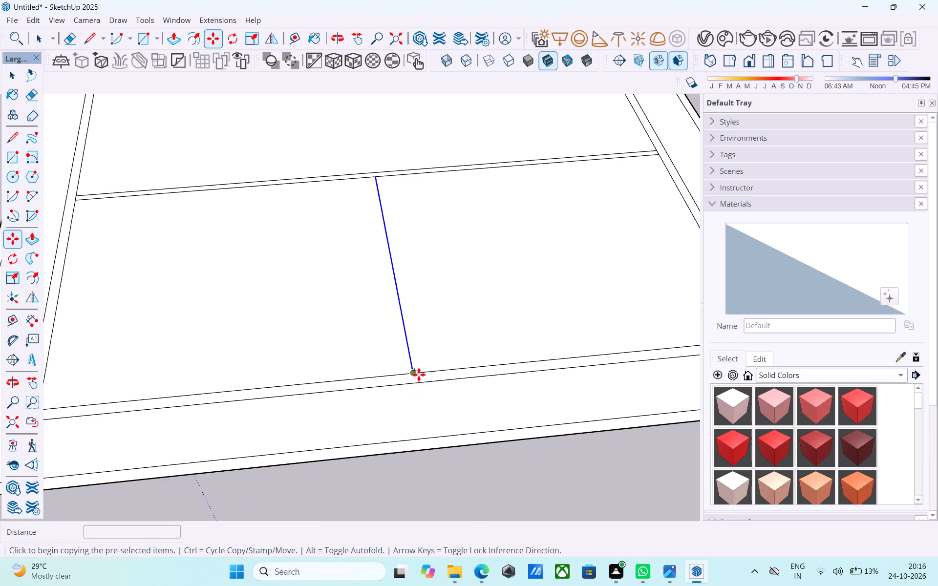
{"action": "left_click", "coordinate": [416, 372]}
{"action": "left_click", "coordinate": [403, 373]}
Extend the original 19' partition line from its inner end across the dividing wall to the opposite wall's outer outline.
{"action": "scroll", "coordinate": [408, 290], "scroll_direction": "down", "scroll_amount": 6}
{"action": "middle_click_drag", "start_coordinate": [407, 289], "coordinate": [416, 429], "text": "shift"}
{"action": "scroll", "coordinate": [400, 368], "scroll_direction": "up", "scroll_amount": 9}
{"action": "key", "text": "l"}
{"action": "left_click", "coordinate": [400, 348]}
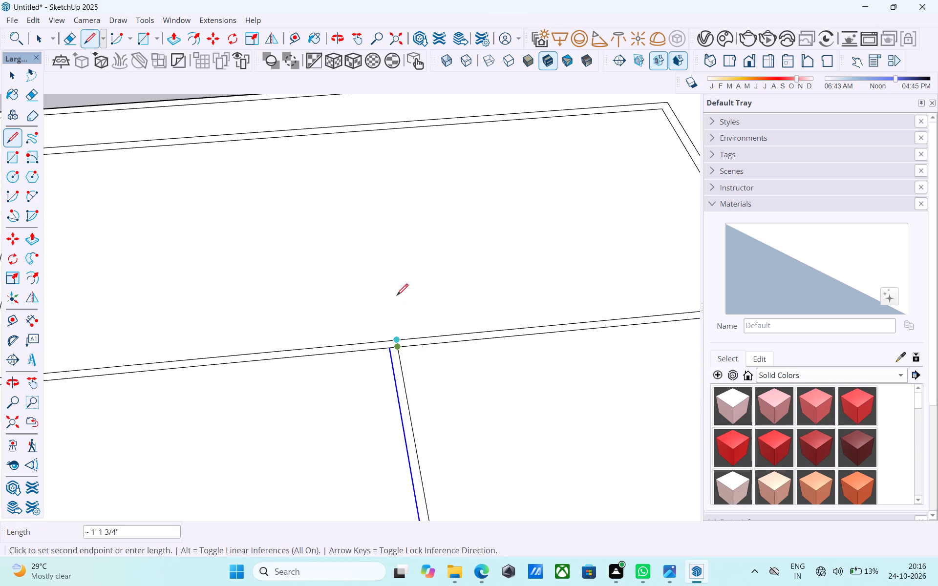
{"action": "scroll", "coordinate": [396, 284], "scroll_direction": "down", "scroll_amount": 6}
{"action": "middle_click_drag", "start_coordinate": [393, 276], "coordinate": [431, 379]}
{"action": "scroll", "coordinate": [421, 323], "scroll_direction": "up", "scroll_amount": 5}
{"action": "left_click", "coordinate": [398, 249]}
Draw a parallel 20' 9" line from the copied line's inner end across the dividing wall to the opposite wall's outer outline.
{"action": "scroll", "coordinate": [400, 246], "scroll_direction": "down", "scroll_amount": 6}
{"action": "middle_click_drag", "start_coordinate": [430, 380], "coordinate": [419, 347], "text": "shift"}
{"action": "scroll", "coordinate": [415, 348], "scroll_direction": "up", "scroll_amount": 5}
{"action": "left_click", "coordinate": [412, 375]}
{"action": "scroll", "coordinate": [404, 309], "scroll_direction": "down", "scroll_amount": 6}
{"action": "middle_click_drag", "start_coordinate": [399, 320], "coordinate": [405, 374], "text": "shift"}
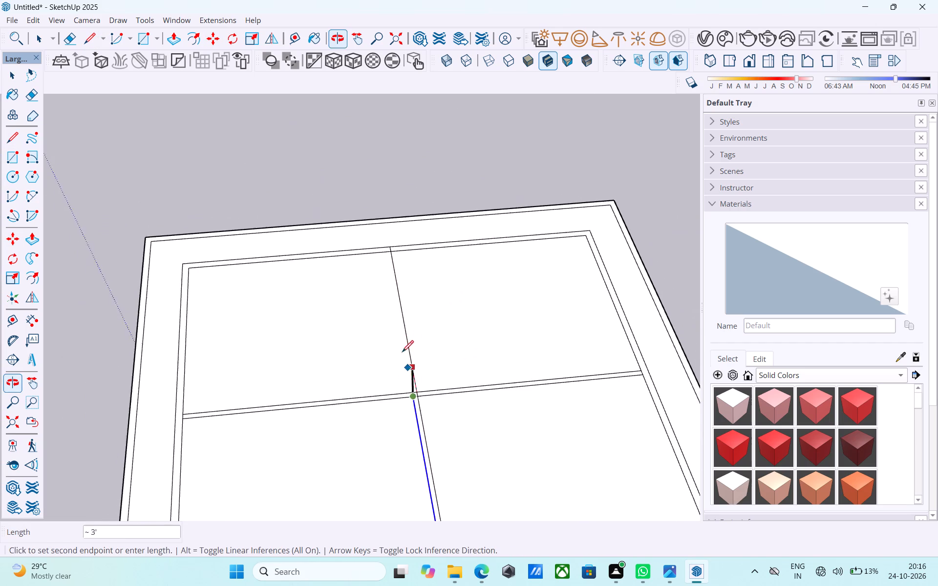
{"action": "scroll", "coordinate": [400, 338], "scroll_direction": "up", "scroll_amount": 5}
{"action": "scroll", "coordinate": [376, 234], "scroll_direction": "up", "scroll_amount": 4}
{"action": "left_click", "coordinate": [379, 193]}
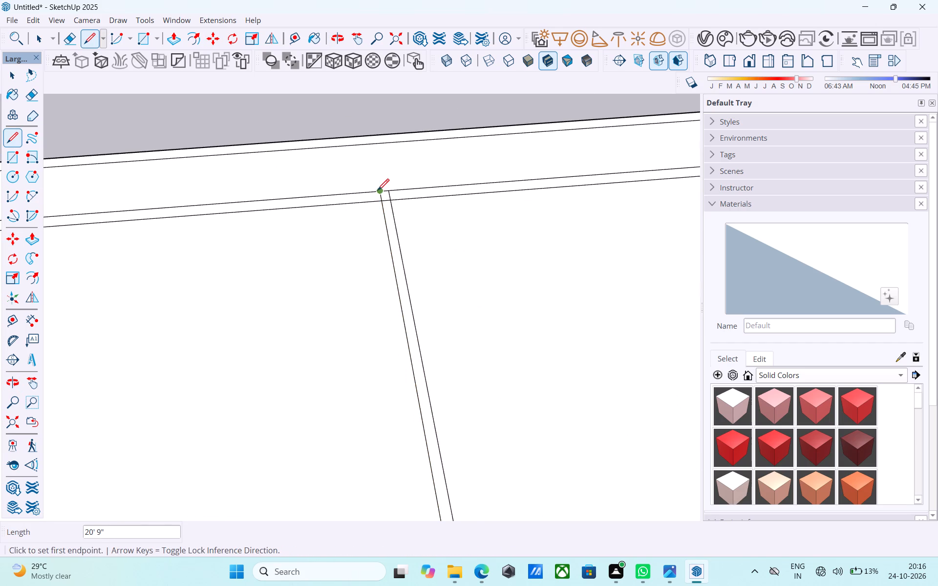
{"action": "scroll", "coordinate": [377, 191], "scroll_direction": "down", "scroll_amount": 14}
{"action": "scroll", "coordinate": [386, 302], "scroll_direction": "up", "scroll_amount": 4}
{"action": "key", "text": "space"}
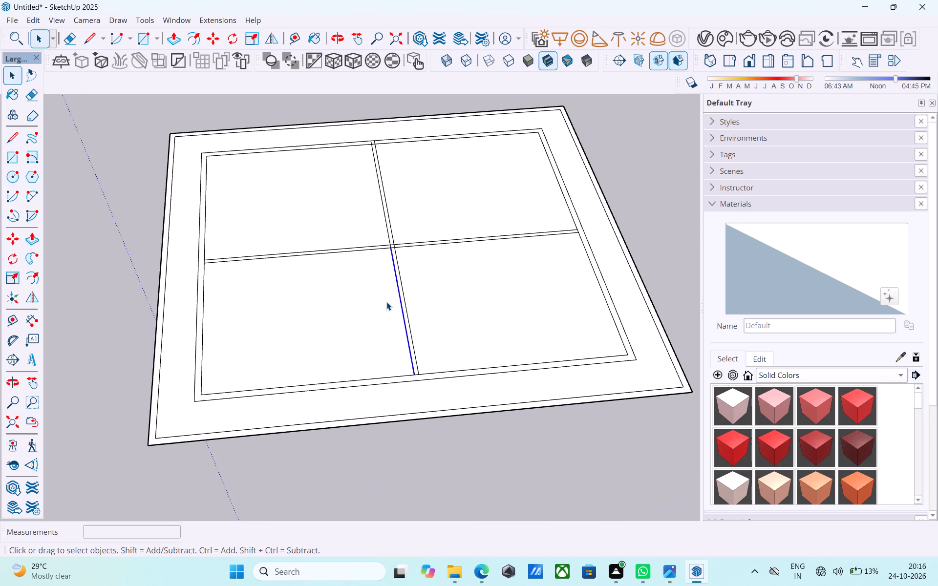
{"action": "left_click", "coordinate": [640, 211]}
Save the model in the Downloads folder as I PRO 75F.
{"action": "scroll", "coordinate": [428, 246], "scroll_direction": "down", "scroll_amount": 4}
{"action": "middle_click_drag", "start_coordinate": [423, 282], "coordinate": [394, 194]}
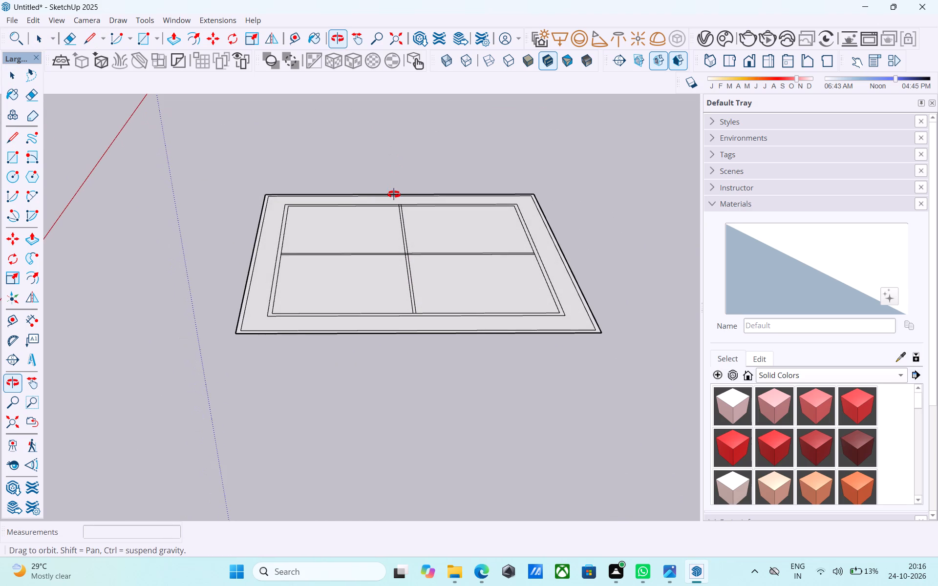
{"action": "middle_click_drag", "start_coordinate": [394, 194], "coordinate": [383, 197]}
{"action": "middle_click_drag", "start_coordinate": [383, 198], "coordinate": [355, 195]}
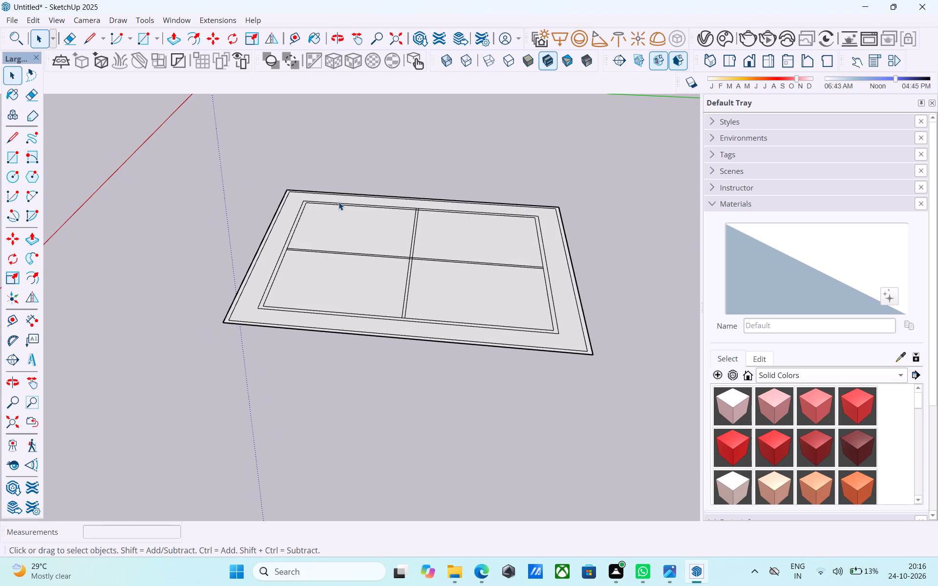
{"action": "key", "text": "ctrl+s"}
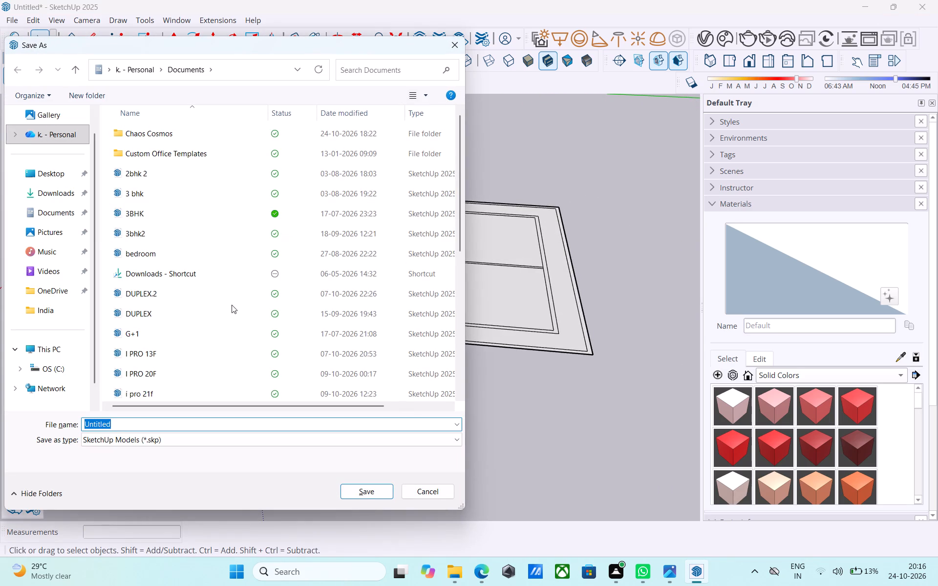
{"action": "left_click", "coordinate": [55, 185]}
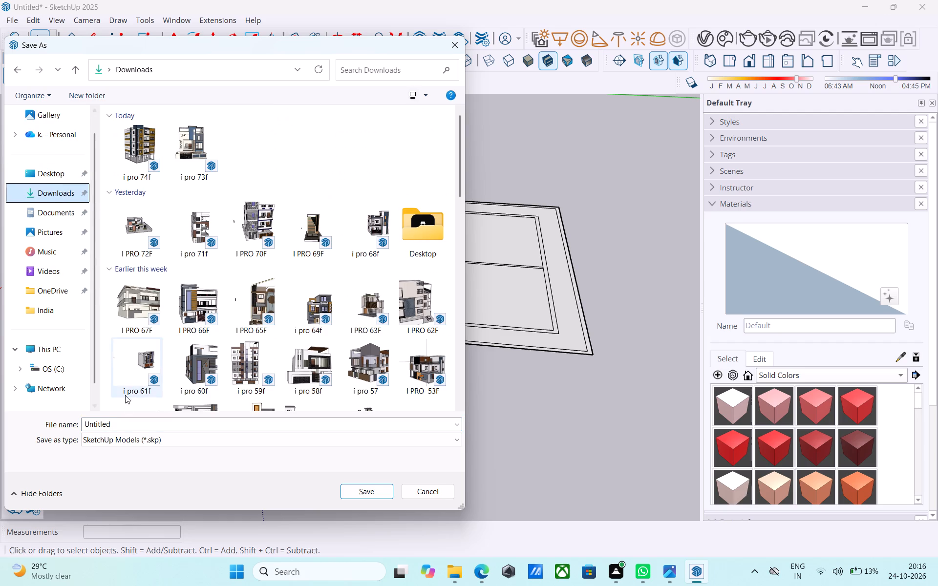
{"action": "left_click", "coordinate": [128, 425]}
{"action": "type", "text": "I PRO 75"}
{"action": "key", "text": "f"}
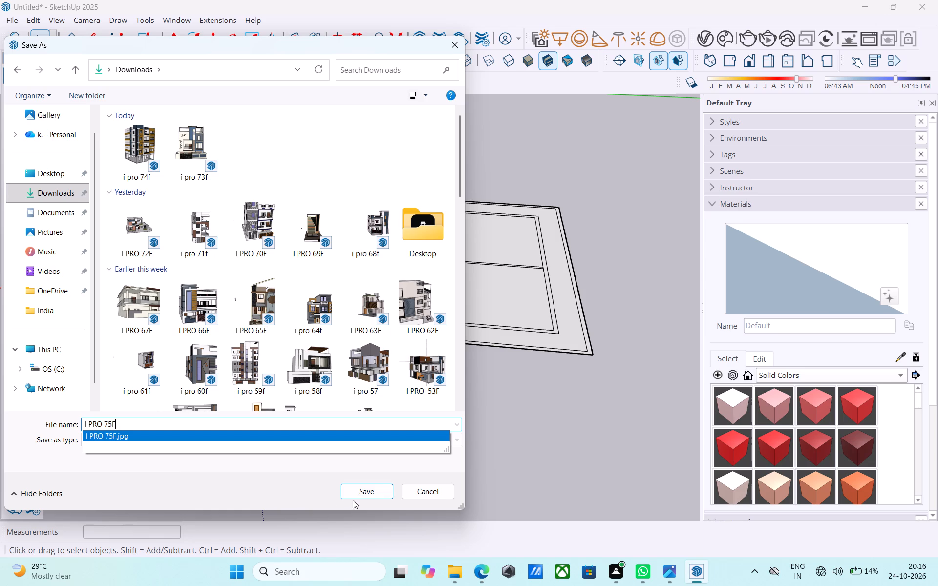
{"action": "left_click", "coordinate": [365, 492]}
Draw a 6" line straight down from the plan's outer corner that is far along the red axis and closest to that axis.
{"action": "scroll", "coordinate": [364, 390], "scroll_direction": "down", "scroll_amount": 7}
{"action": "middle_click_drag", "start_coordinate": [327, 367], "coordinate": [330, 433]}
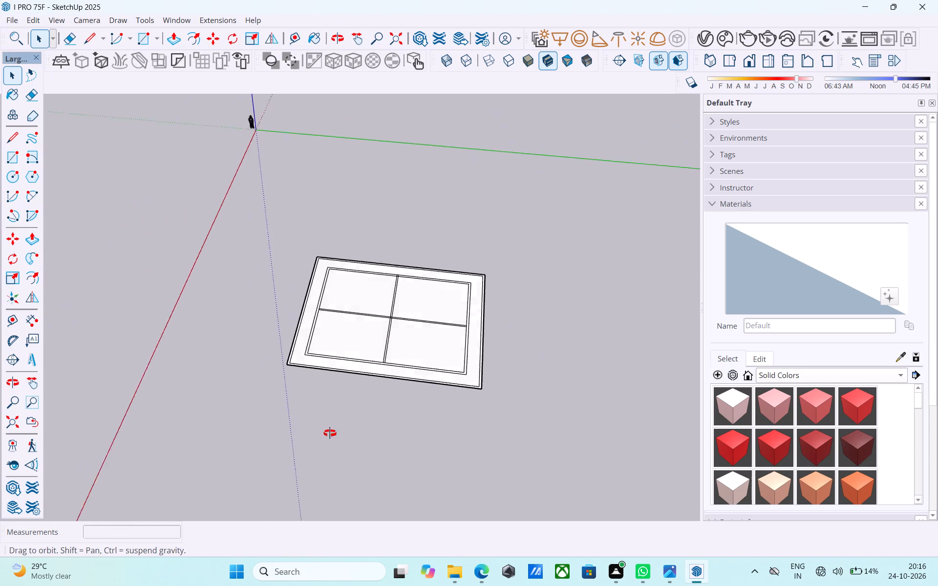
{"action": "middle_click_drag", "start_coordinate": [330, 433], "coordinate": [334, 453]}
{"action": "middle_click_drag", "start_coordinate": [385, 320], "coordinate": [383, 293]}
{"action": "scroll", "coordinate": [383, 293], "scroll_direction": "up", "scroll_amount": 6}
{"action": "scroll", "coordinate": [383, 293], "scroll_direction": "down", "scroll_amount": 5}
{"action": "middle_click_drag", "start_coordinate": [384, 307], "coordinate": [431, 453]}
{"action": "scroll", "coordinate": [421, 425], "scroll_direction": "up", "scroll_amount": 6}
{"action": "middle_click_drag", "start_coordinate": [387, 430], "coordinate": [587, 232]}
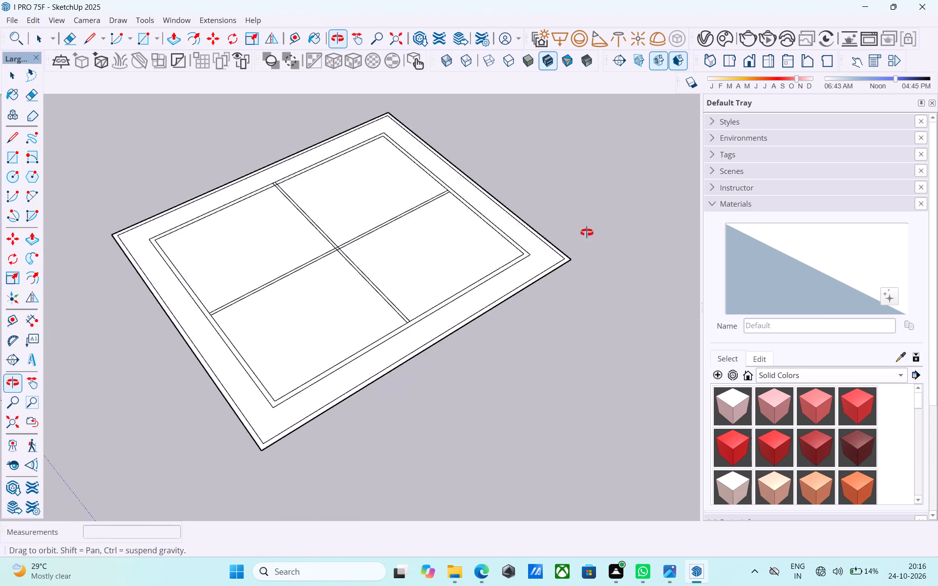
{"action": "middle_click_drag", "start_coordinate": [587, 232], "coordinate": [409, 130]}
{"action": "middle_click_drag", "start_coordinate": [388, 354], "coordinate": [400, 141]}
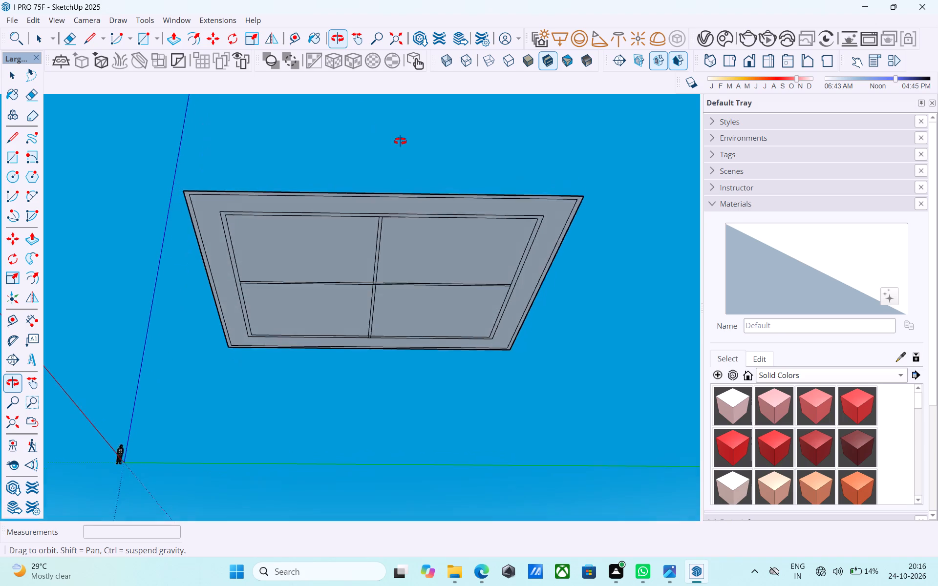
{"action": "middle_click_drag", "start_coordinate": [400, 141], "coordinate": [401, 228]}
{"action": "key", "text": "l"}
{"action": "scroll", "coordinate": [180, 234], "scroll_direction": "up", "scroll_amount": 2}
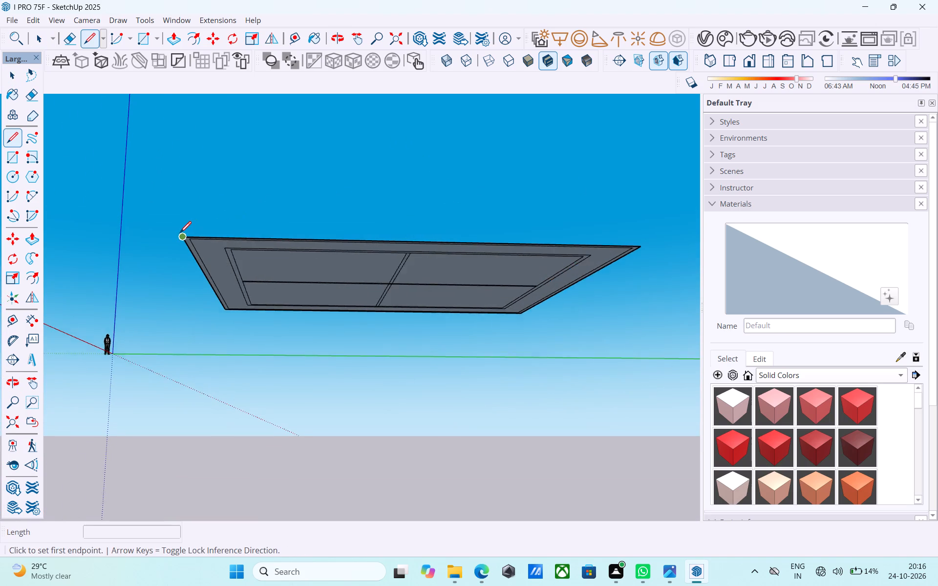
{"action": "scroll", "coordinate": [180, 234], "scroll_direction": "up", "scroll_amount": 2}
{"action": "left_click", "coordinate": [180, 236]}
{"action": "scroll", "coordinate": [183, 238], "scroll_direction": "up", "scroll_amount": 4}
{"action": "key", "text": "l"}
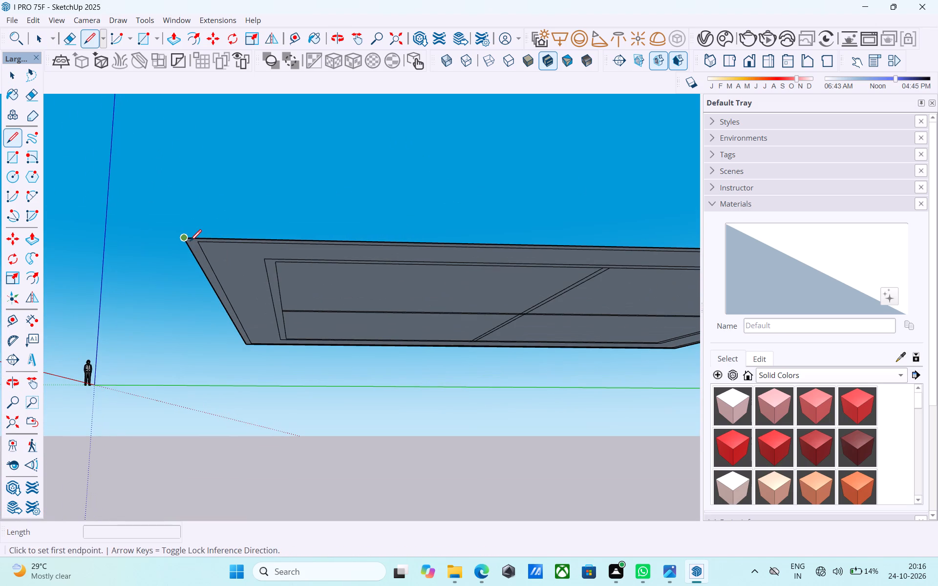
{"action": "left_click", "coordinate": [190, 242]}
{"action": "middle_click_drag", "start_coordinate": [187, 258], "coordinate": [205, 323]}
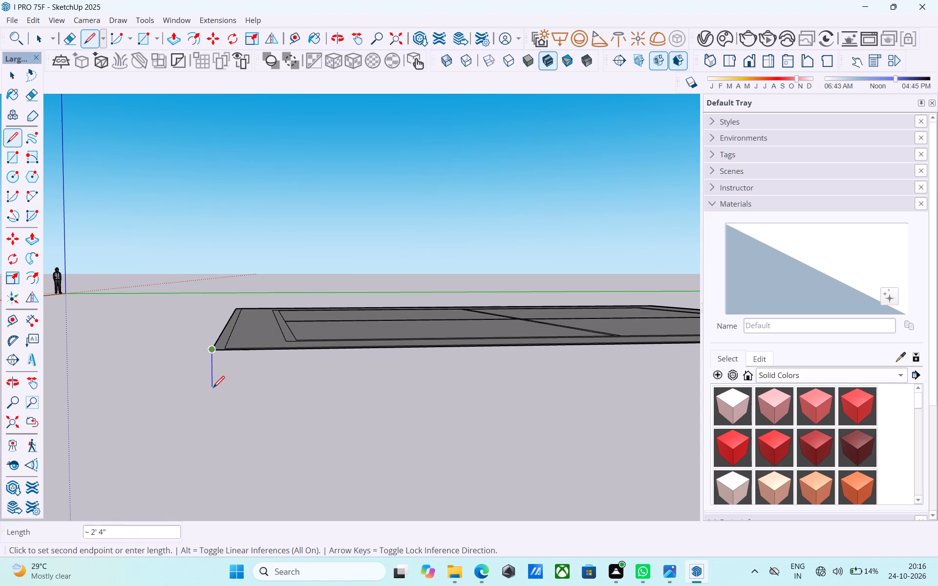
{"action": "type", "text": "6\""}
{"action": "key", "text": "Return"}
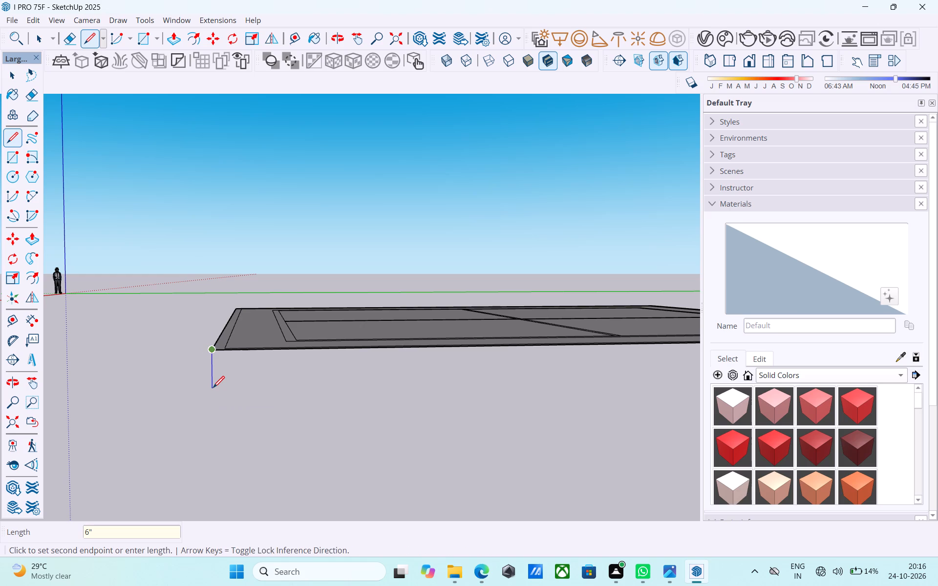
{"action": "key", "text": "space"}
Draw a 6" line straight down from the diagonally opposite outer corner of the plan.
{"action": "scroll", "coordinate": [269, 367], "scroll_direction": "down", "scroll_amount": 8}
{"action": "middle_click_drag", "start_coordinate": [435, 400], "coordinate": [389, 381]}
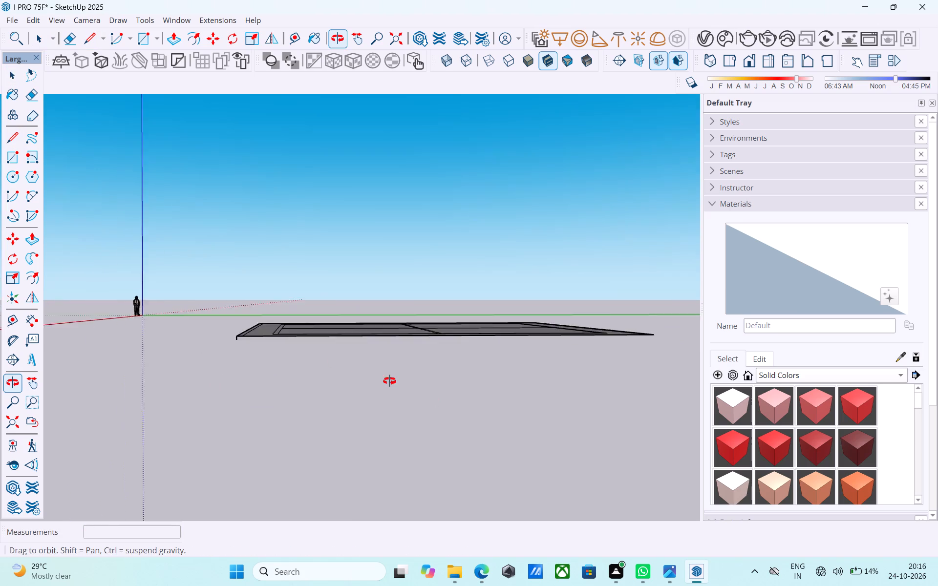
{"action": "middle_click_drag", "start_coordinate": [389, 381], "coordinate": [202, 297]}
{"action": "key", "text": "l"}
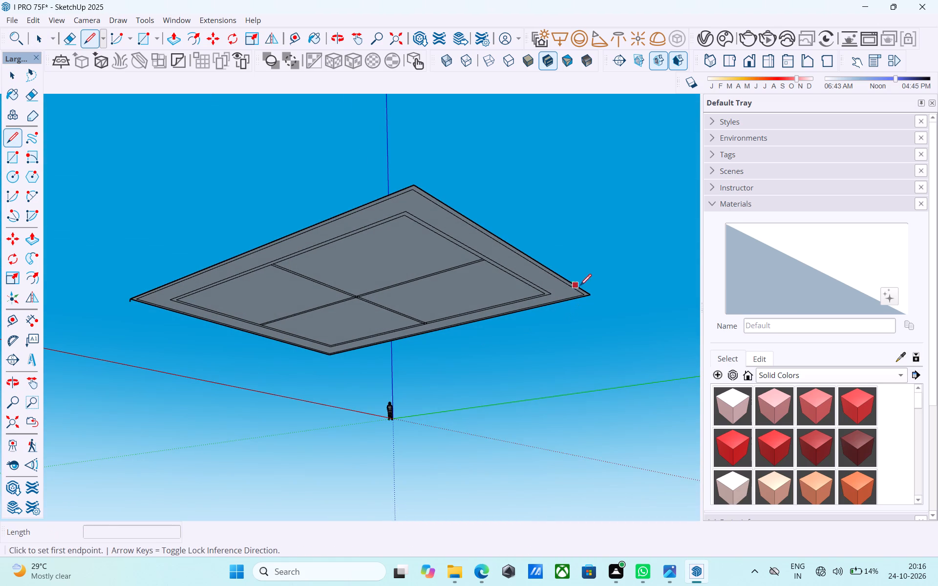
{"action": "scroll", "coordinate": [580, 287], "scroll_direction": "up", "scroll_amount": 10}
{"action": "left_click", "coordinate": [600, 302]}
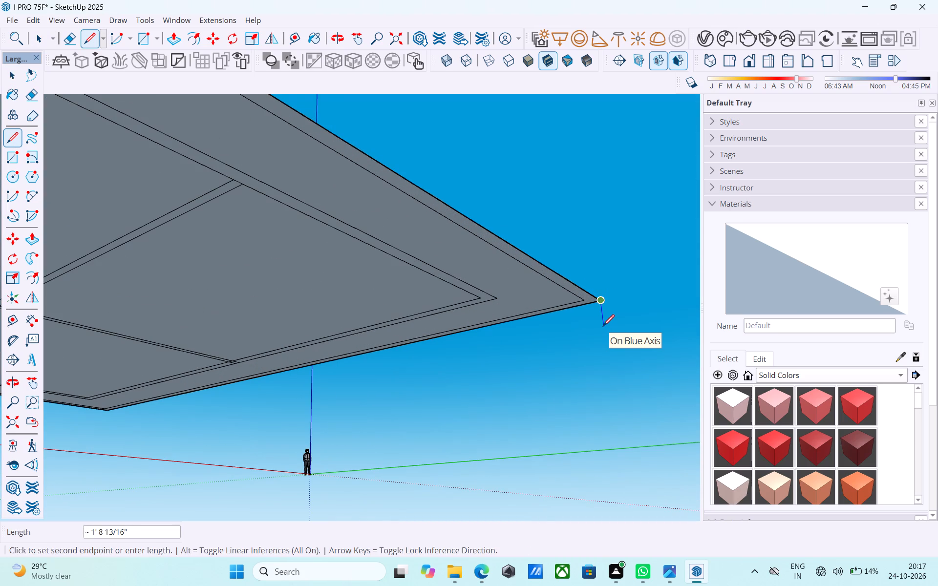
{"action": "type", "text": "6\""}
{"action": "key", "text": "Return"}
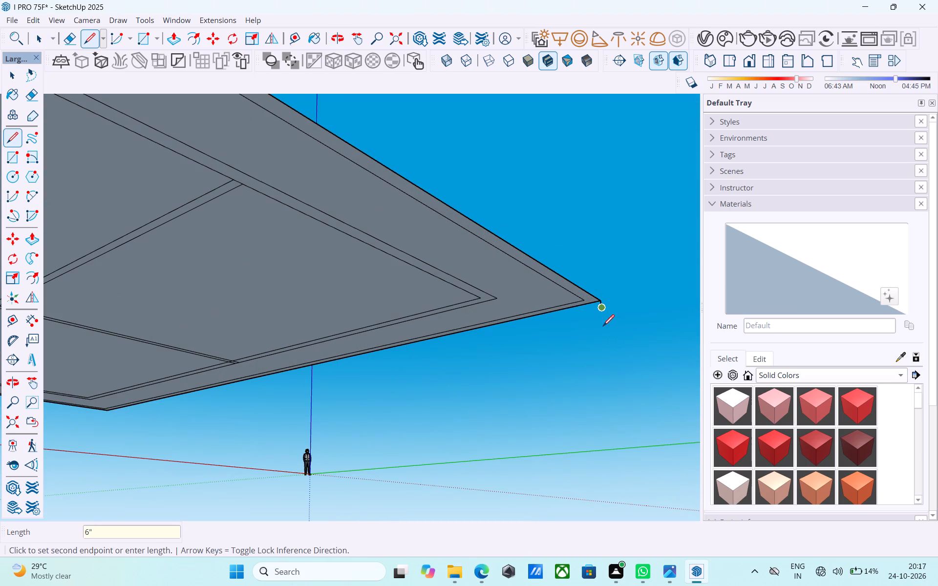
Draw a 50' by 60' rectangle beneath the plan, between the lower ends of the two 6" vertical lines.
{"action": "key", "text": "r"}
{"action": "left_click", "coordinate": [599, 308]}
{"action": "scroll", "coordinate": [605, 314], "scroll_direction": "down", "scroll_amount": 10}
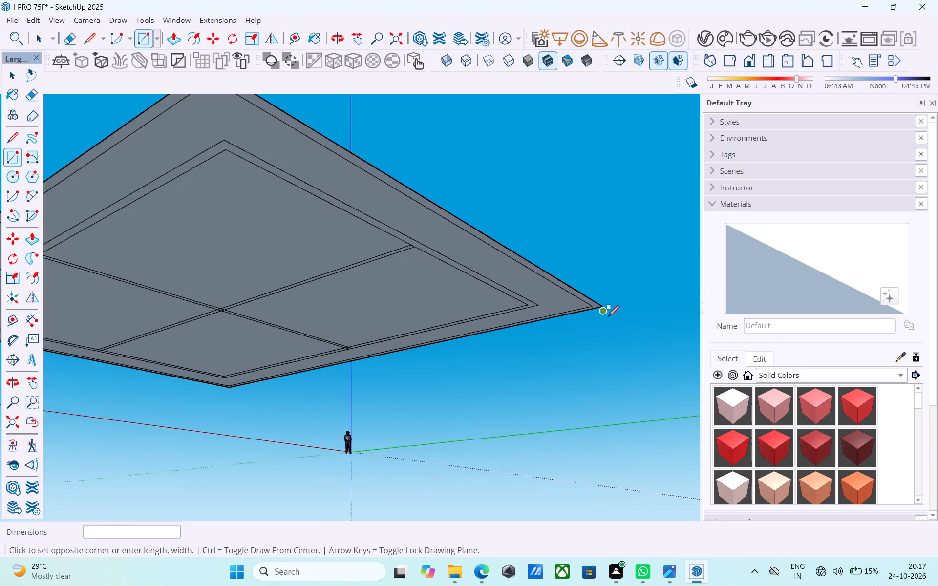
{"action": "scroll", "coordinate": [608, 318], "scroll_direction": "down", "scroll_amount": 7}
{"action": "middle_click_drag", "start_coordinate": [367, 320], "coordinate": [699, 397]}
{"action": "scroll", "coordinate": [381, 352], "scroll_direction": "up", "scroll_amount": 5}
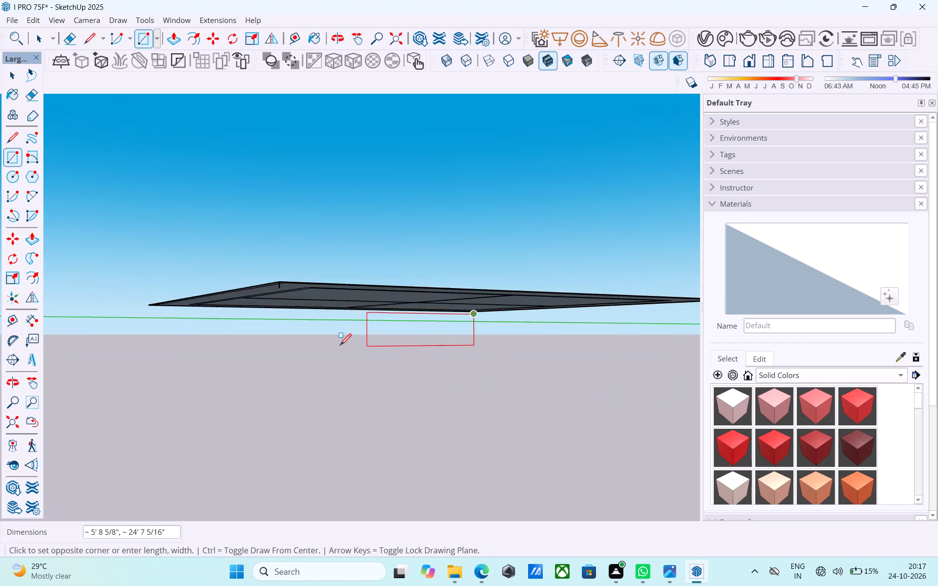
{"action": "scroll", "coordinate": [340, 346], "scroll_direction": "up", "scroll_amount": 2}
{"action": "middle_click_drag", "start_coordinate": [289, 329], "coordinate": [291, 362]}
{"action": "scroll", "coordinate": [267, 369], "scroll_direction": "up", "scroll_amount": 4}
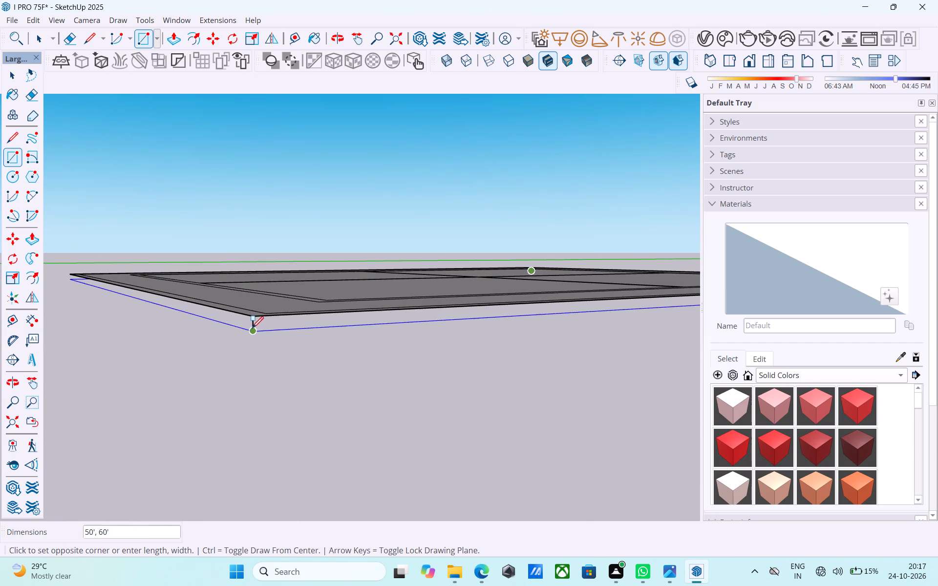
{"action": "left_click", "coordinate": [252, 329]}
Draw a vertical line joining the lower rectangle to the plan at one of the two remaining open corners.
{"action": "scroll", "coordinate": [253, 328], "scroll_direction": "down", "scroll_amount": 4}
{"action": "middle_click_drag", "start_coordinate": [253, 328], "coordinate": [501, 319]}
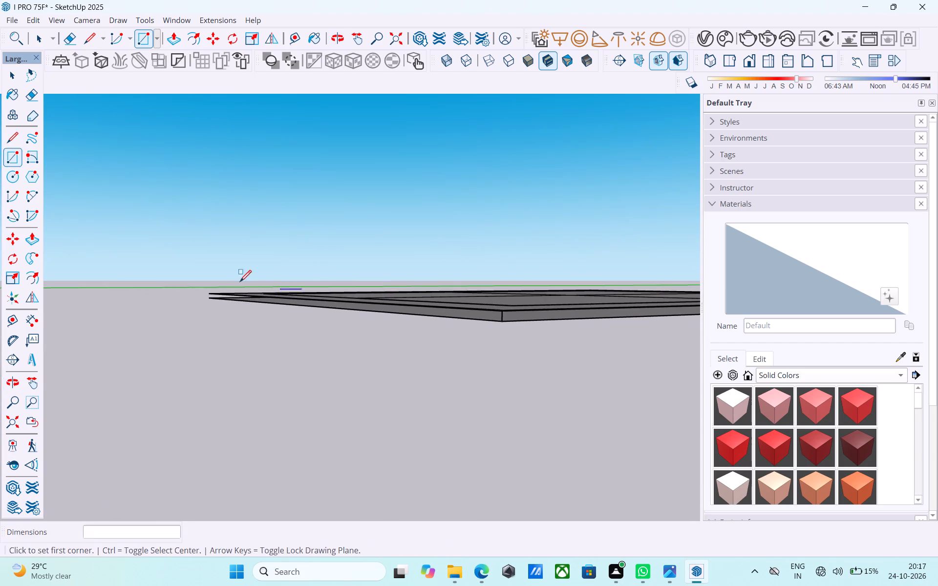
{"action": "middle_click_drag", "start_coordinate": [240, 283], "coordinate": [381, 306], "text": "shift"}
{"action": "middle_click_drag", "start_coordinate": [201, 305], "coordinate": [337, 321], "text": "shift"}
{"action": "scroll", "coordinate": [306, 325], "scroll_direction": "up", "scroll_amount": 6}
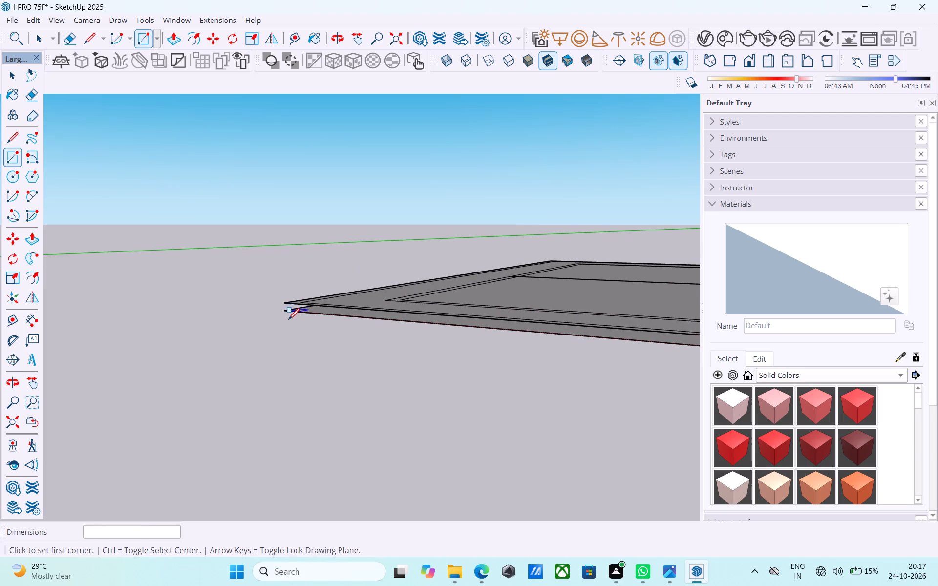
{"action": "scroll", "coordinate": [288, 321], "scroll_direction": "up", "scroll_amount": 8}
{"action": "key", "text": "l"}
{"action": "left_click", "coordinate": [282, 301]}
{"action": "left_click", "coordinate": [280, 286]}
{"action": "scroll", "coordinate": [278, 284], "scroll_direction": "down", "scroll_amount": 2}
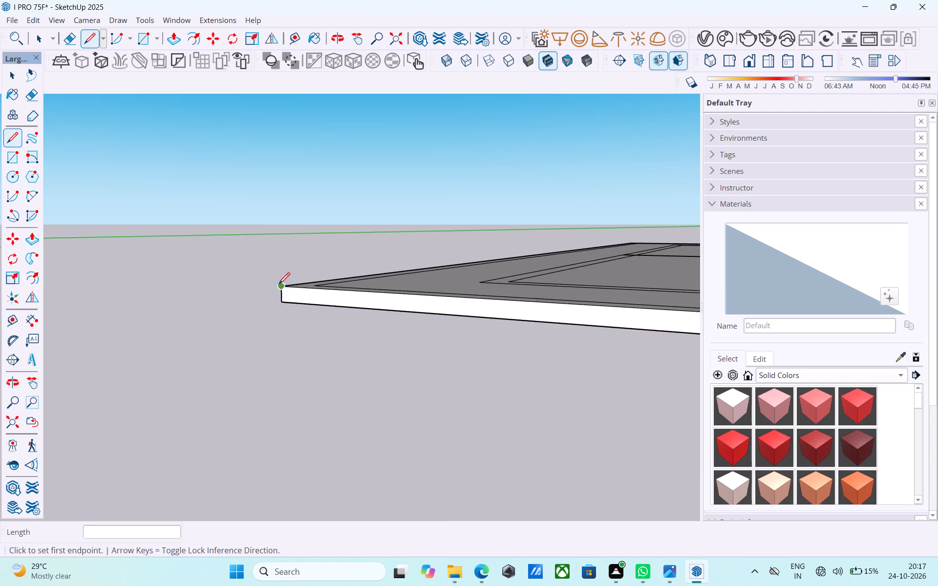
Draw a vertical line joining the plan to the lower rectangle at the last open corner, closing the slab's sides.
{"action": "scroll", "coordinate": [278, 285], "scroll_direction": "down", "scroll_amount": 15}
{"action": "middle_click_drag", "start_coordinate": [384, 290], "coordinate": [149, 289]}
{"action": "scroll", "coordinate": [171, 281], "scroll_direction": "down", "scroll_amount": 6}
{"action": "middle_click_drag", "start_coordinate": [382, 320], "coordinate": [234, 317]}
{"action": "scroll", "coordinate": [306, 331], "scroll_direction": "up", "scroll_amount": 2}
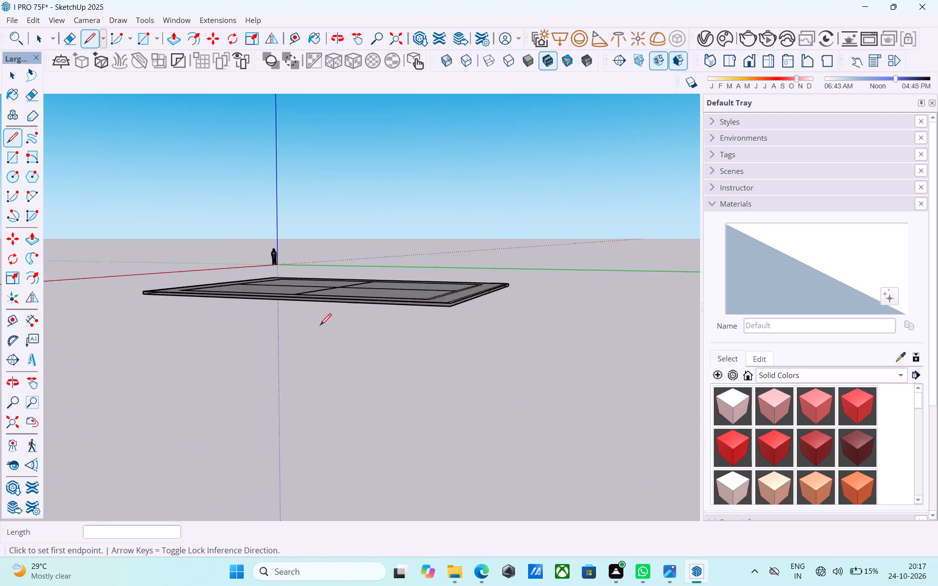
{"action": "scroll", "coordinate": [320, 326], "scroll_direction": "up", "scroll_amount": 8}
{"action": "middle_click_drag", "start_coordinate": [519, 304], "coordinate": [572, 246]}
{"action": "scroll", "coordinate": [572, 246], "scroll_direction": "down", "scroll_amount": 5}
{"action": "middle_click_drag", "start_coordinate": [572, 246], "coordinate": [501, 255]}
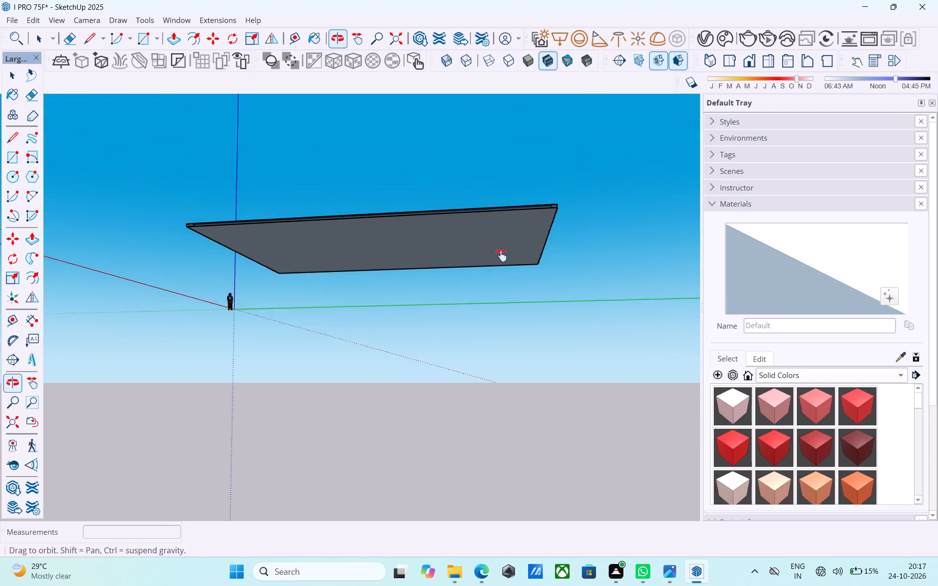
{"action": "middle_click_drag", "start_coordinate": [501, 255], "coordinate": [548, 288]}
{"action": "scroll", "coordinate": [546, 270], "scroll_direction": "up", "scroll_amount": 7}
{"action": "scroll", "coordinate": [558, 209], "scroll_direction": "up", "scroll_amount": 4}
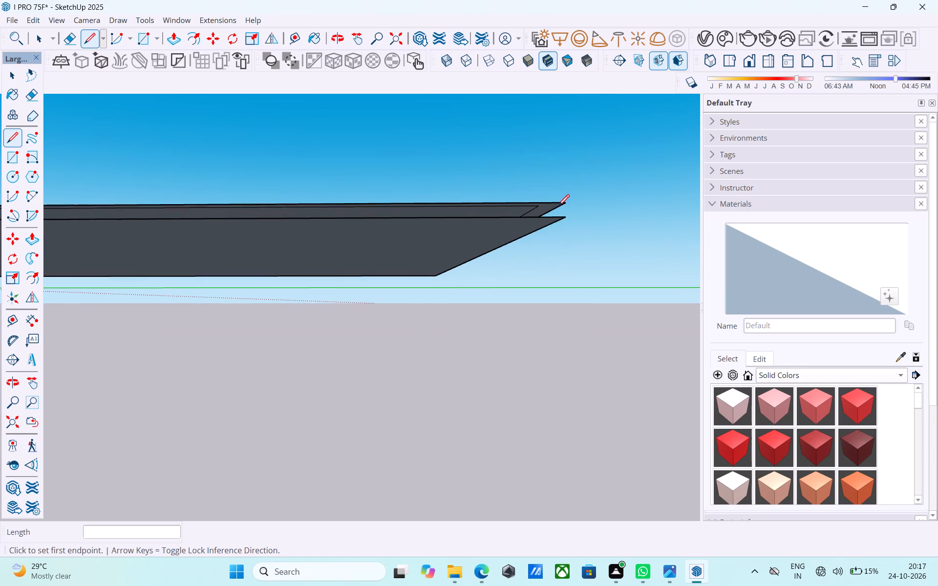
{"action": "left_click", "coordinate": [564, 202]}
{"action": "left_click", "coordinate": [567, 220]}
Reverse the slab's bottom face.
{"action": "scroll", "coordinate": [567, 219], "scroll_direction": "down", "scroll_amount": 4}
{"action": "middle_click_drag", "start_coordinate": [565, 220], "coordinate": [412, 263]}
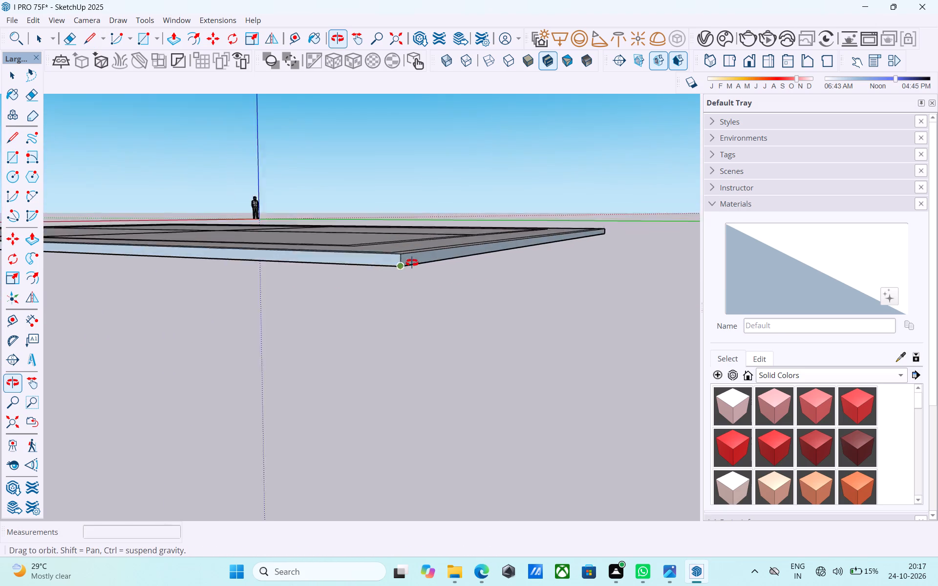
{"action": "middle_click_drag", "start_coordinate": [412, 263], "coordinate": [405, 266]}
{"action": "scroll", "coordinate": [406, 262], "scroll_direction": "down", "scroll_amount": 5}
{"action": "middle_click_drag", "start_coordinate": [404, 267], "coordinate": [477, 234], "text": "shift"}
{"action": "key", "text": "space"}
{"action": "left_click", "coordinate": [464, 247]}
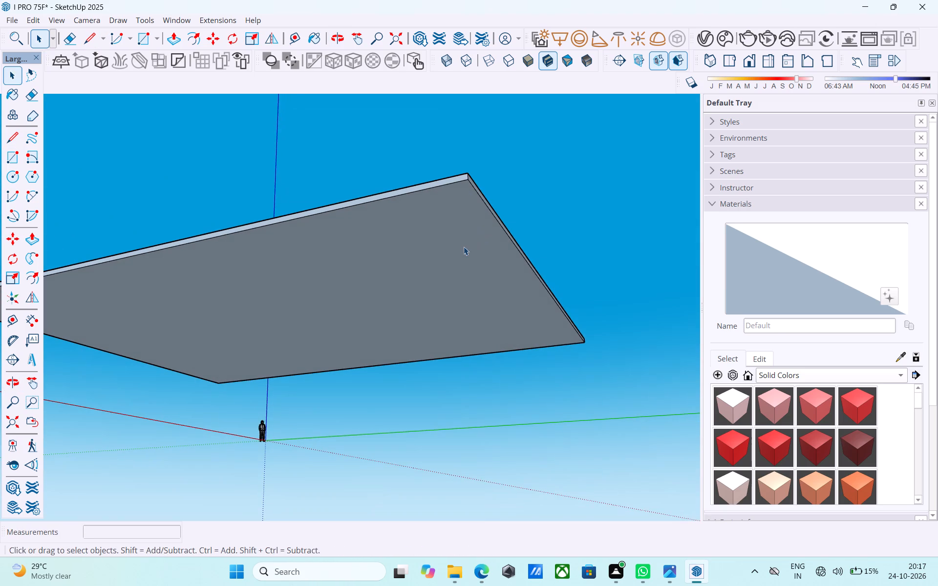
{"action": "right_click", "coordinate": [464, 247]}
{"action": "left_click", "coordinate": [526, 411]}
Reverse one of the slab's side faces next to the last joined corner.
{"action": "scroll", "coordinate": [493, 232], "scroll_direction": "down", "scroll_amount": 2}
{"action": "middle_click_drag", "start_coordinate": [494, 236], "coordinate": [496, 246]}
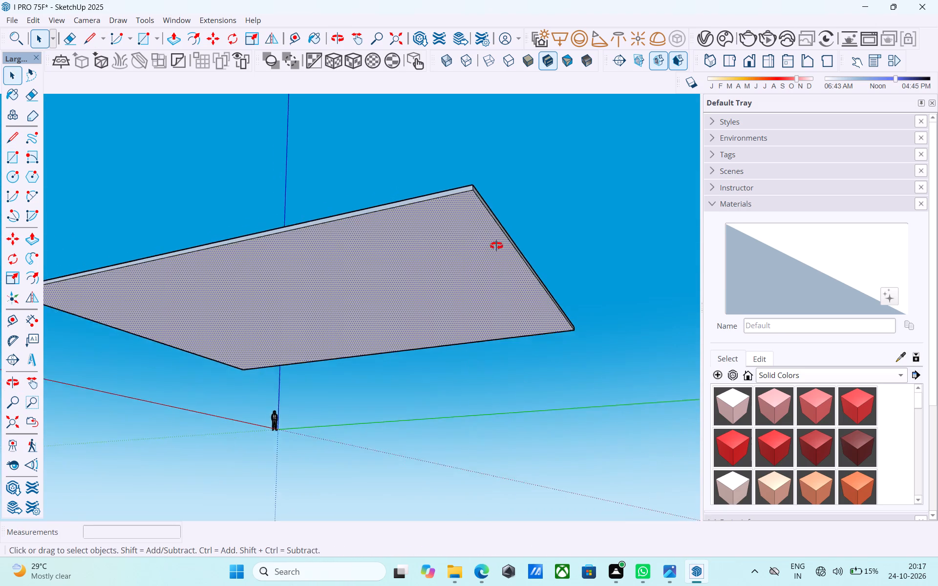
{"action": "scroll", "coordinate": [496, 246], "scroll_direction": "down", "scroll_amount": 1}
{"action": "middle_click_drag", "start_coordinate": [496, 246], "coordinate": [498, 320]}
{"action": "scroll", "coordinate": [494, 312], "scroll_direction": "up", "scroll_amount": 12}
{"action": "left_click", "coordinate": [463, 302]}
{"action": "right_click", "coordinate": [463, 302]}
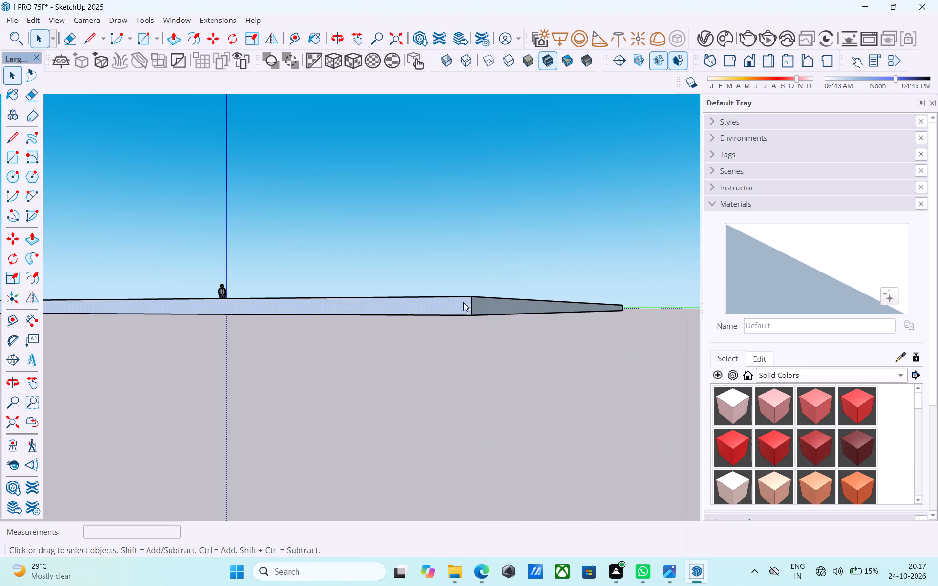
{"action": "left_click", "coordinate": [539, 468]}
Reverse the remaining side face of the slab around the corner from the one just reversed.
{"action": "scroll", "coordinate": [528, 439], "scroll_direction": "down", "scroll_amount": 4}
{"action": "middle_click_drag", "start_coordinate": [514, 434], "coordinate": [434, 434]}
{"action": "scroll", "coordinate": [228, 378], "scroll_direction": "up", "scroll_amount": 4}
{"action": "left_click", "coordinate": [219, 363]}
{"action": "right_click", "coordinate": [219, 363]}
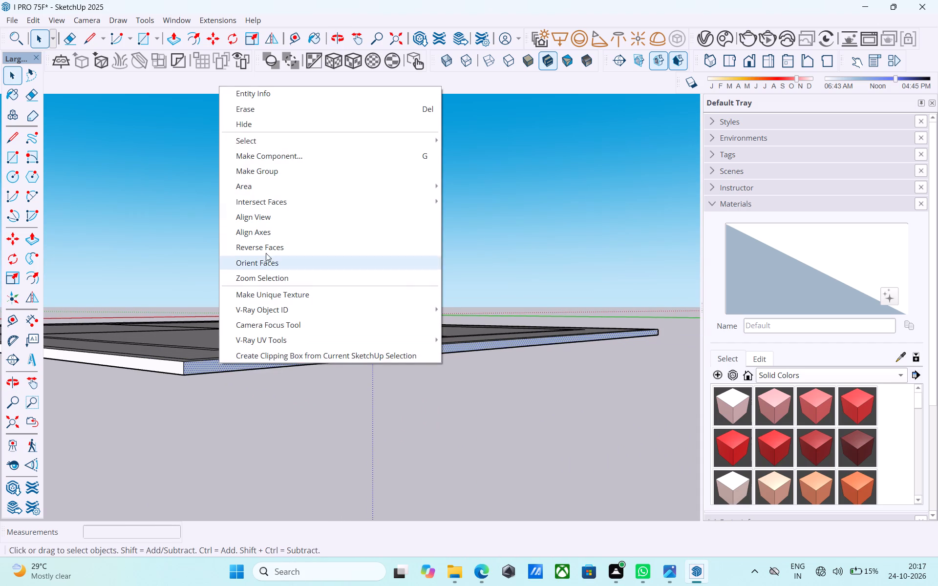
{"action": "left_click", "coordinate": [266, 248]}
Inspect the slab's side and top faces from several directions to check their orientation.
{"action": "scroll", "coordinate": [356, 322], "scroll_direction": "down", "scroll_amount": 10}
{"action": "middle_click_drag", "start_coordinate": [360, 346], "coordinate": [626, 348]}
{"action": "middle_click_drag", "start_coordinate": [380, 349], "coordinate": [588, 349]}
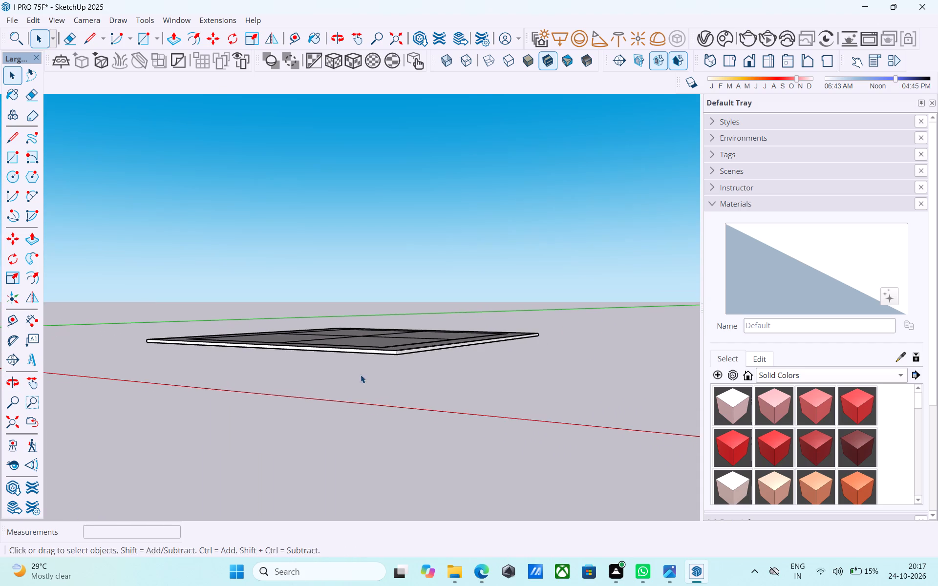
{"action": "scroll", "coordinate": [361, 375], "scroll_direction": "up", "scroll_amount": 4}
{"action": "scroll", "coordinate": [361, 364], "scroll_direction": "down", "scroll_amount": 1}
{"action": "middle_click_drag", "start_coordinate": [424, 367], "coordinate": [628, 363]}
{"action": "middle_click_drag", "start_coordinate": [424, 373], "coordinate": [518, 394]}
{"action": "scroll", "coordinate": [505, 387], "scroll_direction": "down", "scroll_amount": 2}
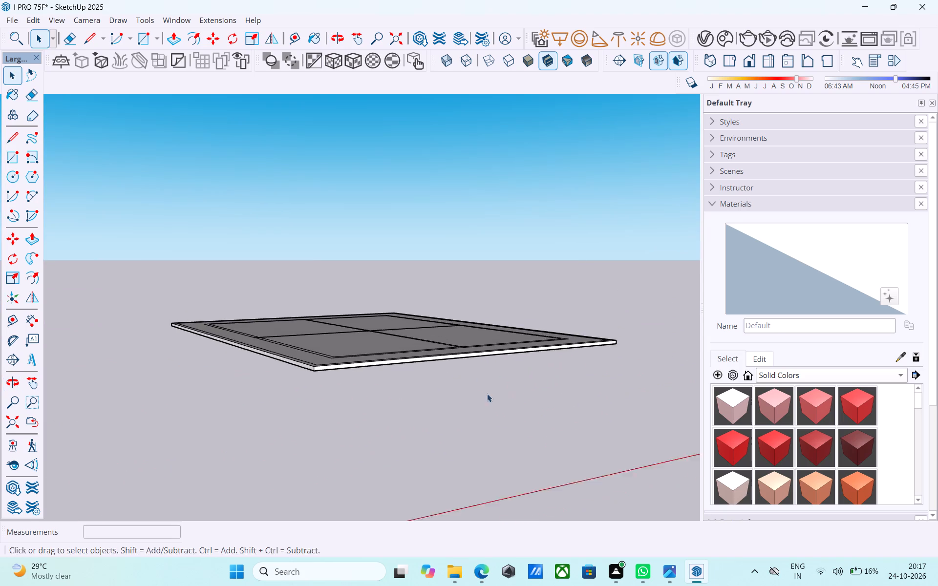
{"action": "scroll", "coordinate": [487, 394], "scroll_direction": "down", "scroll_amount": 6}
{"action": "middle_click_drag", "start_coordinate": [410, 358], "coordinate": [375, 472]}
{"action": "scroll", "coordinate": [386, 335], "scroll_direction": "up", "scroll_amount": 5}
{"action": "middle_click_drag", "start_coordinate": [400, 305], "coordinate": [293, 348]}
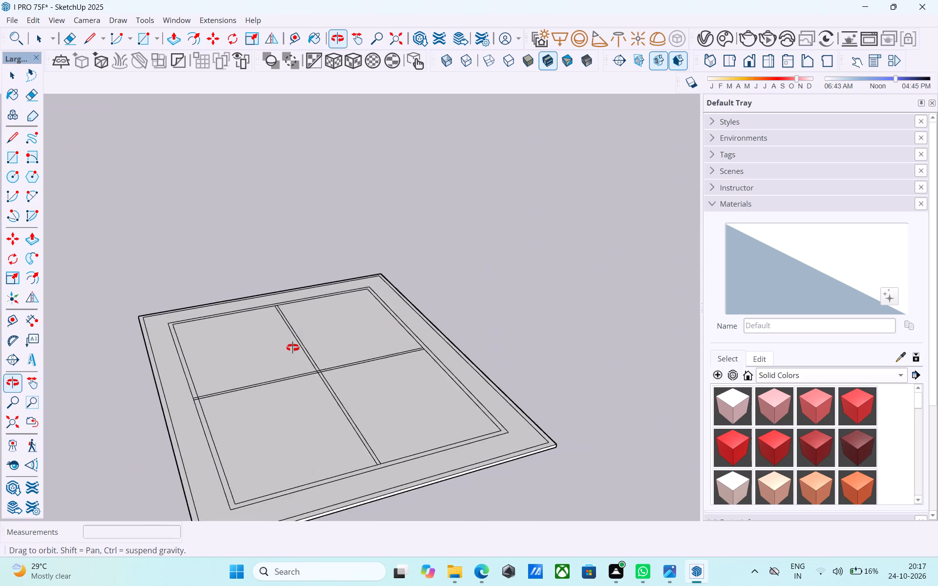
{"action": "middle_click_drag", "start_coordinate": [293, 348], "coordinate": [285, 392]}
{"action": "middle_click_drag", "start_coordinate": [297, 385], "coordinate": [321, 272]}
{"action": "scroll", "coordinate": [321, 272], "scroll_direction": "up", "scroll_amount": 1}
{"action": "scroll", "coordinate": [320, 271], "scroll_direction": "down", "scroll_amount": 18}
{"action": "middle_click_drag", "start_coordinate": [309, 309], "coordinate": [138, 324]}
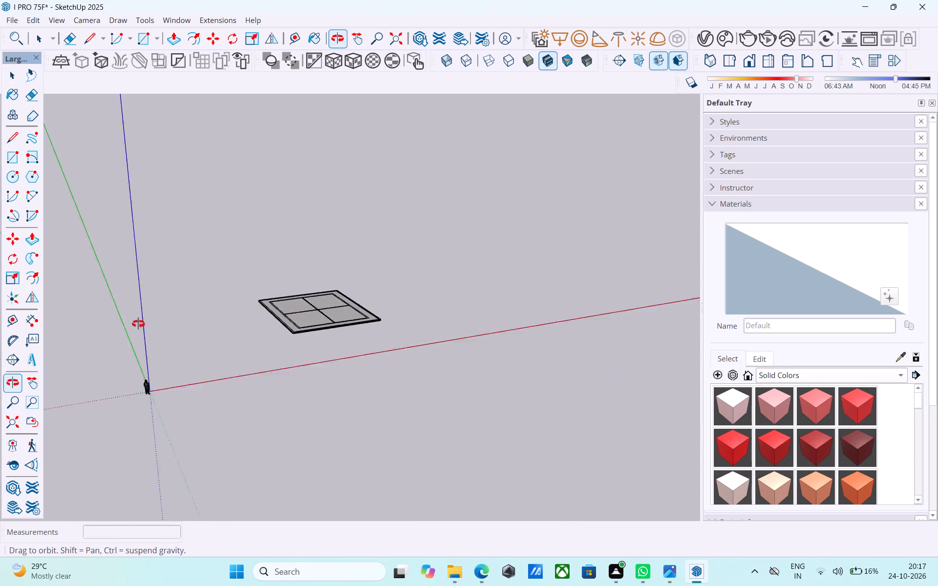
{"action": "middle_click_drag", "start_coordinate": [138, 324], "coordinate": [96, 333]}
{"action": "middle_click_drag", "start_coordinate": [344, 288], "coordinate": [159, 301]}
{"action": "middle_click_drag", "start_coordinate": [330, 297], "coordinate": [298, 301]}
{"action": "scroll", "coordinate": [300, 301], "scroll_direction": "up", "scroll_amount": 10}
{"action": "middle_click_drag", "start_coordinate": [379, 308], "coordinate": [233, 435], "text": "shift"}
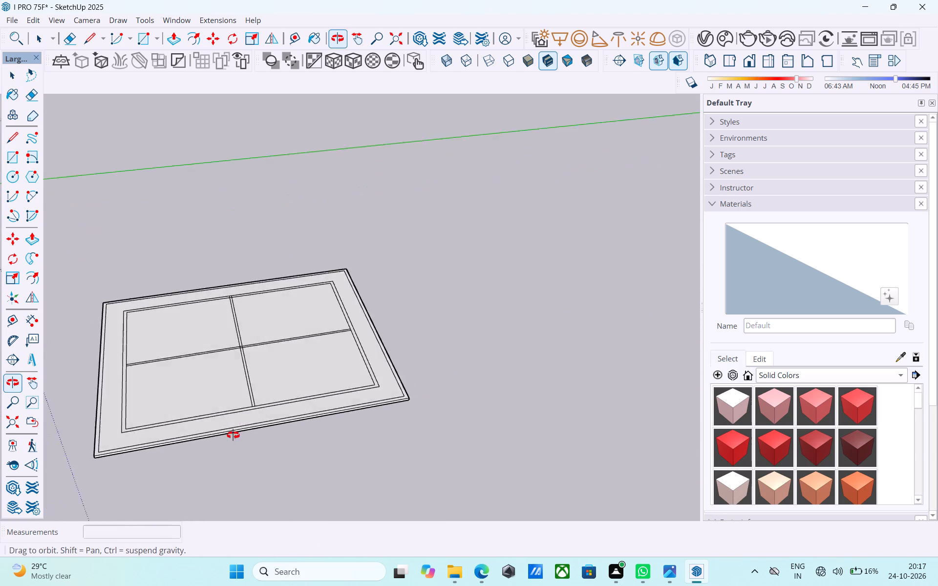
{"action": "middle_click_drag", "start_coordinate": [233, 435], "coordinate": [248, 362], "text": "shift"}
{"action": "scroll", "coordinate": [248, 364], "scroll_direction": "up", "scroll_amount": 4}
{"action": "scroll", "coordinate": [248, 361], "scroll_direction": "down", "scroll_amount": 4}
{"action": "middle_click_drag", "start_coordinate": [251, 372], "coordinate": [213, 378], "text": "shift"}
{"action": "scroll", "coordinate": [272, 369], "scroll_direction": "up", "scroll_amount": 5}
{"action": "scroll", "coordinate": [276, 361], "scroll_direction": "down", "scroll_amount": 3}
{"action": "middle_click_drag", "start_coordinate": [276, 361], "coordinate": [277, 365], "text": "shift"}
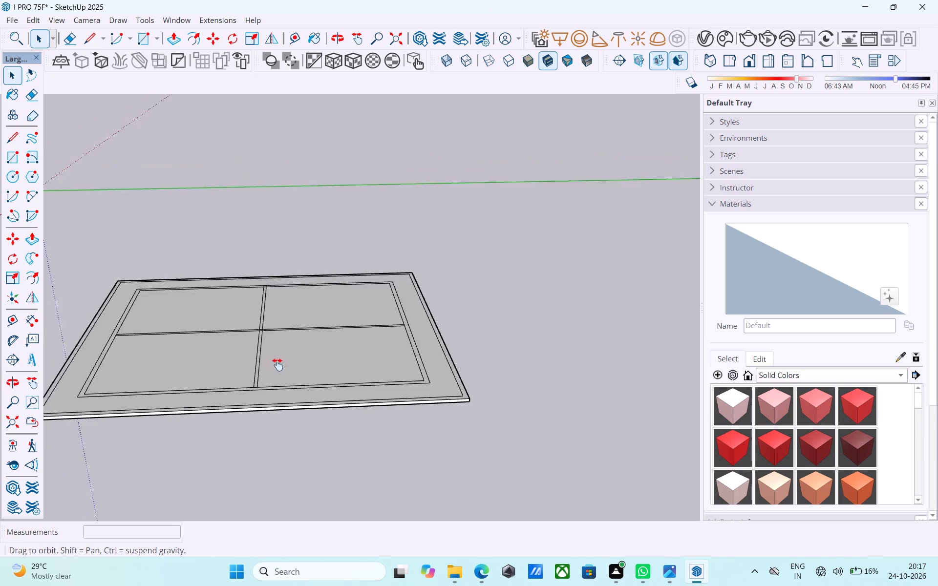
{"action": "middle_click_drag", "start_coordinate": [277, 365], "coordinate": [362, 500], "text": "shift"}
{"action": "middle_click_drag", "start_coordinate": [338, 474], "coordinate": [366, 424], "text": "shift"}
Draw a 24' line across one room, from the midpoint of the middle partition's edge to the outer wall's inner line.
{"action": "key", "text": "l"}
{"action": "scroll", "coordinate": [350, 375], "scroll_direction": "up", "scroll_amount": 4}
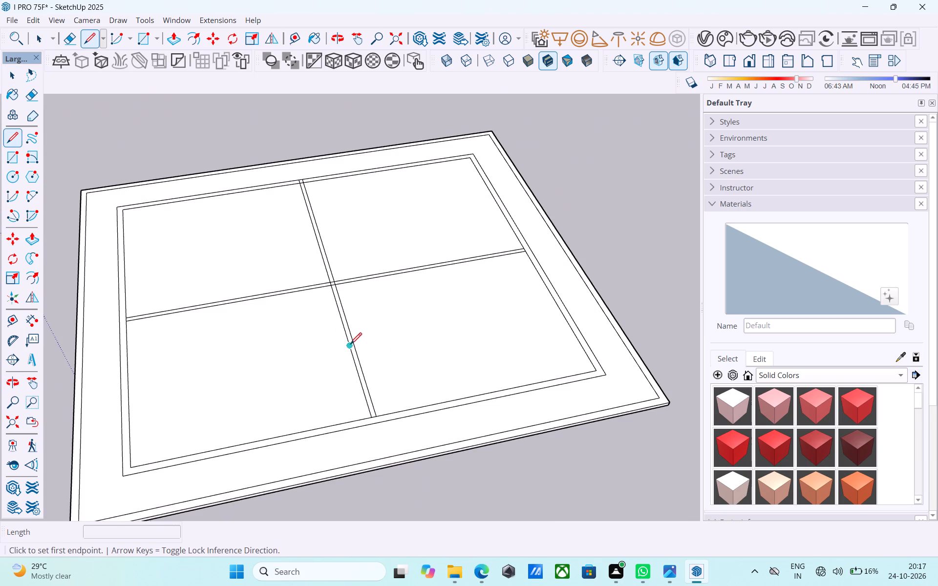
{"action": "left_click", "coordinate": [350, 345]}
{"action": "left_click", "coordinate": [131, 386]}
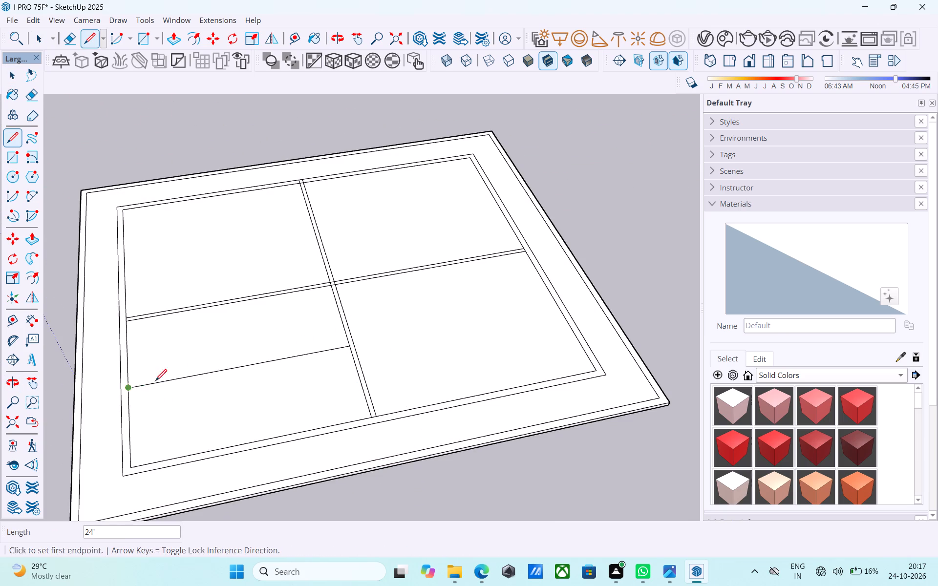
Copy the new 24' line 6" toward the existing cross partition to form a second wall line.
{"action": "middle_click_drag", "start_coordinate": [405, 323], "coordinate": [335, 360]}
{"action": "scroll", "coordinate": [331, 358], "scroll_direction": "up", "scroll_amount": 5}
{"action": "key", "text": "space"}
{"action": "left_click", "coordinate": [322, 351]}
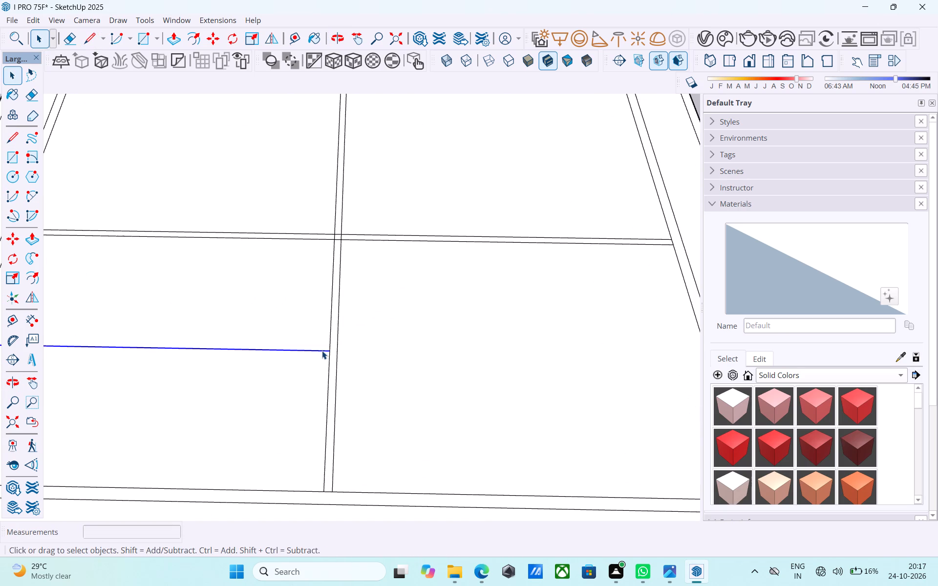
{"action": "key", "text": "m"}
{"action": "scroll", "coordinate": [322, 351], "scroll_direction": "up", "scroll_amount": 3}
{"action": "left_click", "coordinate": [333, 349]}
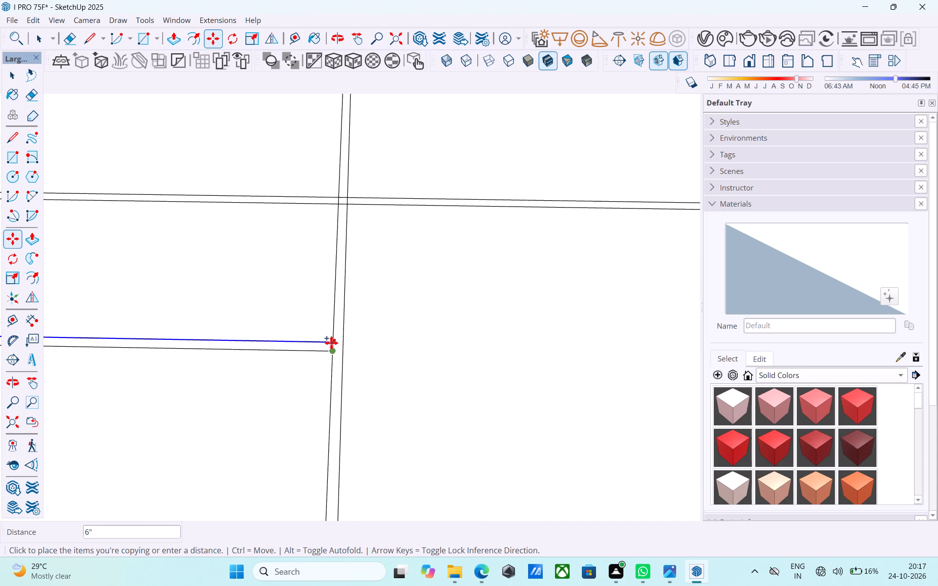
{"action": "left_click", "coordinate": [331, 343]}
Extend the new partition's original line across the middle partition and erase the edge segment between the two new wall lines.
{"action": "middle_click_drag", "start_coordinate": [328, 343], "coordinate": [376, 336]}
{"action": "scroll", "coordinate": [372, 347], "scroll_direction": "up", "scroll_amount": 5}
{"action": "key", "text": "e"}
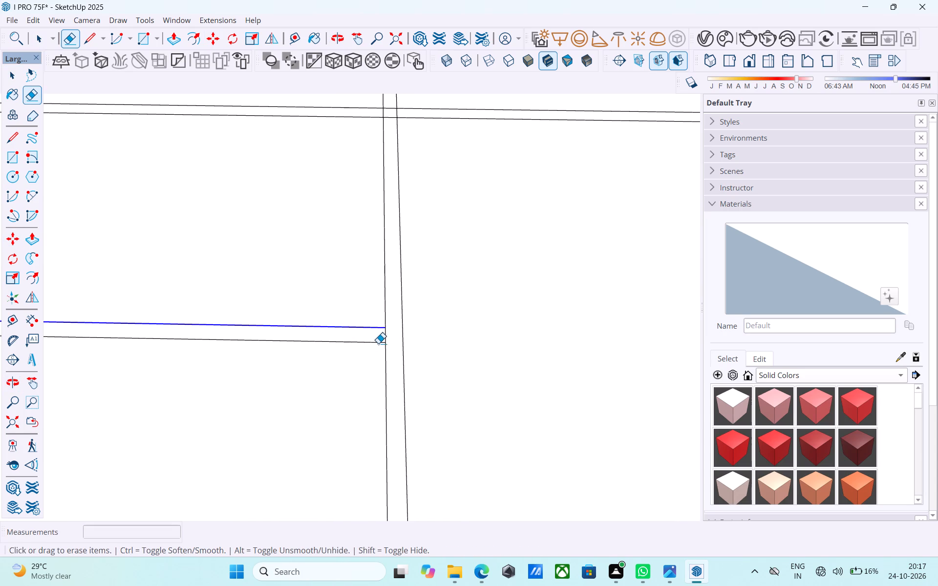
{"action": "key", "text": "l"}
{"action": "left_click", "coordinate": [384, 340]}
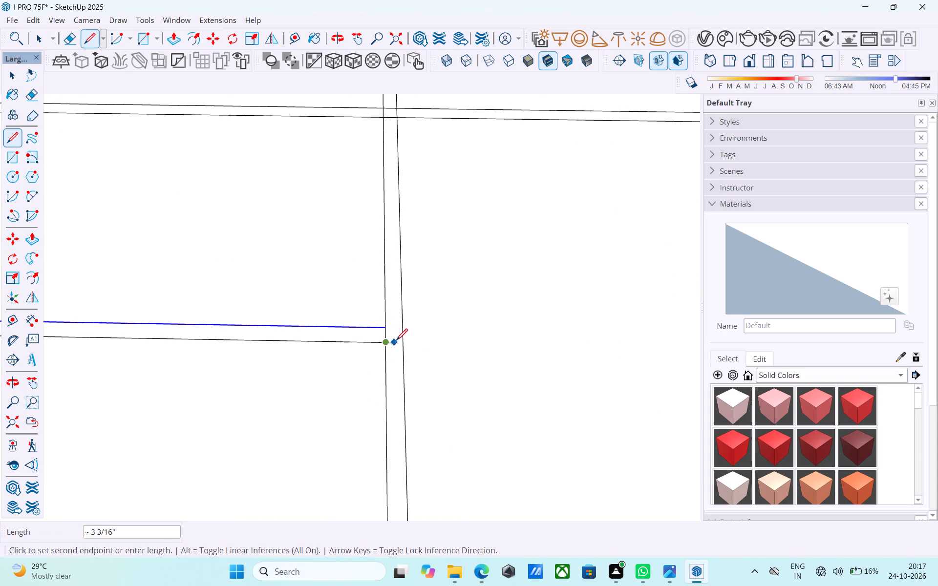
{"action": "left_click", "coordinate": [403, 344]}
{"action": "key", "text": "e"}
{"action": "scroll", "coordinate": [390, 337], "scroll_direction": "up", "scroll_amount": 3}
{"action": "left_click_drag", "start_coordinate": [384, 336], "coordinate": [380, 334]}
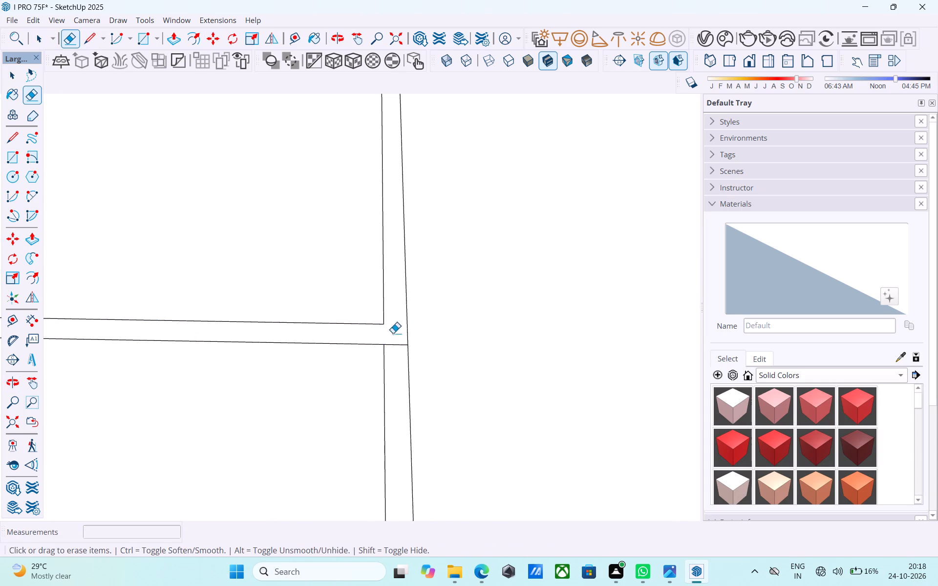
Extend the new partition's line across the outer wall and erase the inner edge segment between the partition lines.
{"action": "scroll", "coordinate": [555, 293], "scroll_direction": "down", "scroll_amount": 18}
{"action": "scroll", "coordinate": [279, 299], "scroll_direction": "up", "scroll_amount": 5}
{"action": "scroll", "coordinate": [280, 297], "scroll_direction": "down", "scroll_amount": 5}
{"action": "middle_click_drag", "start_coordinate": [295, 304], "coordinate": [313, 393], "text": "shift"}
{"action": "middle_click_drag", "start_coordinate": [383, 387], "coordinate": [317, 394]}
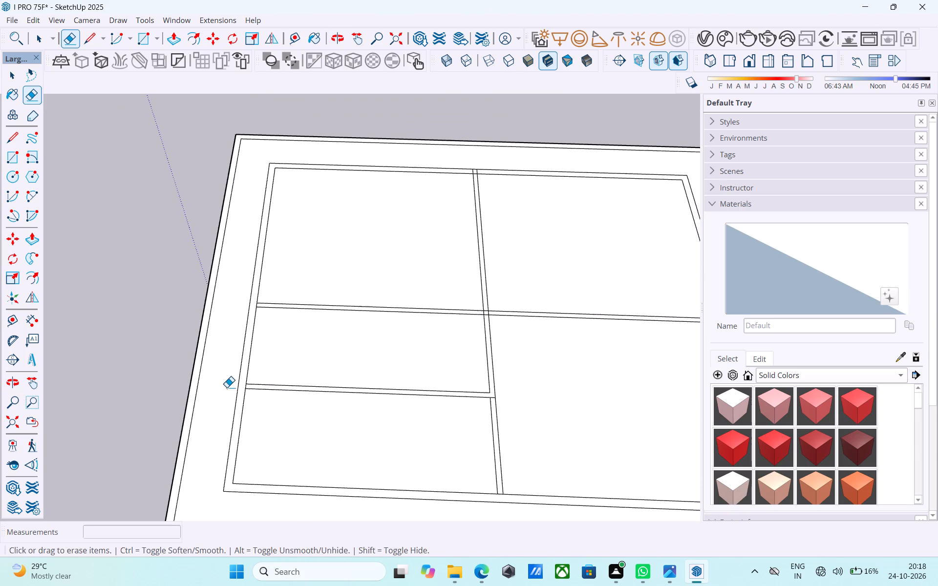
{"action": "scroll", "coordinate": [227, 387], "scroll_direction": "up", "scroll_amount": 1}
{"action": "key", "text": "l"}
{"action": "scroll", "coordinate": [238, 395], "scroll_direction": "up", "scroll_amount": 4}
{"action": "left_click", "coordinate": [250, 389]}
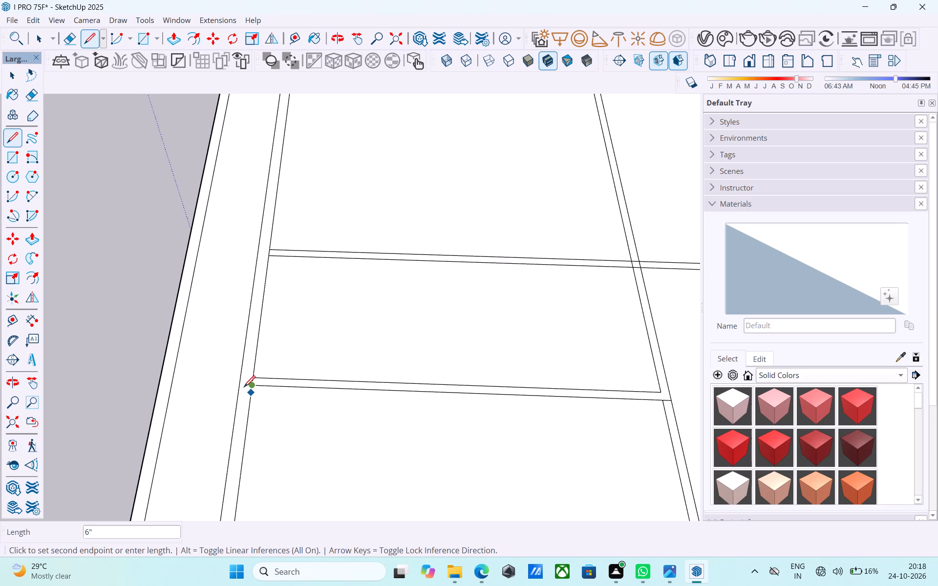
{"action": "left_click", "coordinate": [241, 387]}
{"action": "scroll", "coordinate": [261, 366], "scroll_direction": "up", "scroll_amount": 5}
{"action": "key", "text": "e"}
{"action": "scroll", "coordinate": [272, 372], "scroll_direction": "up", "scroll_amount": 2}
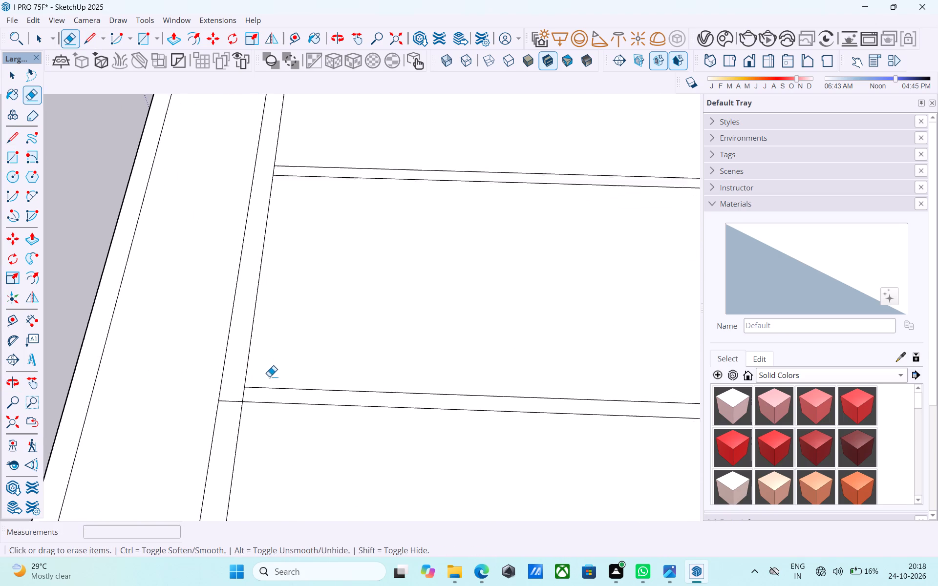
{"action": "left_click", "coordinate": [242, 395]}
Erase the overlapping line segments where the middle partition meets the outer wall, at the end away from the new partition.
{"action": "scroll", "coordinate": [207, 379], "scroll_direction": "down", "scroll_amount": 16}
{"action": "middle_click_drag", "start_coordinate": [265, 376], "coordinate": [197, 328]}
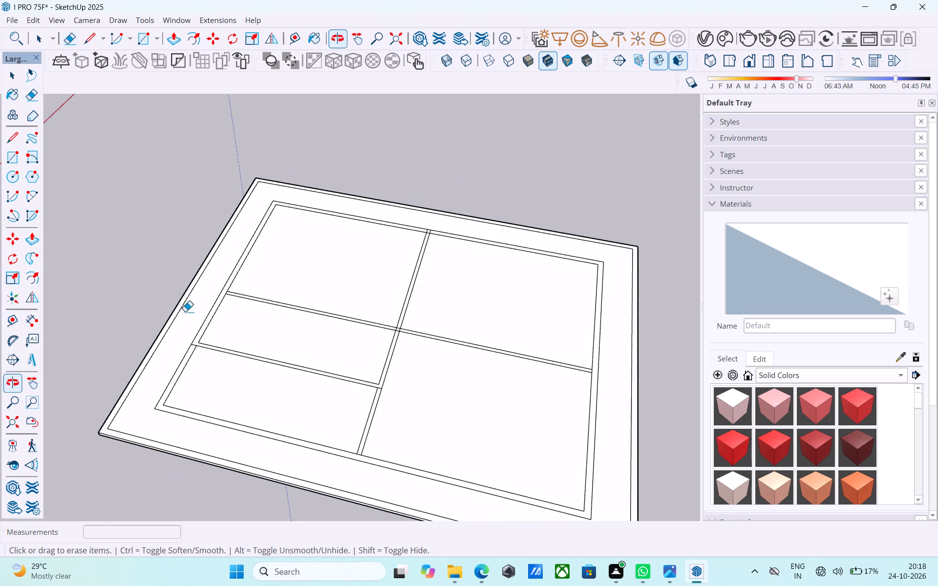
{"action": "scroll", "coordinate": [185, 319], "scroll_direction": "down", "scroll_amount": 5}
{"action": "middle_click_drag", "start_coordinate": [277, 357], "coordinate": [339, 271]}
{"action": "middle_click_drag", "start_coordinate": [381, 317], "coordinate": [226, 382], "text": "shift"}
{"action": "middle_click_drag", "start_coordinate": [314, 378], "coordinate": [303, 348], "text": "shift"}
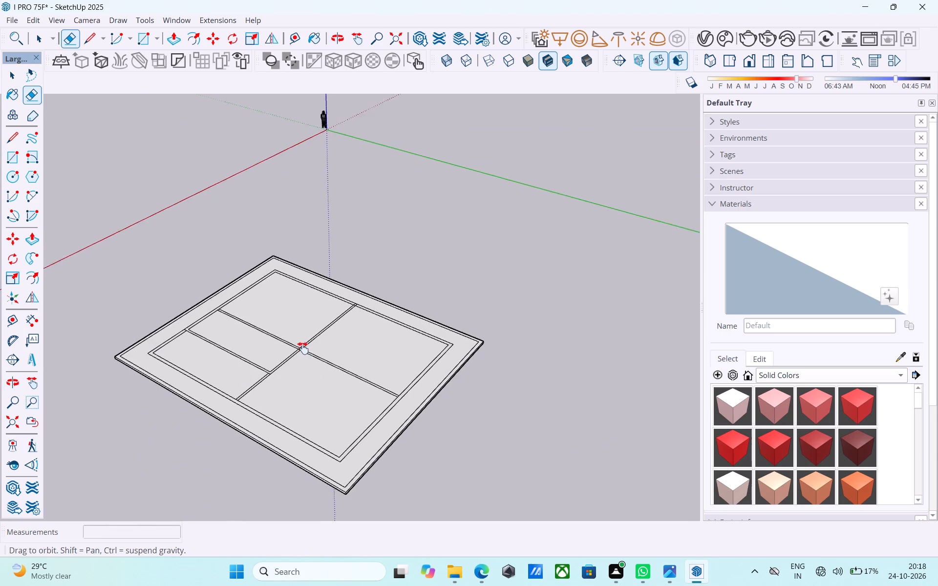
{"action": "middle_click_drag", "start_coordinate": [303, 348], "coordinate": [298, 339], "text": "shift"}
{"action": "scroll", "coordinate": [298, 339], "scroll_direction": "up", "scroll_amount": 6}
{"action": "scroll", "coordinate": [297, 331], "scroll_direction": "down", "scroll_amount": 6}
{"action": "middle_click_drag", "start_coordinate": [295, 333], "coordinate": [294, 439], "text": "shift"}
{"action": "middle_click_drag", "start_coordinate": [313, 371], "coordinate": [278, 460], "text": "shift"}
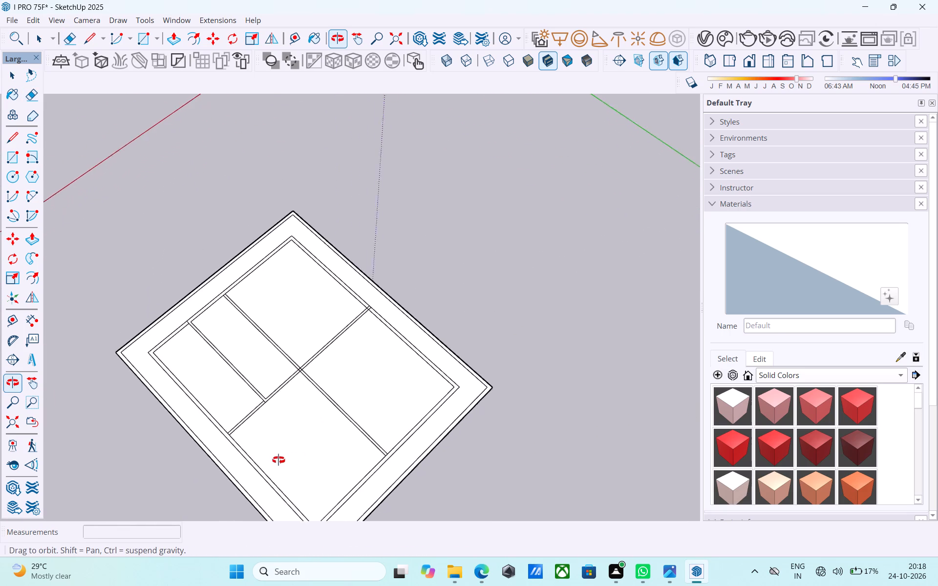
{"action": "middle_click_drag", "start_coordinate": [278, 460], "coordinate": [472, 387], "text": "shift"}
{"action": "scroll", "coordinate": [481, 404], "scroll_direction": "up", "scroll_amount": 5}
{"action": "scroll", "coordinate": [430, 332], "scroll_direction": "down", "scroll_amount": 5}
{"action": "middle_click_drag", "start_coordinate": [374, 345], "coordinate": [568, 306]}
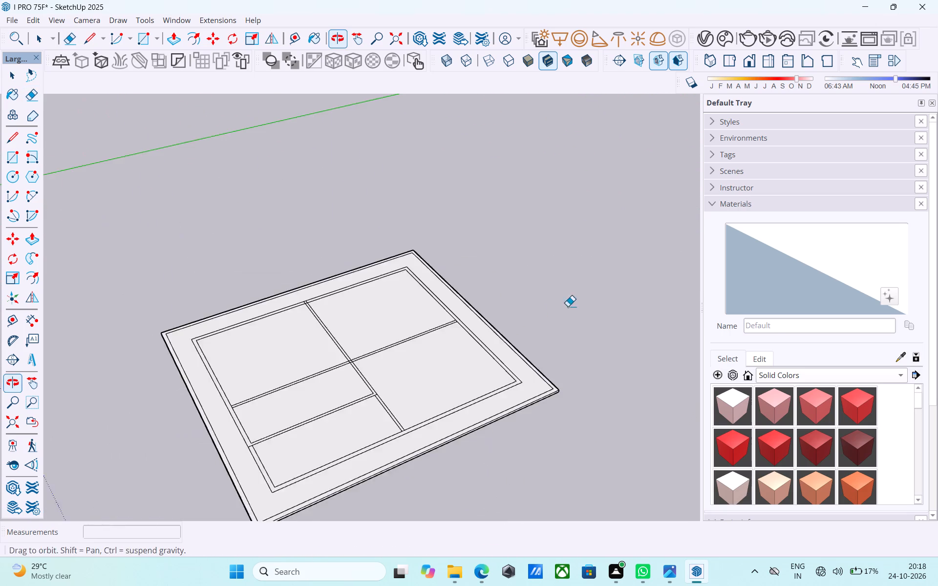
{"action": "middle_click_drag", "start_coordinate": [459, 318], "coordinate": [548, 355], "text": "shift"}
{"action": "scroll", "coordinate": [356, 368], "scroll_direction": "up", "scroll_amount": 20}
{"action": "scroll", "coordinate": [356, 368], "scroll_direction": "up", "scroll_amount": 1}
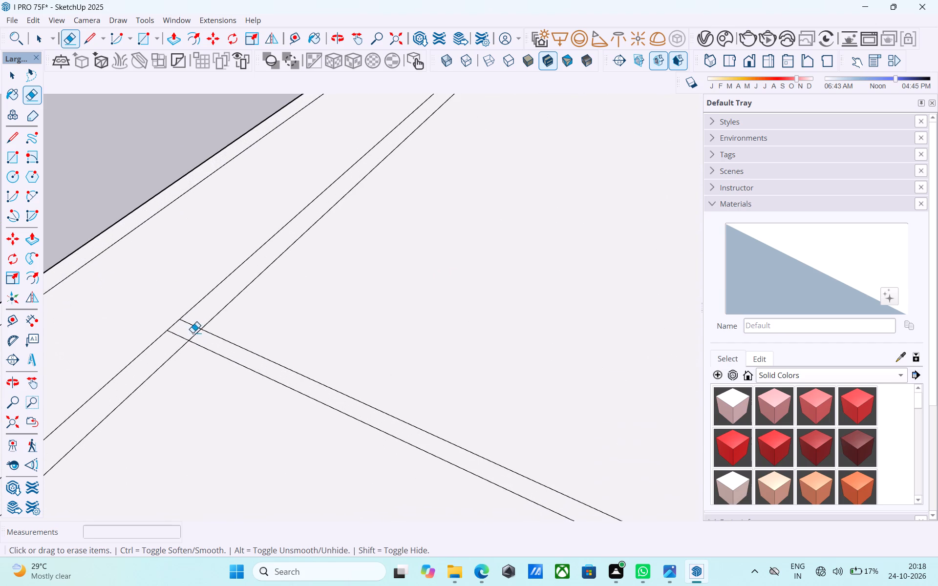
{"action": "left_click", "coordinate": [190, 325]}
{"action": "left_click_drag", "start_coordinate": [160, 351], "coordinate": [171, 337]}
{"action": "left_click", "coordinate": [169, 338]}
{"action": "double_click", "coordinate": [174, 333]}
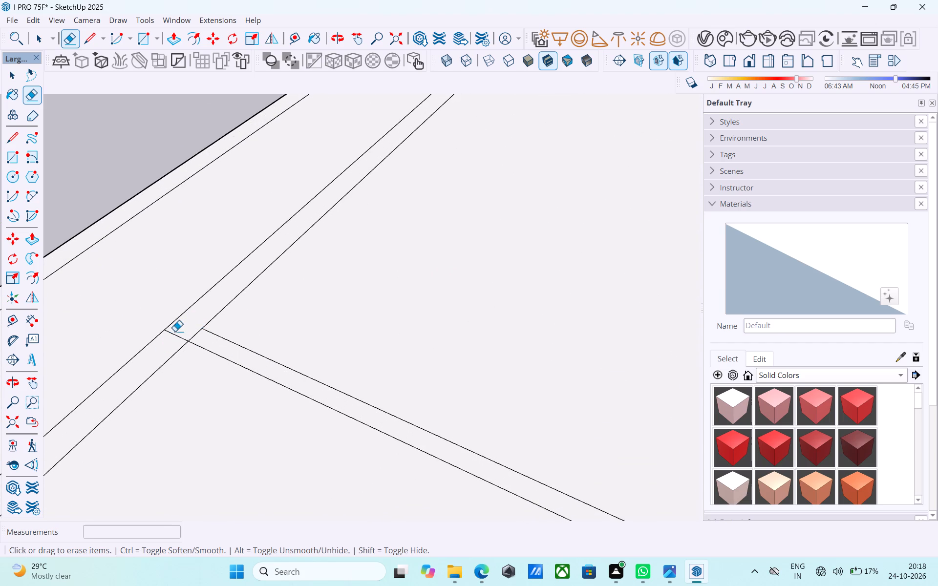
{"action": "left_click_drag", "start_coordinate": [182, 334], "coordinate": [177, 337]}
{"action": "left_click_drag", "start_coordinate": [197, 334], "coordinate": [192, 334]}
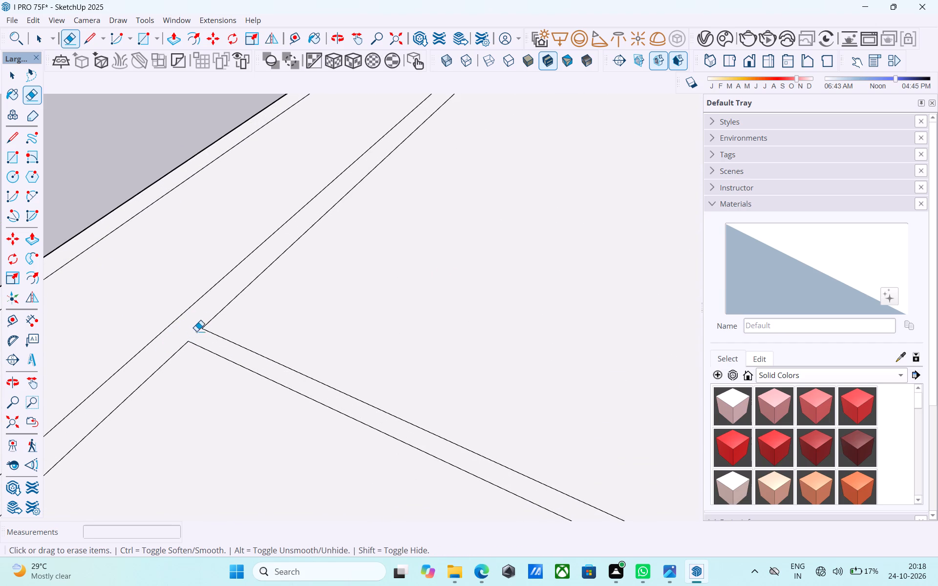
Save the model.
{"action": "scroll", "coordinate": [201, 325], "scroll_direction": "down", "scroll_amount": 17}
{"action": "scroll", "coordinate": [239, 308], "scroll_direction": "up", "scroll_amount": 2}
{"action": "scroll", "coordinate": [239, 308], "scroll_direction": "down", "scroll_amount": 8}
{"action": "middle_click_drag", "start_coordinate": [348, 335], "coordinate": [261, 262]}
{"action": "scroll", "coordinate": [284, 259], "scroll_direction": "down", "scroll_amount": 4}
{"action": "middle_click_drag", "start_coordinate": [317, 295], "coordinate": [317, 299], "text": "shift"}
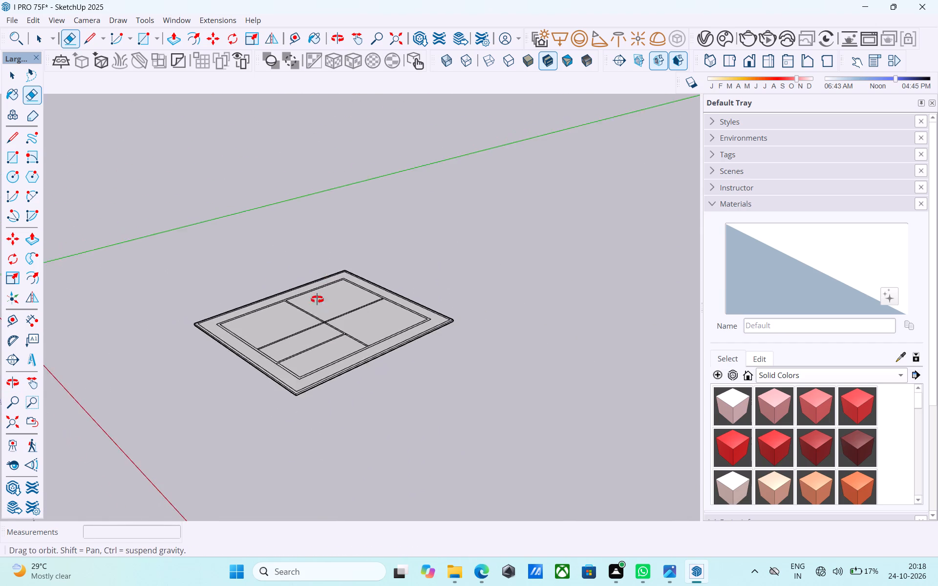
{"action": "middle_click_drag", "start_coordinate": [317, 299], "coordinate": [181, 259], "text": "shift"}
{"action": "key", "text": "ctrl+s"}
Erase the four short segments inside the central crossing of the two main partitions.
{"action": "middle_click_drag", "start_coordinate": [358, 313], "coordinate": [316, 388]}
{"action": "scroll", "coordinate": [316, 388], "scroll_direction": "down", "scroll_amount": 4}
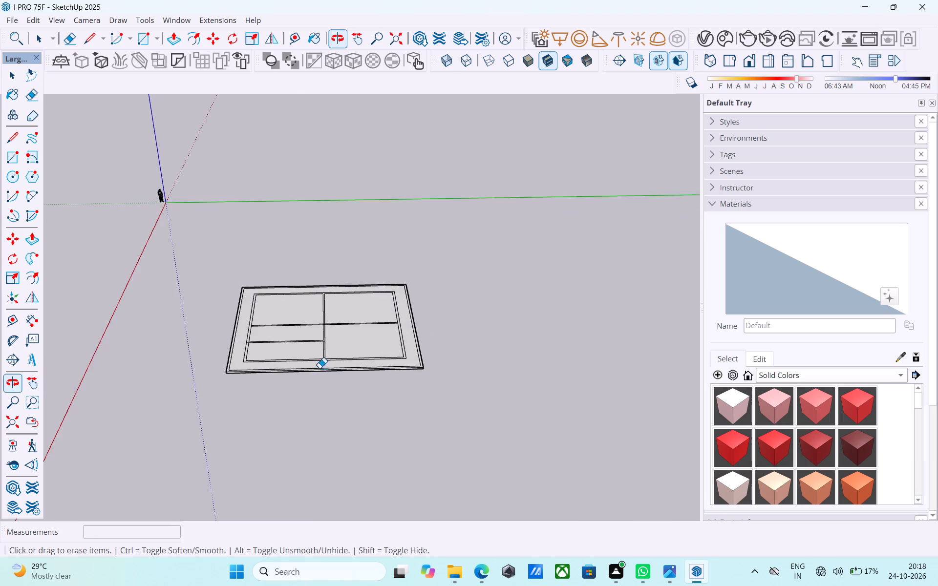
{"action": "scroll", "coordinate": [320, 368], "scroll_direction": "down", "scroll_amount": 3}
{"action": "middle_click_drag", "start_coordinate": [323, 367], "coordinate": [347, 437]}
{"action": "scroll", "coordinate": [334, 381], "scroll_direction": "up", "scroll_amount": 6}
{"action": "scroll", "coordinate": [320, 281], "scroll_direction": "down", "scroll_amount": 6}
{"action": "middle_click_drag", "start_coordinate": [315, 294], "coordinate": [299, 388]}
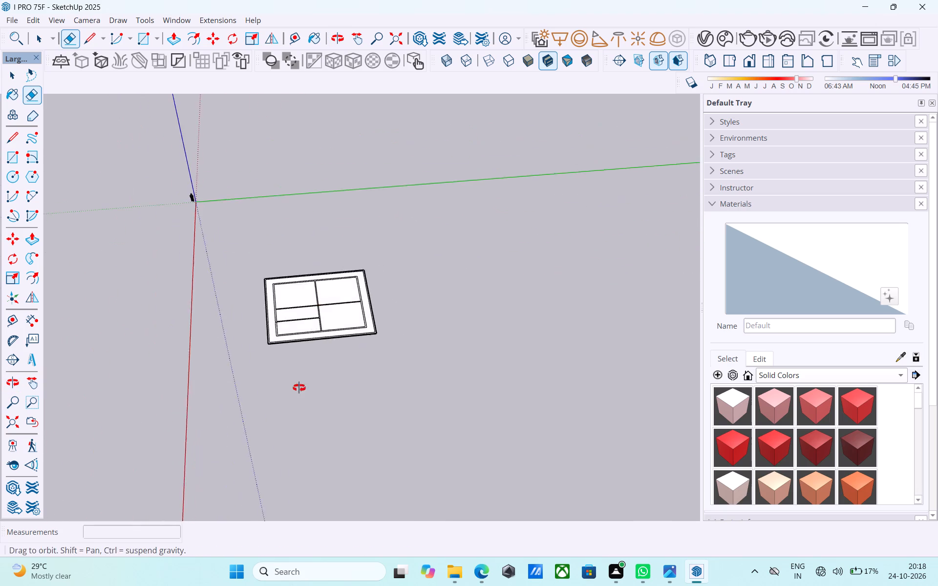
{"action": "middle_click_drag", "start_coordinate": [299, 388], "coordinate": [299, 423]}
{"action": "scroll", "coordinate": [285, 314], "scroll_direction": "up", "scroll_amount": 7}
{"action": "scroll", "coordinate": [343, 333], "scroll_direction": "down", "scroll_amount": 4}
{"action": "middle_click_drag", "start_coordinate": [341, 335], "coordinate": [340, 376]}
{"action": "scroll", "coordinate": [364, 258], "scroll_direction": "up", "scroll_amount": 4}
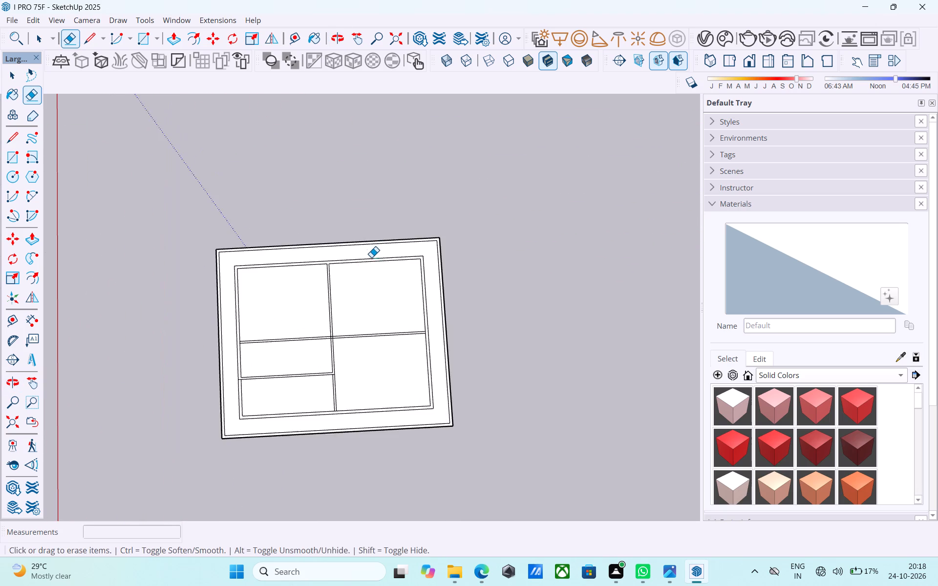
{"action": "scroll", "coordinate": [371, 257], "scroll_direction": "up", "scroll_amount": 6}
{"action": "middle_click_drag", "start_coordinate": [369, 256], "coordinate": [347, 239]}
{"action": "key", "text": "space"}
{"action": "scroll", "coordinate": [355, 243], "scroll_direction": "down", "scroll_amount": 4}
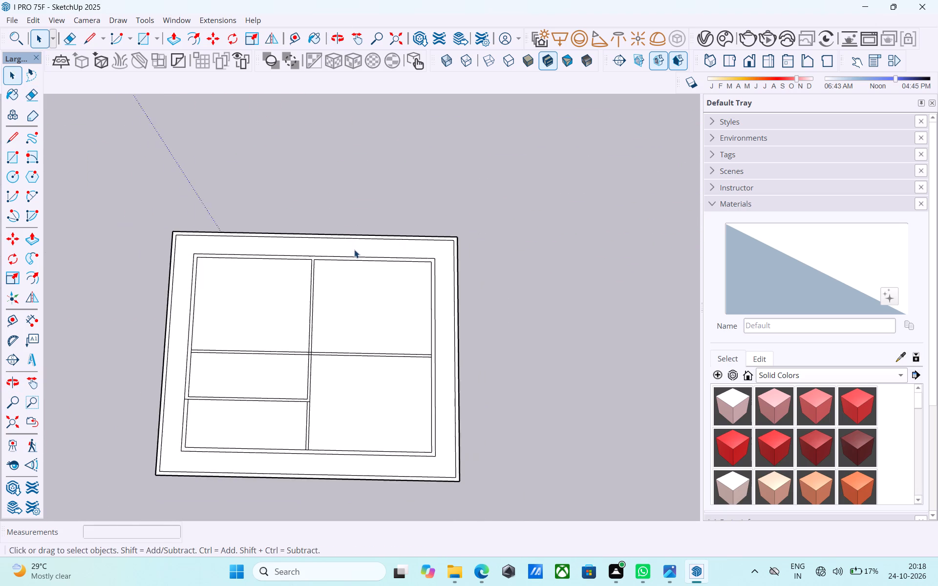
{"action": "middle_click_drag", "start_coordinate": [353, 252], "coordinate": [335, 207], "text": "shift"}
{"action": "scroll", "coordinate": [346, 251], "scroll_direction": "up", "scroll_amount": 5}
{"action": "middle_click_drag", "start_coordinate": [348, 257], "coordinate": [442, 199], "text": "shift"}
{"action": "middle_click_drag", "start_coordinate": [390, 286], "coordinate": [441, 296], "text": "shift"}
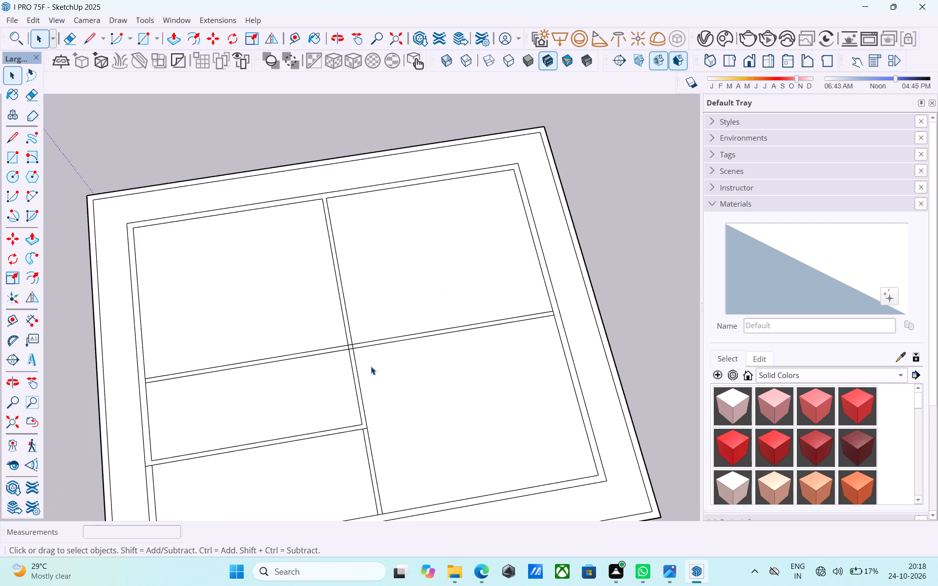
{"action": "scroll", "coordinate": [340, 357], "scroll_direction": "up", "scroll_amount": 18}
{"action": "key", "text": "e"}
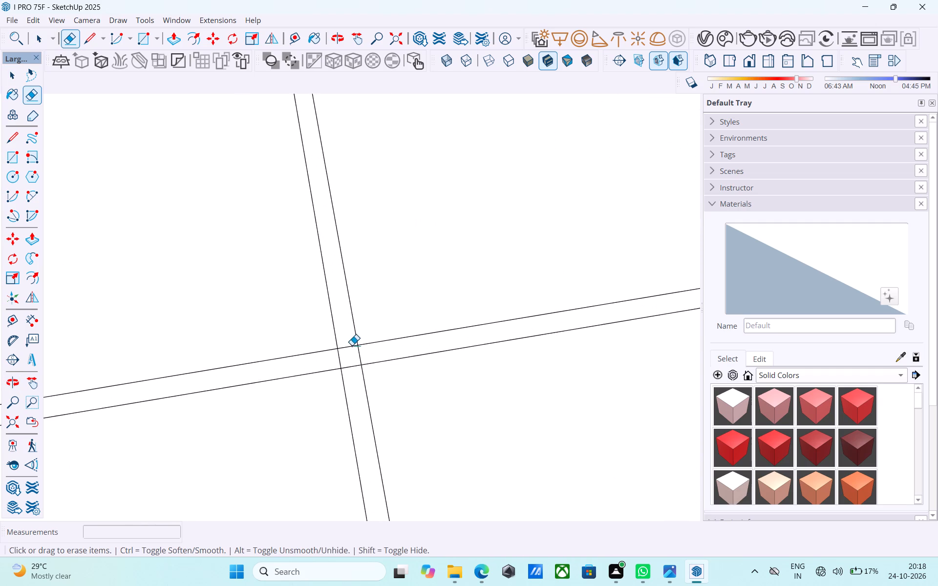
{"action": "left_click_drag", "start_coordinate": [348, 345], "coordinate": [348, 351]}
{"action": "left_click_drag", "start_coordinate": [340, 358], "coordinate": [322, 363]}
{"action": "left_click_drag", "start_coordinate": [342, 370], "coordinate": [352, 384]}
{"action": "left_click_drag", "start_coordinate": [351, 365], "coordinate": [378, 355]}
Review the whole floor plan's partition layout and wall junctions.
{"action": "scroll", "coordinate": [366, 365], "scroll_direction": "down", "scroll_amount": 4}
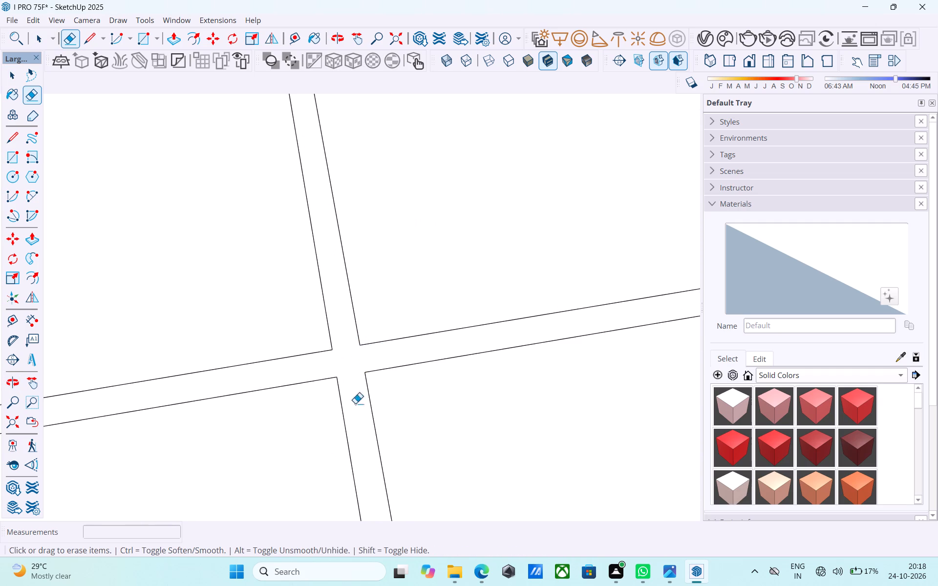
{"action": "scroll", "coordinate": [355, 403], "scroll_direction": "down", "scroll_amount": 1}
{"action": "middle_click_drag", "start_coordinate": [310, 266], "coordinate": [307, 224]}
{"action": "scroll", "coordinate": [308, 222], "scroll_direction": "down", "scroll_amount": 10}
{"action": "middle_click_drag", "start_coordinate": [330, 337], "coordinate": [297, 224]}
{"action": "scroll", "coordinate": [299, 223], "scroll_direction": "down", "scroll_amount": 6}
{"action": "middle_click_drag", "start_coordinate": [324, 283], "coordinate": [299, 244]}
{"action": "scroll", "coordinate": [299, 244], "scroll_direction": "up", "scroll_amount": 1}
{"action": "scroll", "coordinate": [303, 243], "scroll_direction": "down", "scroll_amount": 3}
{"action": "middle_click_drag", "start_coordinate": [298, 254], "coordinate": [302, 319]}
{"action": "middle_click_drag", "start_coordinate": [303, 320], "coordinate": [295, 321]}
{"action": "scroll", "coordinate": [295, 315], "scroll_direction": "up", "scroll_amount": 2}
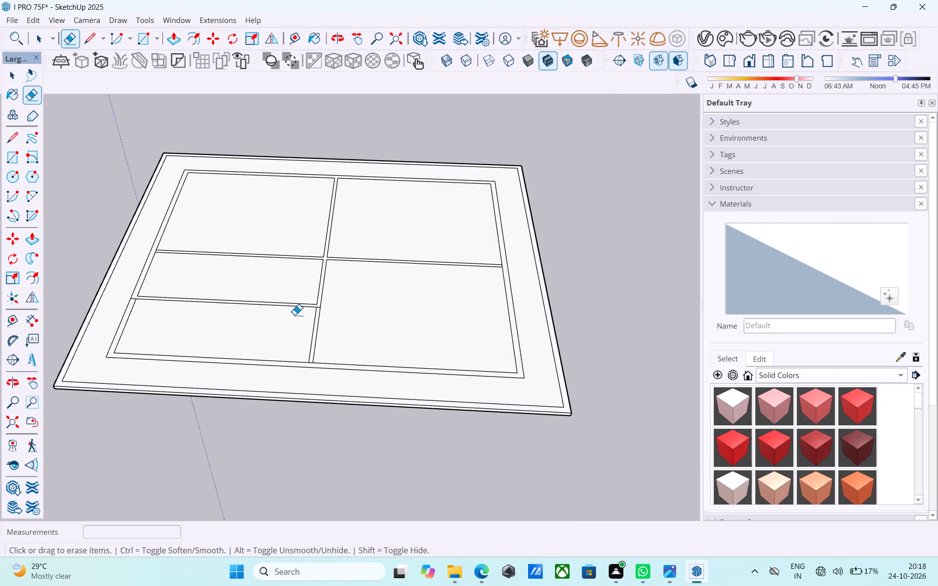
{"action": "scroll", "coordinate": [295, 315], "scroll_direction": "up", "scroll_amount": 2}
{"action": "scroll", "coordinate": [295, 315], "scroll_direction": "down", "scroll_amount": 6}
{"action": "middle_click_drag", "start_coordinate": [295, 315], "coordinate": [339, 477], "text": "shift"}
{"action": "middle_click_drag", "start_coordinate": [344, 416], "coordinate": [336, 411]}
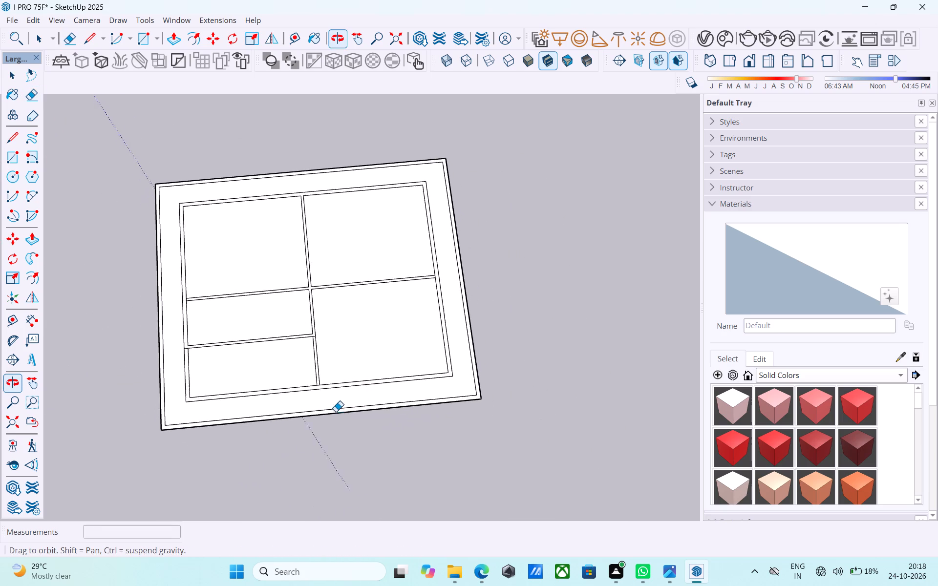
{"action": "scroll", "coordinate": [322, 347], "scroll_direction": "up", "scroll_amount": 6}
{"action": "scroll", "coordinate": [308, 300], "scroll_direction": "down", "scroll_amount": 5}
{"action": "middle_click_drag", "start_coordinate": [308, 297], "coordinate": [327, 387], "text": "shift"}
{"action": "middle_click_drag", "start_coordinate": [327, 387], "coordinate": [237, 266]}
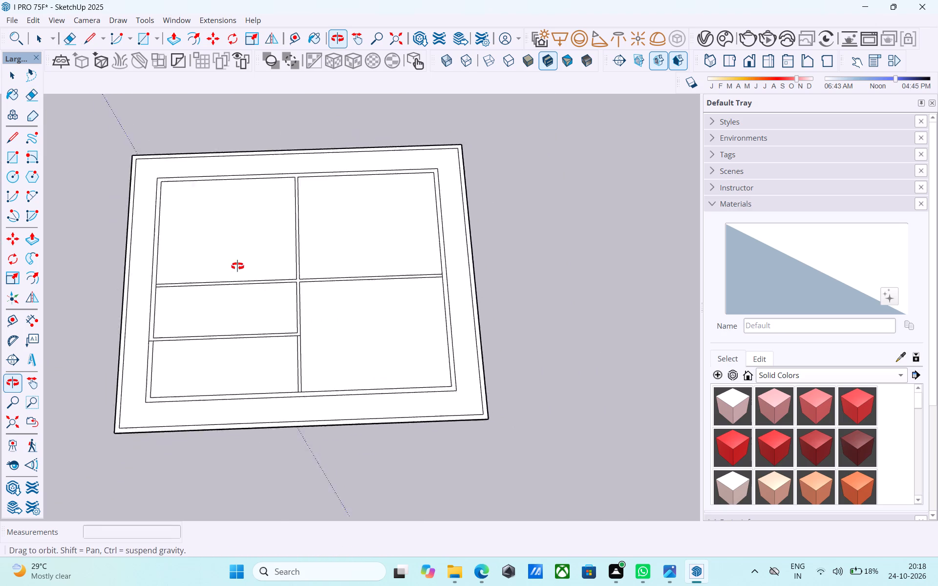
Erase the short outer-wall segment across the end of the horizontal cross partition, opening their junction.
{"action": "middle_click_drag", "start_coordinate": [237, 266], "coordinate": [219, 241]}
{"action": "scroll", "coordinate": [404, 286], "scroll_direction": "up", "scroll_amount": 20}
{"action": "scroll", "coordinate": [404, 286], "scroll_direction": "up", "scroll_amount": 1}
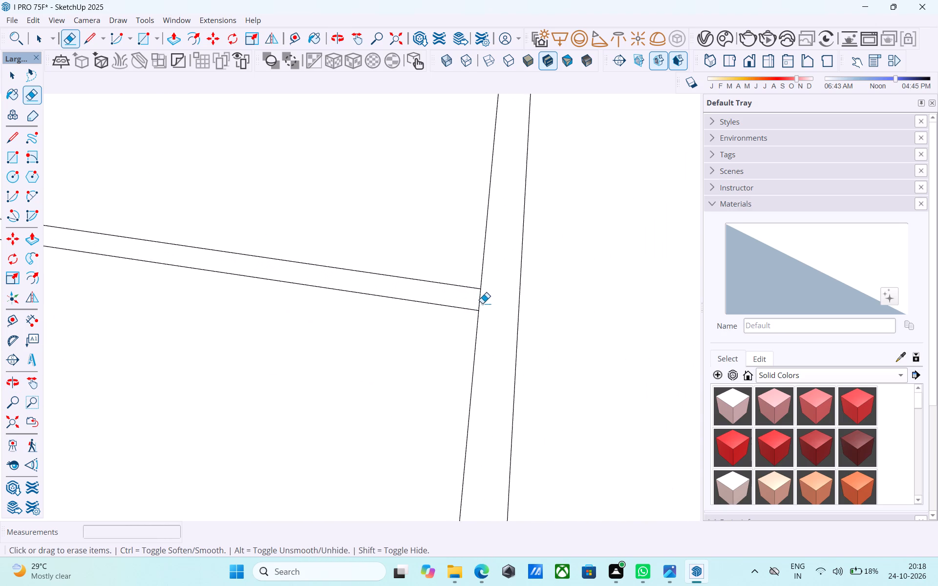
{"action": "left_click_drag", "start_coordinate": [482, 303], "coordinate": [472, 295]}
Draw a line across the outer wall's thickness, continuing the cross partition's edge from its junction corner.
{"action": "scroll", "coordinate": [471, 293], "scroll_direction": "up", "scroll_amount": 1}
{"action": "scroll", "coordinate": [471, 293], "scroll_direction": "down", "scroll_amount": 20}
{"action": "scroll", "coordinate": [471, 293], "scroll_direction": "down", "scroll_amount": 6}
{"action": "middle_click_drag", "start_coordinate": [472, 289], "coordinate": [495, 307]}
{"action": "scroll", "coordinate": [456, 268], "scroll_direction": "up", "scroll_amount": 12}
{"action": "key", "text": "l"}
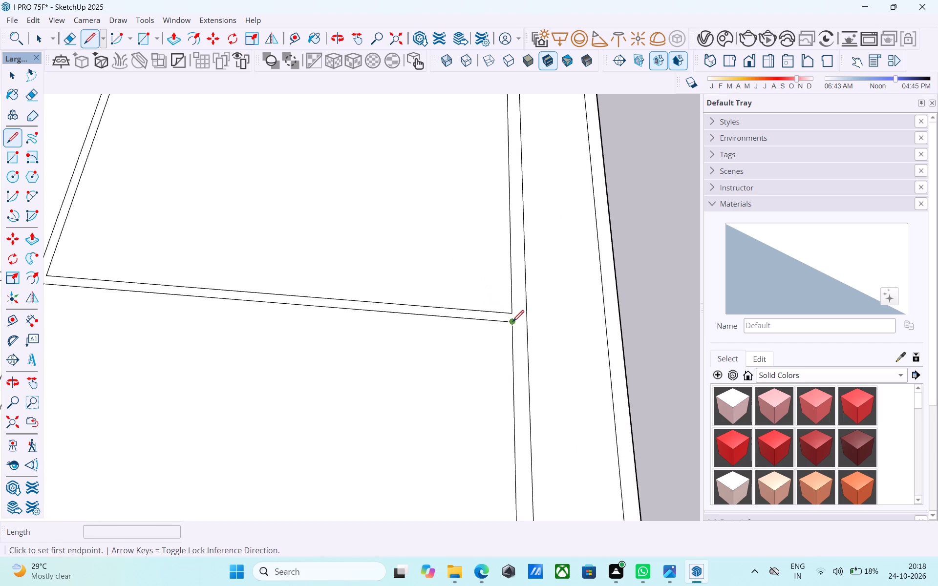
{"action": "left_click", "coordinate": [512, 322]}
{"action": "left_click", "coordinate": [529, 323]}
{"action": "scroll", "coordinate": [528, 321], "scroll_direction": "down", "scroll_amount": 8}
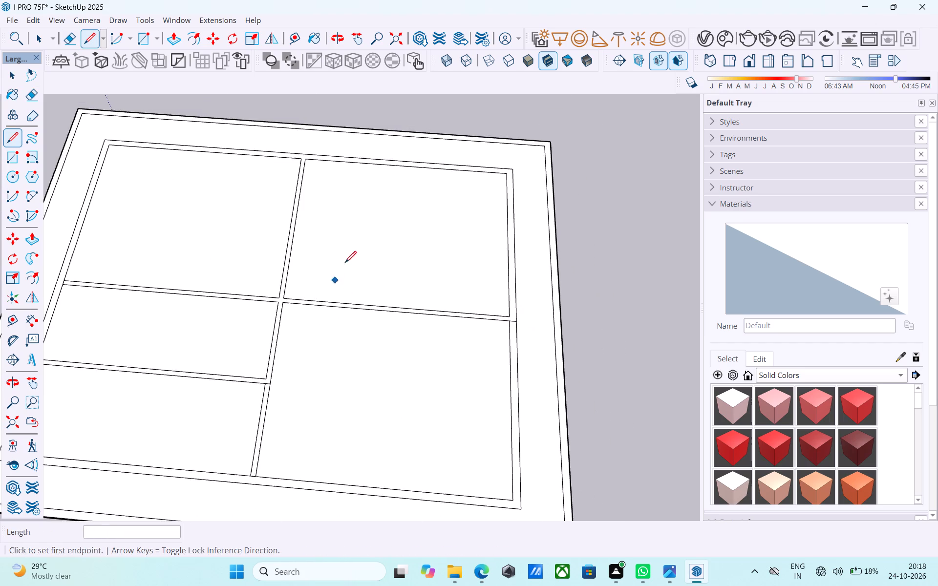
Inspect the slab and floor plan from above, the sides and below to check the wall and partition layout.
{"action": "scroll", "coordinate": [350, 261], "scroll_direction": "down", "scroll_amount": 11}
{"action": "middle_click_drag", "start_coordinate": [368, 371], "coordinate": [362, 217]}
{"action": "scroll", "coordinate": [321, 272], "scroll_direction": "up", "scroll_amount": 6}
{"action": "middle_click_drag", "start_coordinate": [320, 279], "coordinate": [320, 292]}
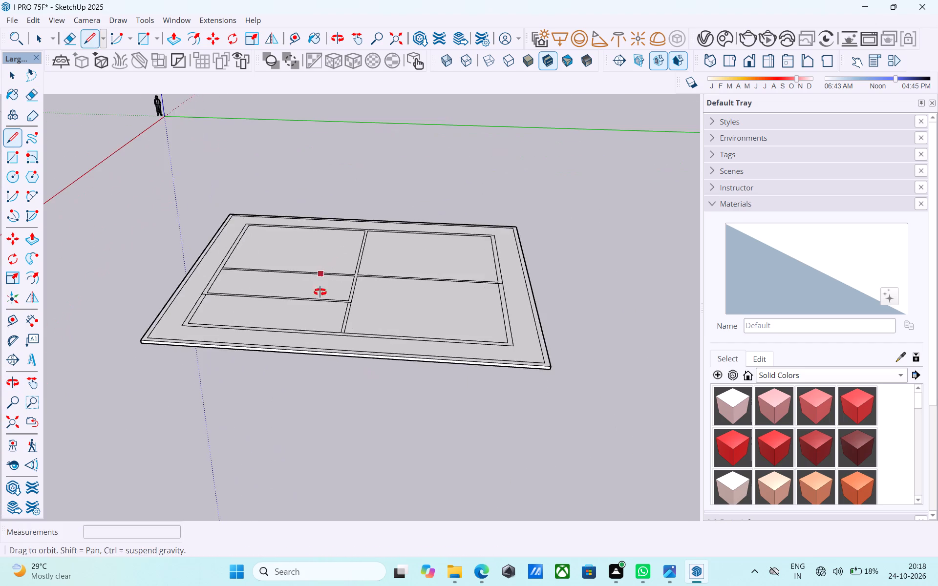
{"action": "middle_click_drag", "start_coordinate": [320, 292], "coordinate": [337, 386]}
{"action": "scroll", "coordinate": [338, 356], "scroll_direction": "up", "scroll_amount": 2}
{"action": "scroll", "coordinate": [341, 298], "scroll_direction": "down", "scroll_amount": 6}
{"action": "middle_click_drag", "start_coordinate": [339, 297], "coordinate": [349, 419]}
{"action": "scroll", "coordinate": [468, 195], "scroll_direction": "up", "scroll_amount": 6}
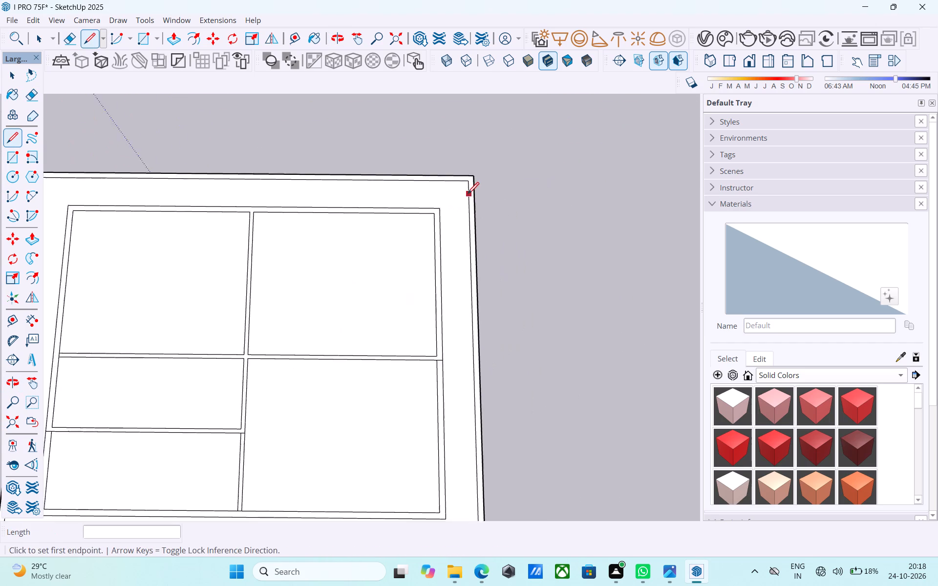
{"action": "scroll", "coordinate": [468, 195], "scroll_direction": "down", "scroll_amount": 6}
{"action": "middle_click_drag", "start_coordinate": [461, 208], "coordinate": [441, 218]}
{"action": "scroll", "coordinate": [402, 215], "scroll_direction": "up", "scroll_amount": 6}
{"action": "scroll", "coordinate": [401, 191], "scroll_direction": "down", "scroll_amount": 1, "text": "shift"}
{"action": "middle_click_drag", "start_coordinate": [401, 192], "coordinate": [419, 169], "text": "shift"}
{"action": "scroll", "coordinate": [419, 171], "scroll_direction": "down", "scroll_amount": 3}
{"action": "middle_click_drag", "start_coordinate": [426, 242], "coordinate": [426, 237]}
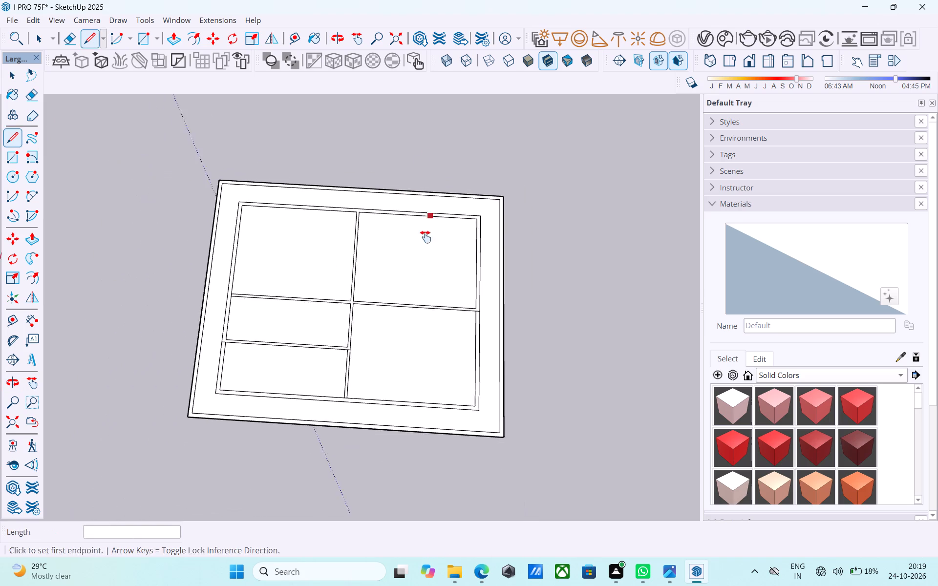
{"action": "middle_click_drag", "start_coordinate": [426, 237], "coordinate": [393, 117]}
{"action": "middle_click_drag", "start_coordinate": [376, 188], "coordinate": [373, 261], "text": "shift"}
{"action": "scroll", "coordinate": [373, 261], "scroll_direction": "up", "scroll_amount": 5}
{"action": "key", "text": "space"}
{"action": "scroll", "coordinate": [373, 261], "scroll_direction": "down", "scroll_amount": 5}
{"action": "middle_click_drag", "start_coordinate": [373, 261], "coordinate": [369, 278], "text": "shift"}
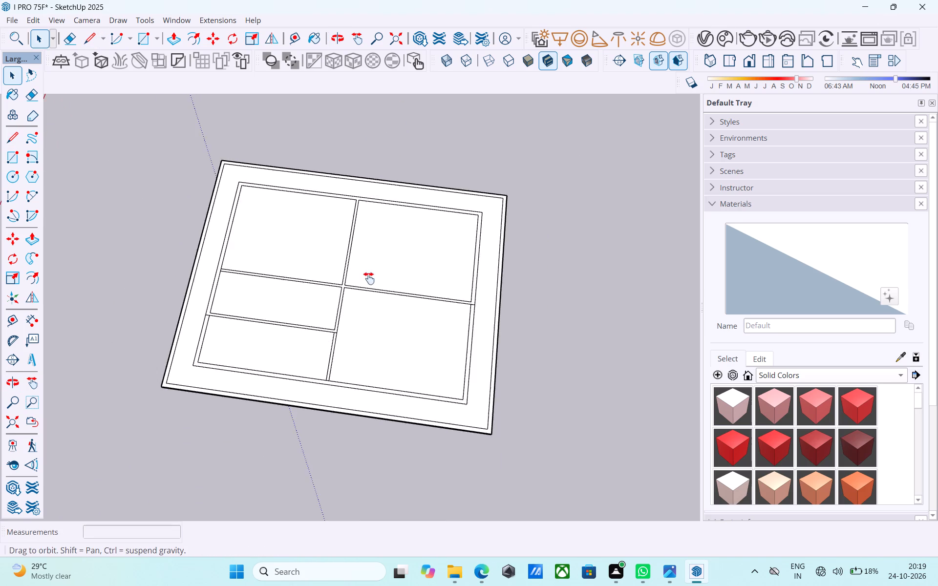
{"action": "middle_click_drag", "start_coordinate": [369, 278], "coordinate": [454, 248], "text": "shift"}
{"action": "middle_click_drag", "start_coordinate": [360, 336], "coordinate": [301, 92]}
{"action": "middle_click_drag", "start_coordinate": [356, 381], "coordinate": [358, 175]}
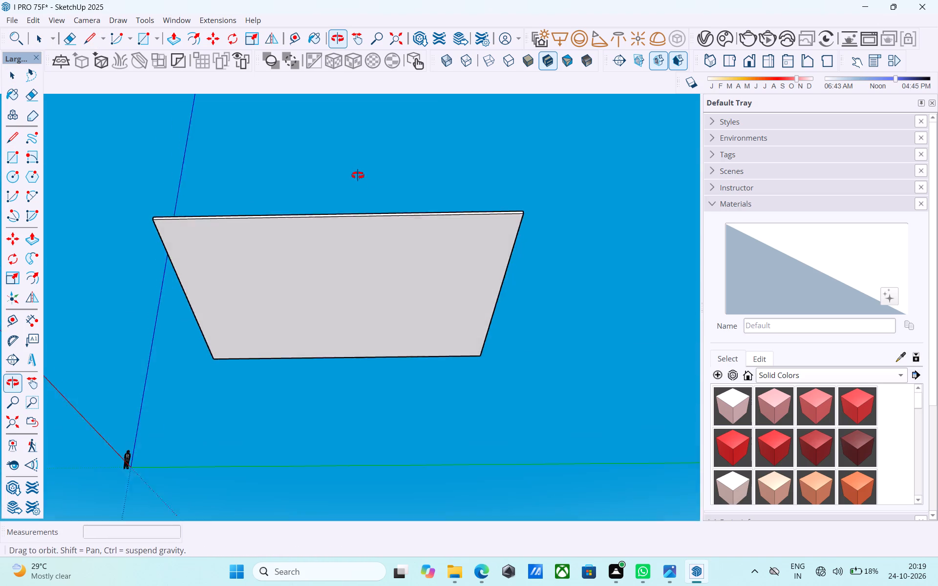
{"action": "middle_click_drag", "start_coordinate": [358, 175], "coordinate": [283, 546]}
{"action": "middle_click_drag", "start_coordinate": [321, 303], "coordinate": [359, 446]}
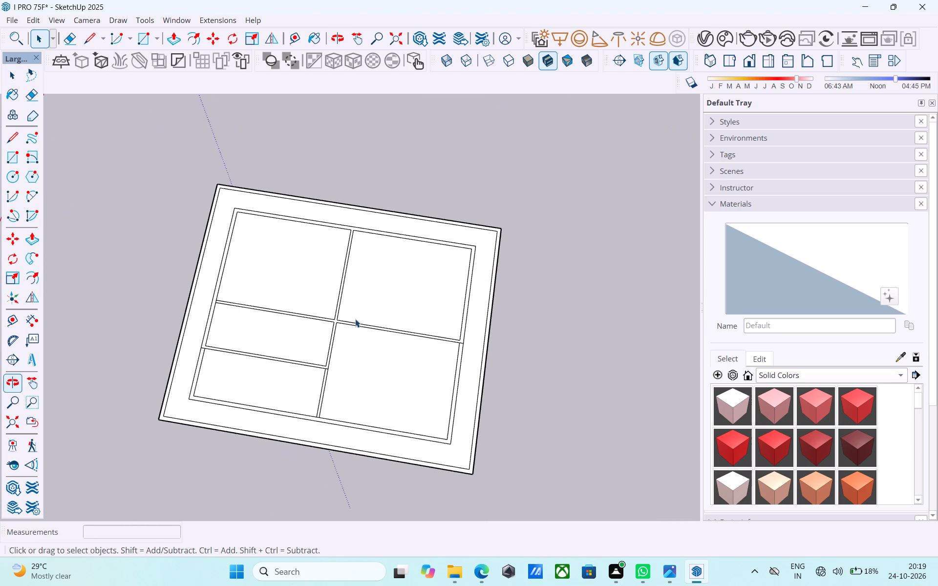
Use Push/Pull to raise the connected wall and partition face around the three enclosed rooms by 10'.
{"action": "scroll", "coordinate": [337, 326], "scroll_direction": "up", "scroll_amount": 11}
{"action": "scroll", "coordinate": [344, 299], "scroll_direction": "down", "scroll_amount": 6}
{"action": "middle_click_drag", "start_coordinate": [365, 269], "coordinate": [381, 253]}
{"action": "scroll", "coordinate": [384, 249], "scroll_direction": "down", "scroll_amount": 5}
{"action": "scroll", "coordinate": [357, 290], "scroll_direction": "up", "scroll_amount": 5}
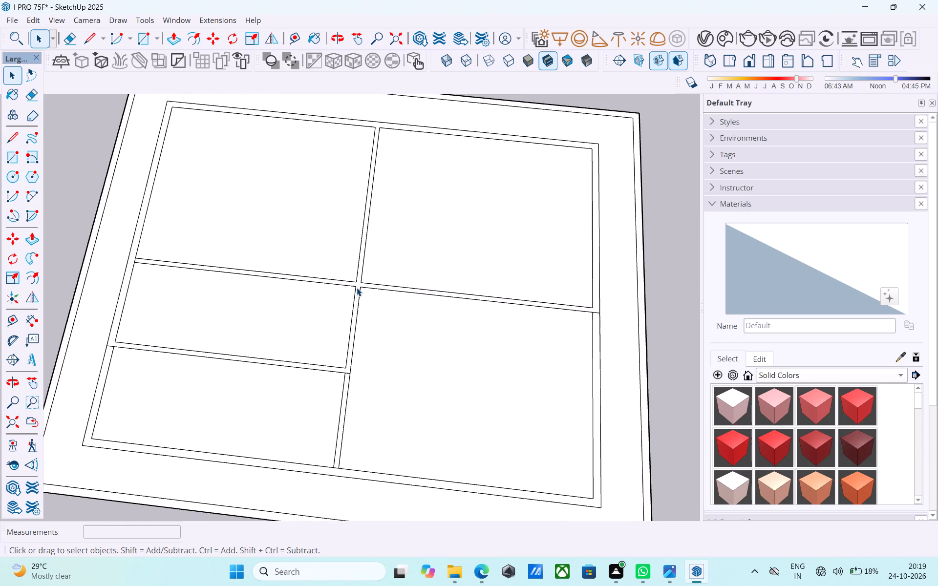
{"action": "scroll", "coordinate": [357, 282], "scroll_direction": "up", "scroll_amount": 12}
{"action": "left_click", "coordinate": [359, 280]}
{"action": "scroll", "coordinate": [360, 279], "scroll_direction": "down", "scroll_amount": 8}
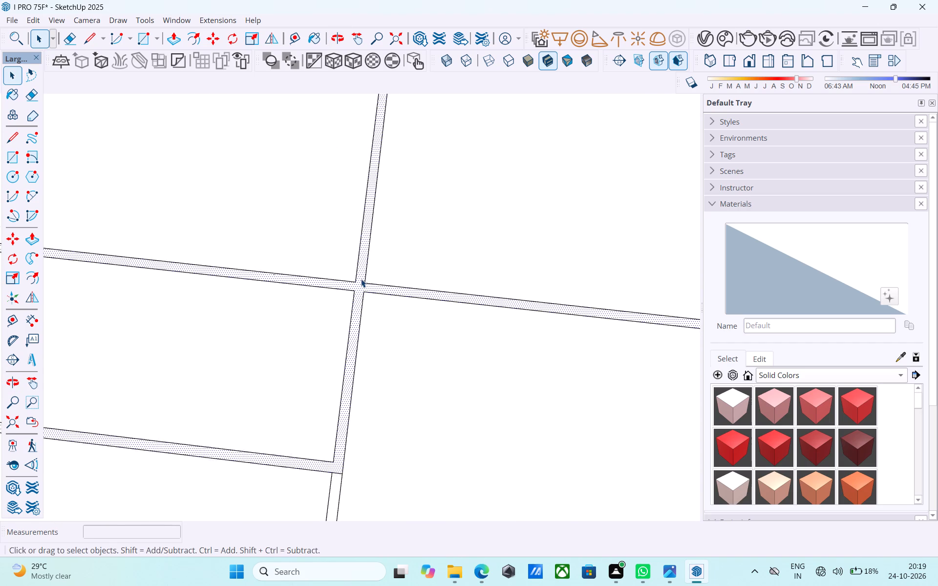
{"action": "scroll", "coordinate": [361, 279], "scroll_direction": "down", "scroll_amount": 7}
{"action": "scroll", "coordinate": [361, 279], "scroll_direction": "up", "scroll_amount": 4}
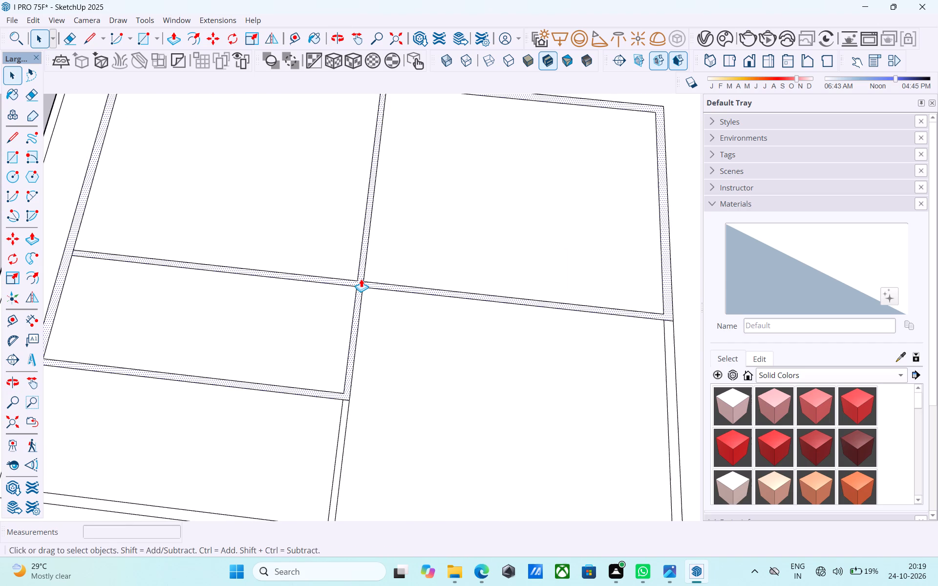
{"action": "key", "text": "p"}
{"action": "left_click", "coordinate": [361, 279]}
{"action": "scroll", "coordinate": [370, 252], "scroll_direction": "down", "scroll_amount": 4}
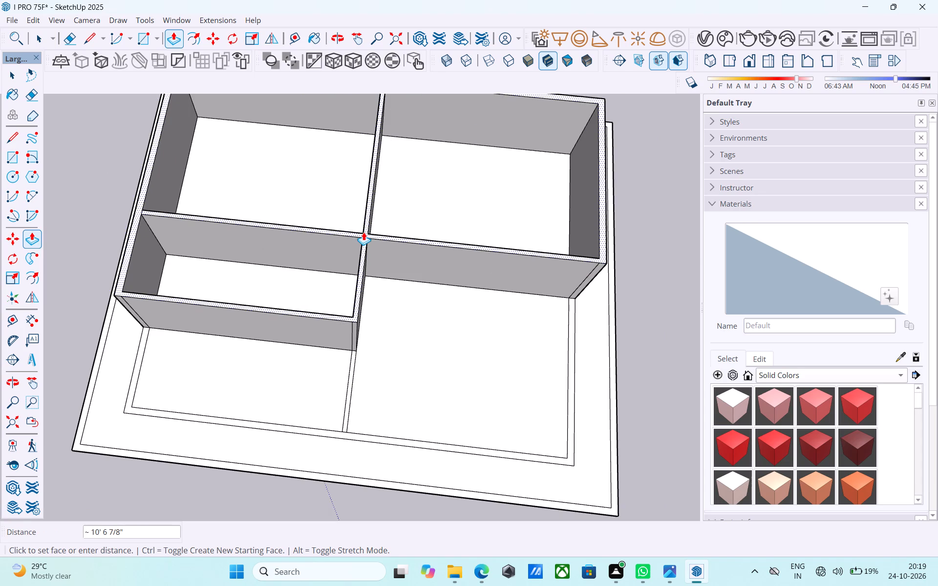
{"action": "middle_click_drag", "start_coordinate": [363, 232], "coordinate": [344, 131], "text": "shift"}
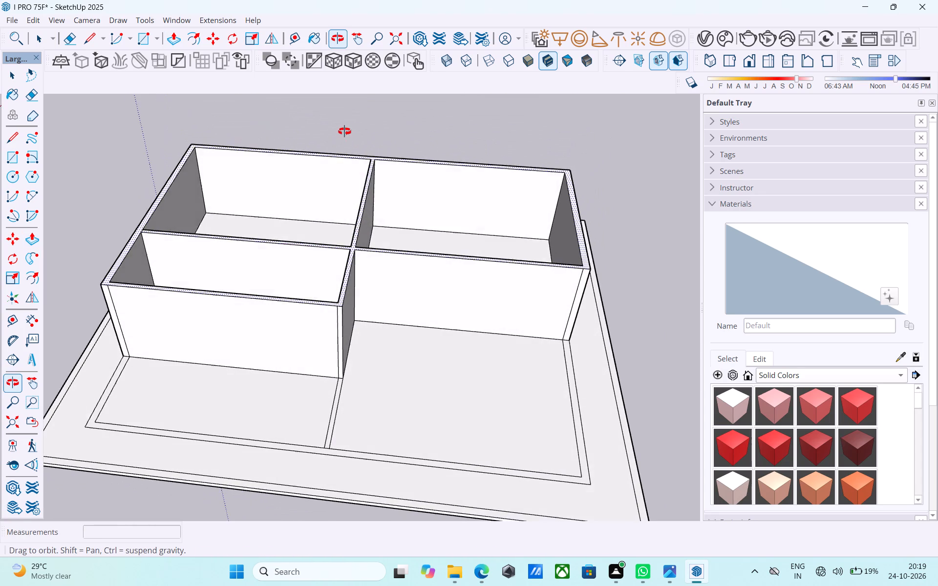
{"action": "middle_click_drag", "start_coordinate": [344, 131], "coordinate": [344, 132], "text": "shift"}
{"action": "type", "text": "10'"}
{"action": "key", "text": "Return"}
{"action": "key", "text": "space"}
Check the raised walls from the side and above, and save the model.
{"action": "scroll", "coordinate": [350, 181], "scroll_direction": "down", "scroll_amount": 2}
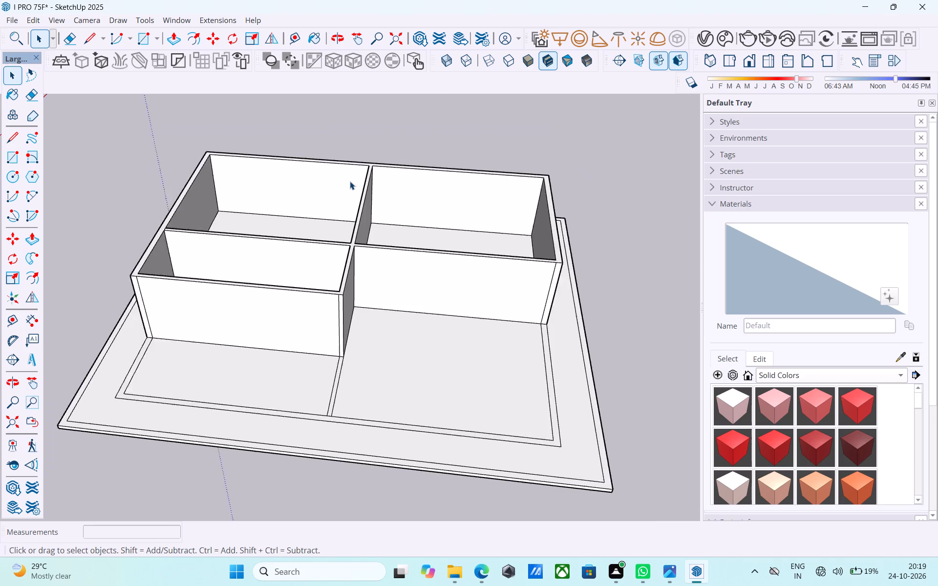
{"action": "scroll", "coordinate": [350, 181], "scroll_direction": "down", "scroll_amount": 1}
{"action": "middle_click_drag", "start_coordinate": [350, 181], "coordinate": [371, 115], "text": "shift"}
{"action": "middle_click_drag", "start_coordinate": [383, 299], "coordinate": [354, 167], "text": "shift"}
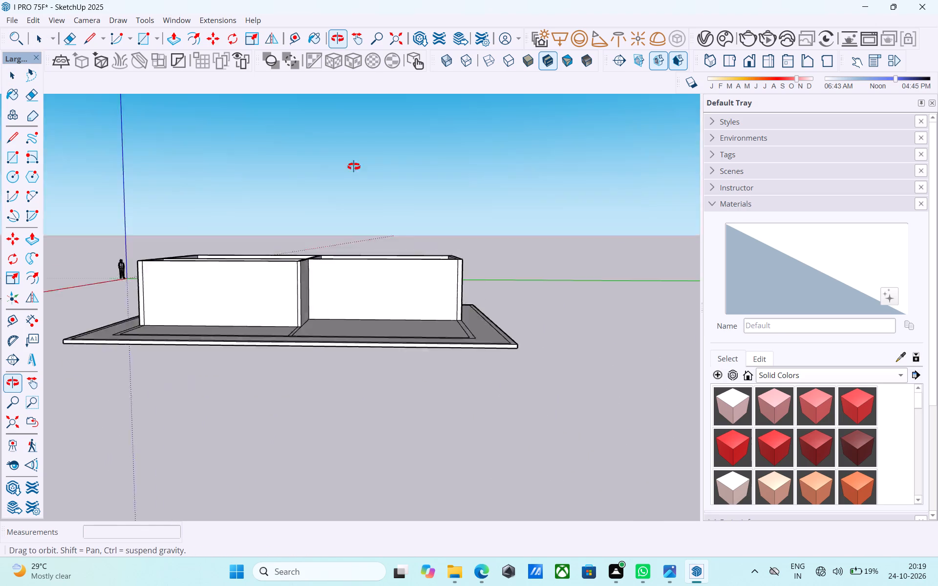
{"action": "middle_click_drag", "start_coordinate": [354, 167], "coordinate": [369, 355], "text": "shift"}
{"action": "key", "text": "ctrl+s"}
Draw a 24' 6" by 19' 6" rectangle over the corner room's opening at wall-top level, ending at the central crossing.
{"action": "scroll", "coordinate": [372, 346], "scroll_direction": "down", "scroll_amount": 6}
{"action": "middle_click_drag", "start_coordinate": [346, 329], "coordinate": [240, 334]}
{"action": "scroll", "coordinate": [405, 306], "scroll_direction": "down", "scroll_amount": 2}
{"action": "middle_click_drag", "start_coordinate": [385, 308], "coordinate": [418, 412]}
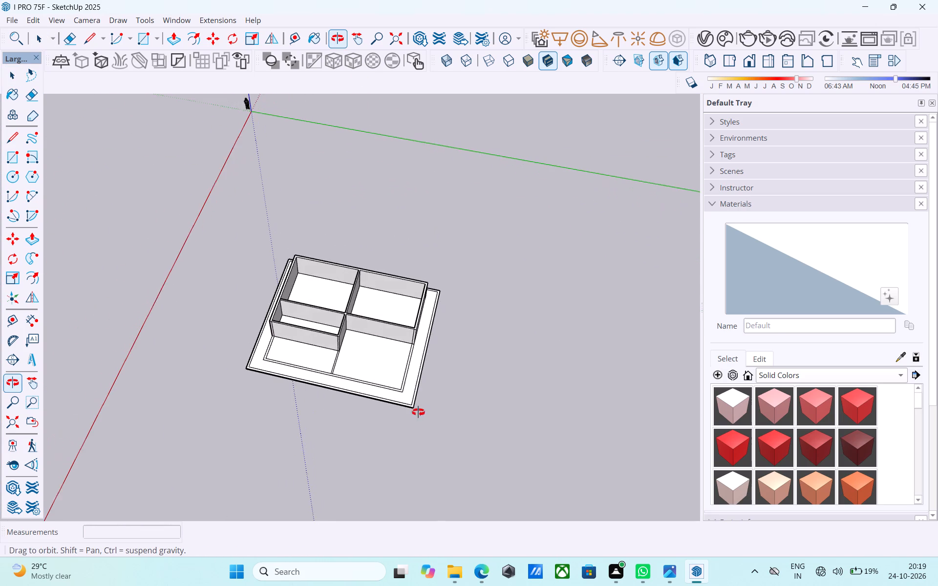
{"action": "middle_click_drag", "start_coordinate": [418, 412], "coordinate": [420, 412]}
{"action": "key", "text": "r"}
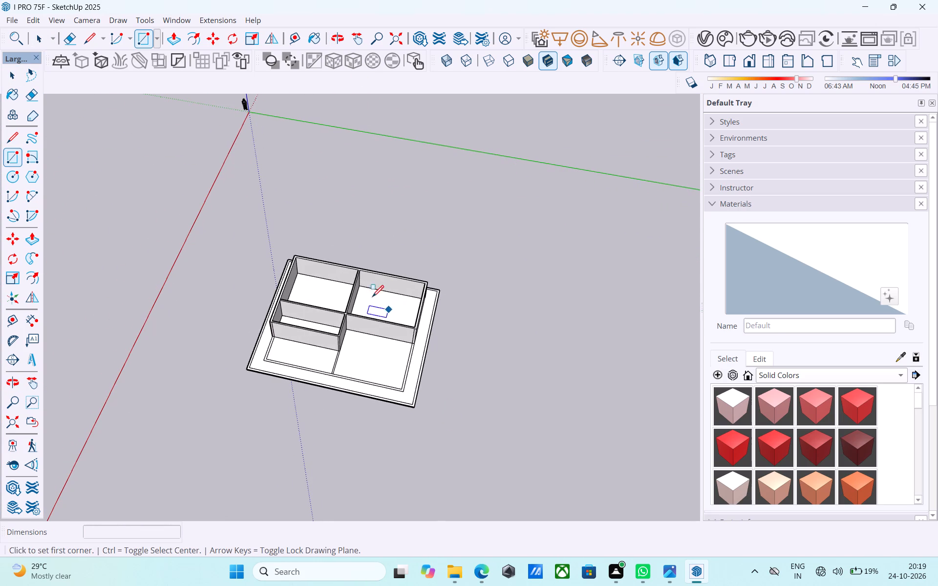
{"action": "scroll", "coordinate": [351, 293], "scroll_direction": "up", "scroll_amount": 1}
{"action": "scroll", "coordinate": [281, 278], "scroll_direction": "up", "scroll_amount": 13}
{"action": "left_click", "coordinate": [307, 231]}
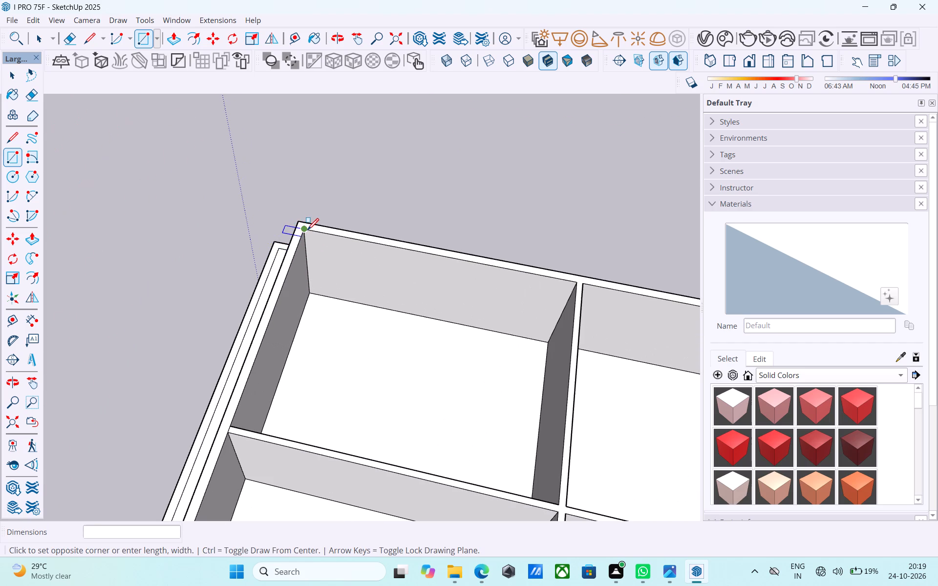
{"action": "scroll", "coordinate": [305, 231], "scroll_direction": "down", "scroll_amount": 5}
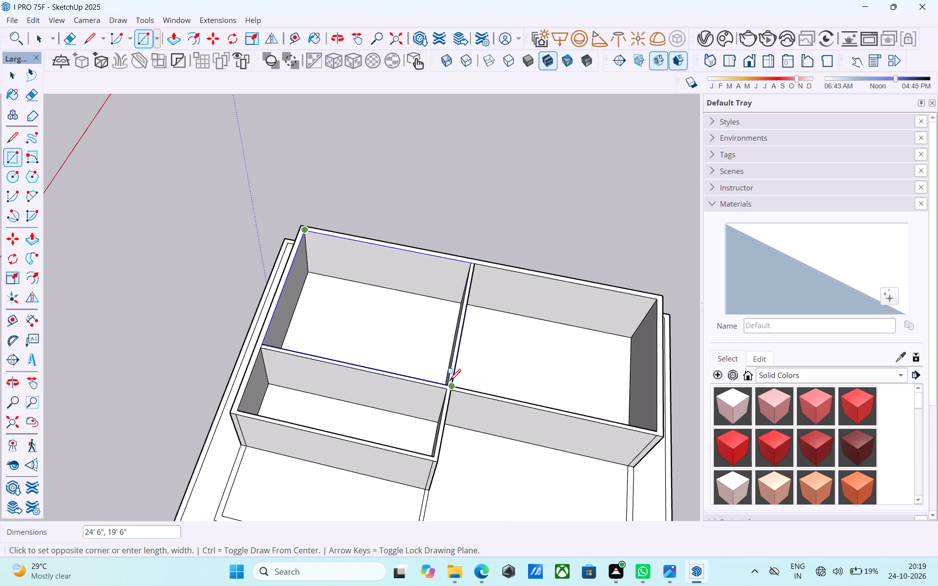
{"action": "left_click", "coordinate": [449, 382]}
Reverse the new rectangular face covering the corner room.
{"action": "middle_click_drag", "start_coordinate": [448, 381], "coordinate": [229, 216]}
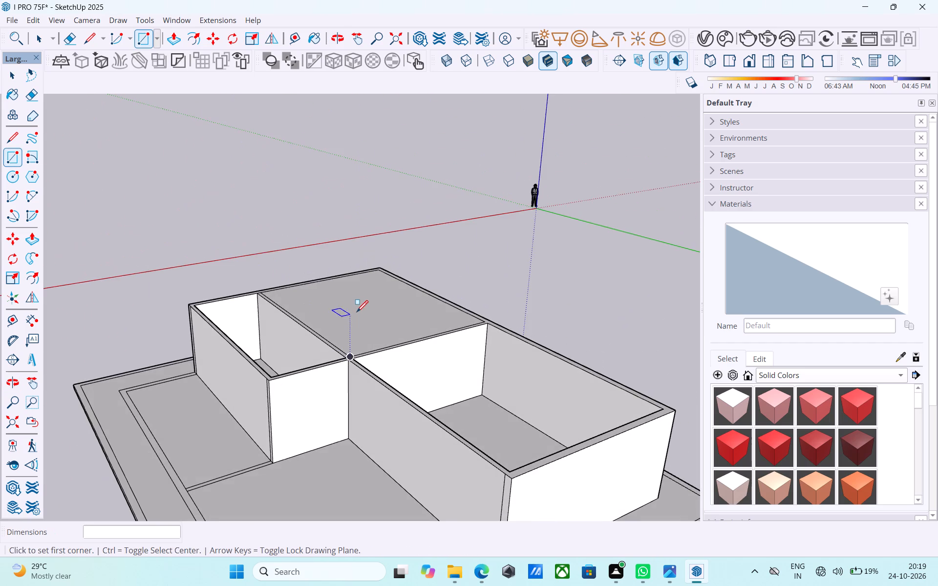
{"action": "middle_click_drag", "start_coordinate": [348, 314], "coordinate": [361, 363]}
{"action": "scroll", "coordinate": [362, 345], "scroll_direction": "up", "scroll_amount": 5}
{"action": "key", "text": "space"}
{"action": "scroll", "coordinate": [365, 331], "scroll_direction": "up", "scroll_amount": 3}
{"action": "middle_click_drag", "start_coordinate": [365, 331], "coordinate": [360, 329]}
{"action": "left_click", "coordinate": [360, 329]}
{"action": "right_click", "coordinate": [360, 329]}
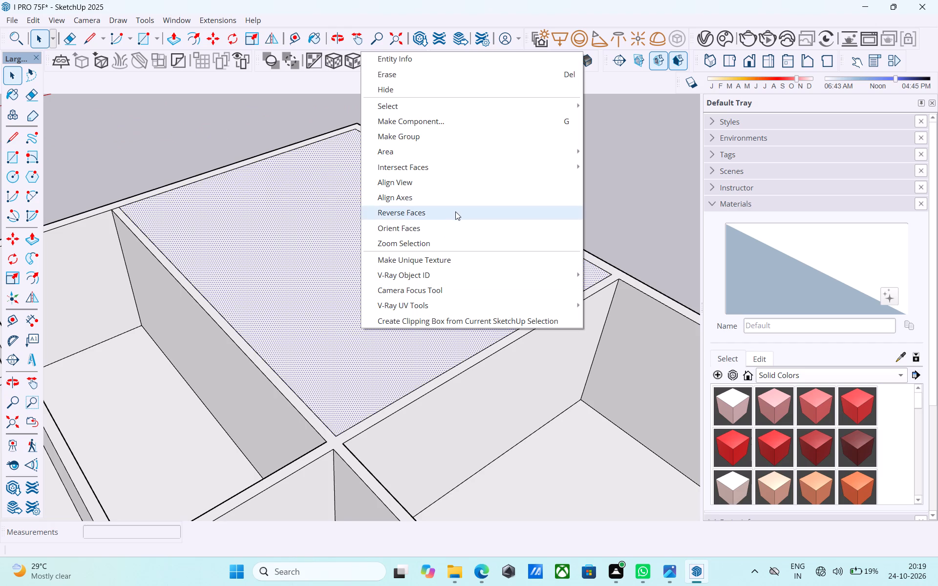
{"action": "left_click", "coordinate": [455, 211]}
Draw a 6" vertical line up from the covering face's corner where the two outer walls meet.
{"action": "scroll", "coordinate": [448, 223], "scroll_direction": "down", "scroll_amount": 4}
{"action": "middle_click_drag", "start_coordinate": [447, 227], "coordinate": [153, 238]}
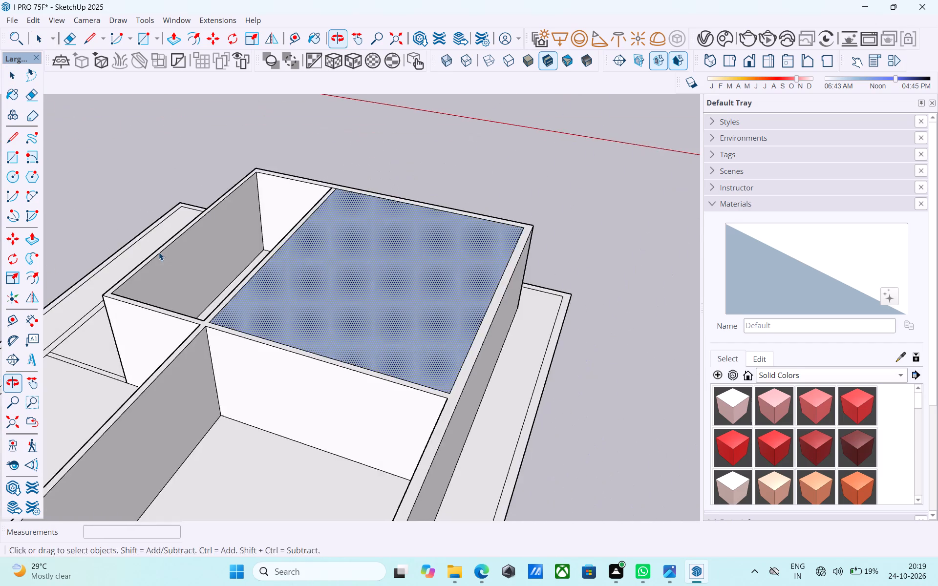
{"action": "middle_click_drag", "start_coordinate": [656, 267], "coordinate": [538, 292]}
{"action": "middle_click_drag", "start_coordinate": [490, 271], "coordinate": [477, 253]}
{"action": "key", "text": "l"}
{"action": "scroll", "coordinate": [478, 265], "scroll_direction": "up", "scroll_amount": 5}
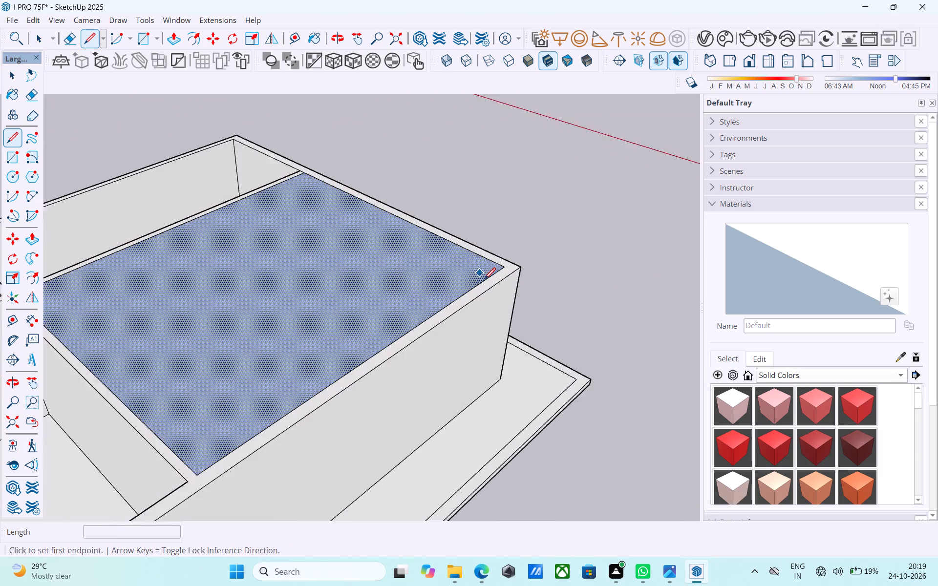
{"action": "left_click", "coordinate": [509, 266]}
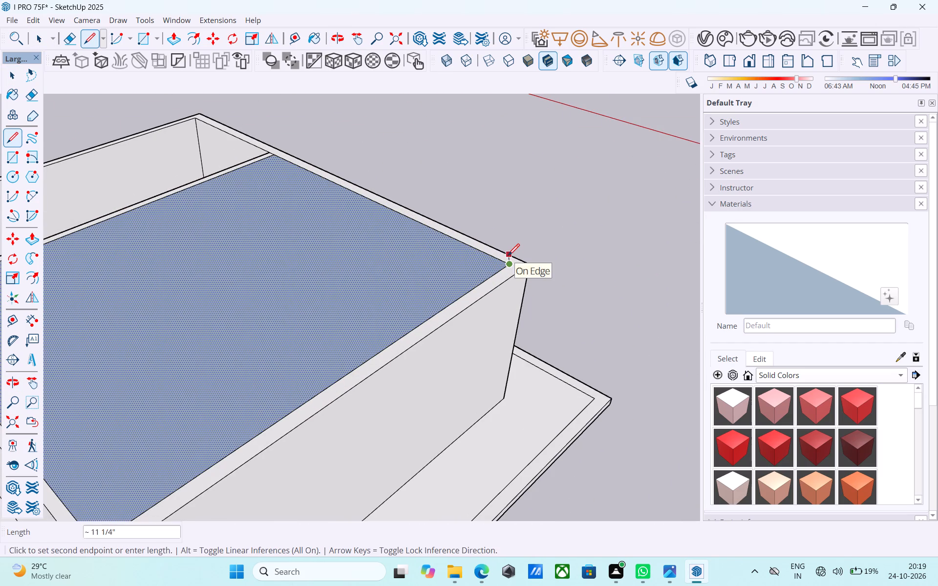
{"action": "middle_click_drag", "start_coordinate": [508, 256], "coordinate": [532, 318]}
{"action": "scroll", "coordinate": [534, 310], "scroll_direction": "up", "scroll_amount": 5}
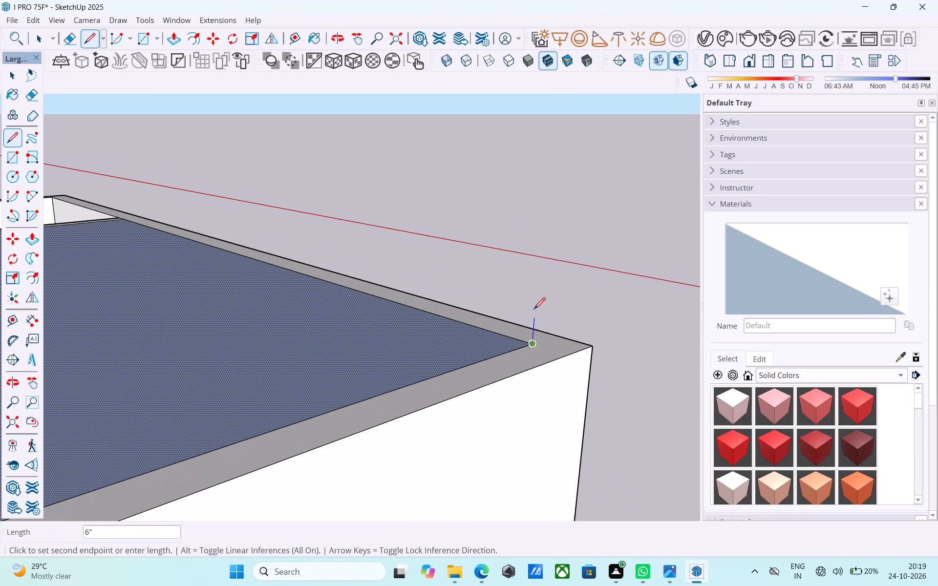
{"action": "type", "text": "6\""}
{"action": "key", "text": "Return"}
Draw a 6" vertical line up from the covering face's opposite corner at the central partition crossing.
{"action": "scroll", "coordinate": [566, 287], "scroll_direction": "down", "scroll_amount": 13}
{"action": "middle_click_drag", "start_coordinate": [308, 297], "coordinate": [318, 390], "text": "shift"}
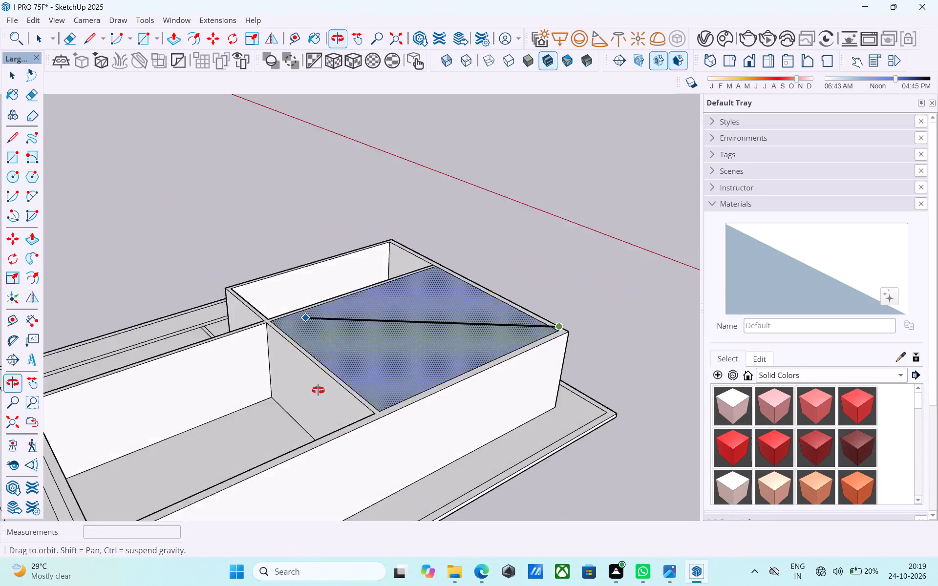
{"action": "middle_click_drag", "start_coordinate": [318, 390], "coordinate": [566, 446], "text": "shift"}
{"action": "middle_click_drag", "start_coordinate": [438, 415], "coordinate": [586, 399], "text": "shift"}
{"action": "scroll", "coordinate": [448, 350], "scroll_direction": "up", "scroll_amount": 5}
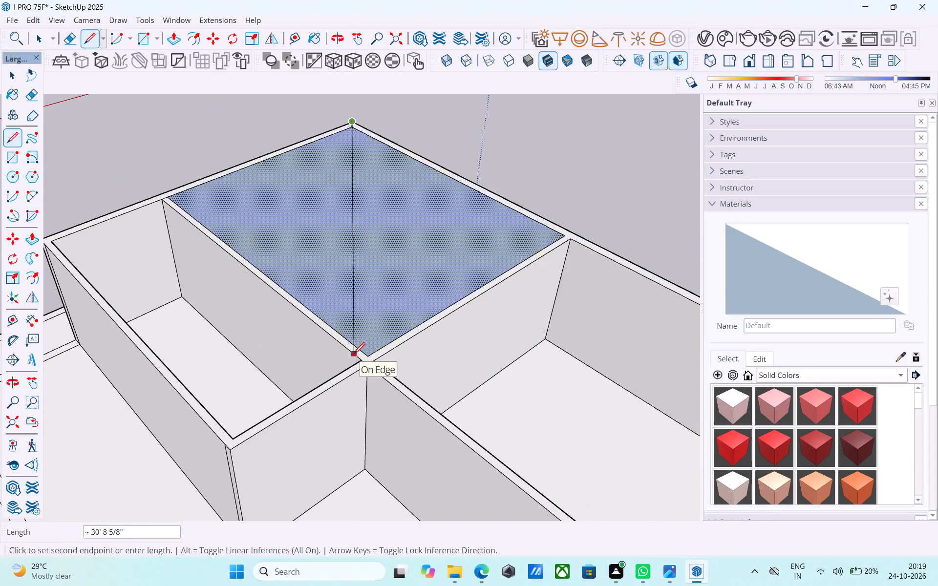
{"action": "scroll", "coordinate": [354, 355], "scroll_direction": "up", "scroll_amount": 5}
{"action": "key", "text": "l"}
{"action": "left_click", "coordinate": [375, 352]}
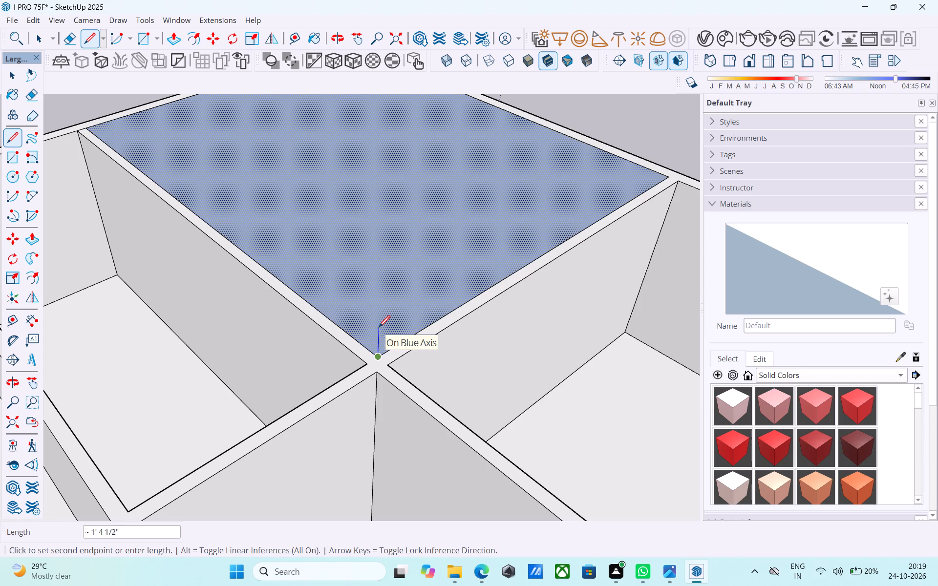
{"action": "type", "text": "6\""}
{"action": "key", "text": "Return"}
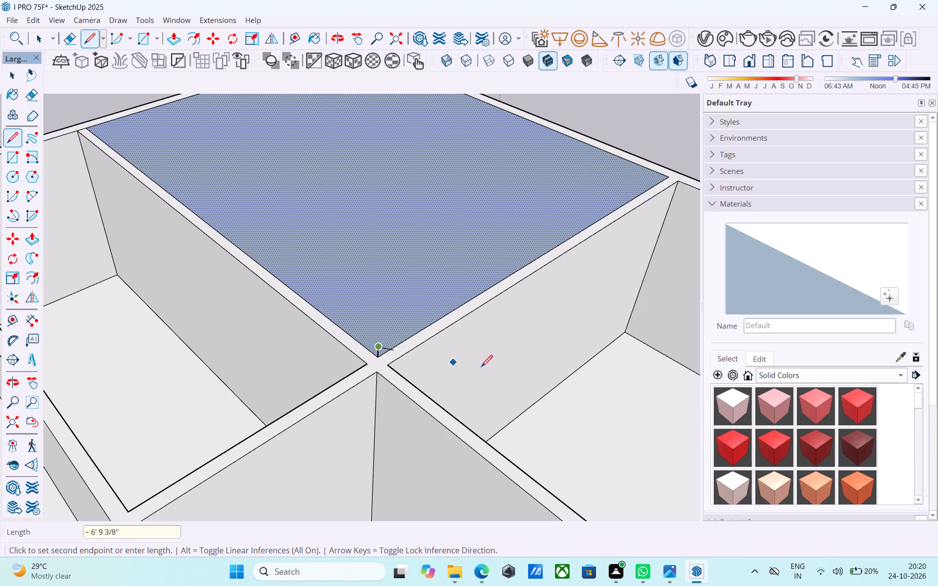
Draw a raised rectangle above the corner room between the tops of the two 6" vertical lines.
{"action": "scroll", "coordinate": [502, 331], "scroll_direction": "down", "scroll_amount": 5}
{"action": "middle_click_drag", "start_coordinate": [486, 321], "coordinate": [536, 340], "text": "shift"}
{"action": "key", "text": "r"}
{"action": "scroll", "coordinate": [338, 199], "scroll_direction": "up", "scroll_amount": 9}
{"action": "scroll", "coordinate": [187, 235], "scroll_direction": "down", "scroll_amount": 4}
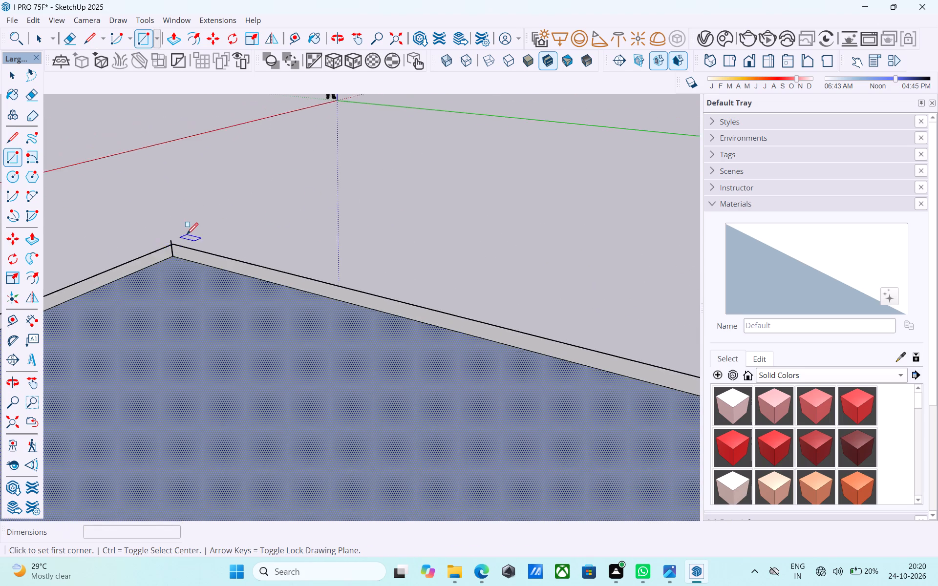
{"action": "scroll", "coordinate": [187, 235], "scroll_direction": "down", "scroll_amount": 1}
{"action": "scroll", "coordinate": [155, 257], "scroll_direction": "up", "scroll_amount": 4}
{"action": "left_click", "coordinate": [182, 232]}
{"action": "scroll", "coordinate": [178, 212], "scroll_direction": "down", "scroll_amount": 12}
{"action": "scroll", "coordinate": [203, 266], "scroll_direction": "up", "scroll_amount": 12}
{"action": "left_click", "coordinate": [224, 276]}
Draw a vertical edge joining the two rectangles where the narrow room's partition meets the outer wall, closing that side face.
{"action": "scroll", "coordinate": [224, 276], "scroll_direction": "down", "scroll_amount": 10}
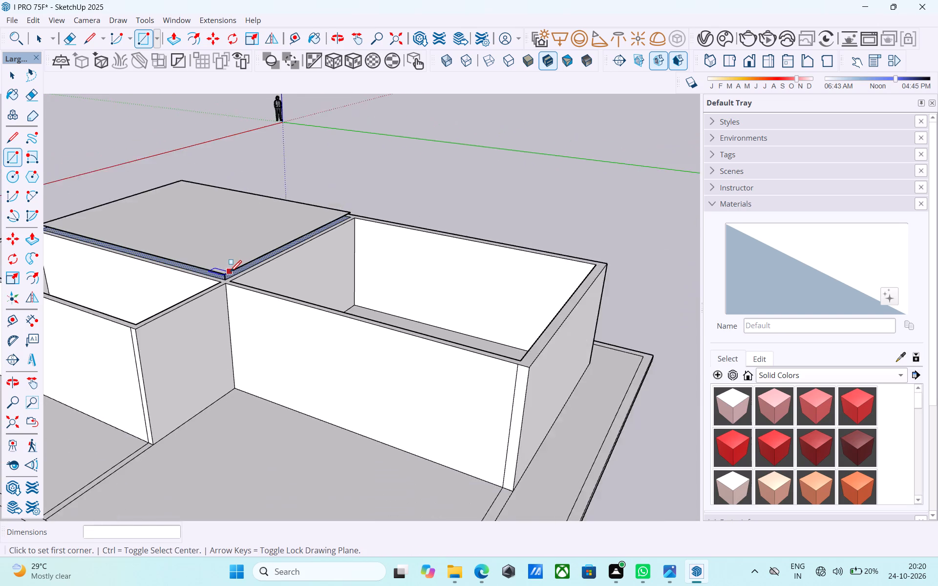
{"action": "middle_click_drag", "start_coordinate": [229, 273], "coordinate": [492, 309]}
{"action": "scroll", "coordinate": [227, 278], "scroll_direction": "up", "scroll_amount": 5}
{"action": "scroll", "coordinate": [178, 279], "scroll_direction": "up", "scroll_amount": 5}
{"action": "key", "text": "l"}
{"action": "scroll", "coordinate": [179, 277], "scroll_direction": "up", "scroll_amount": 2}
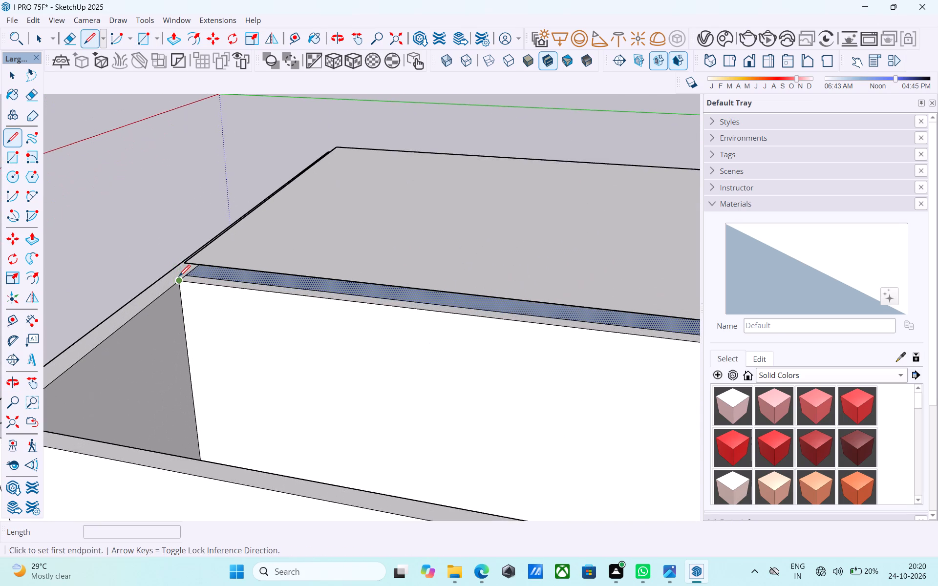
{"action": "scroll", "coordinate": [179, 277], "scroll_direction": "up", "scroll_amount": 1}
{"action": "left_click", "coordinate": [188, 272]}
{"action": "left_click", "coordinate": [188, 258]}
{"action": "scroll", "coordinate": [188, 258], "scroll_direction": "down", "scroll_amount": 12}
{"action": "middle_click_drag", "start_coordinate": [344, 292], "coordinate": [178, 273]}
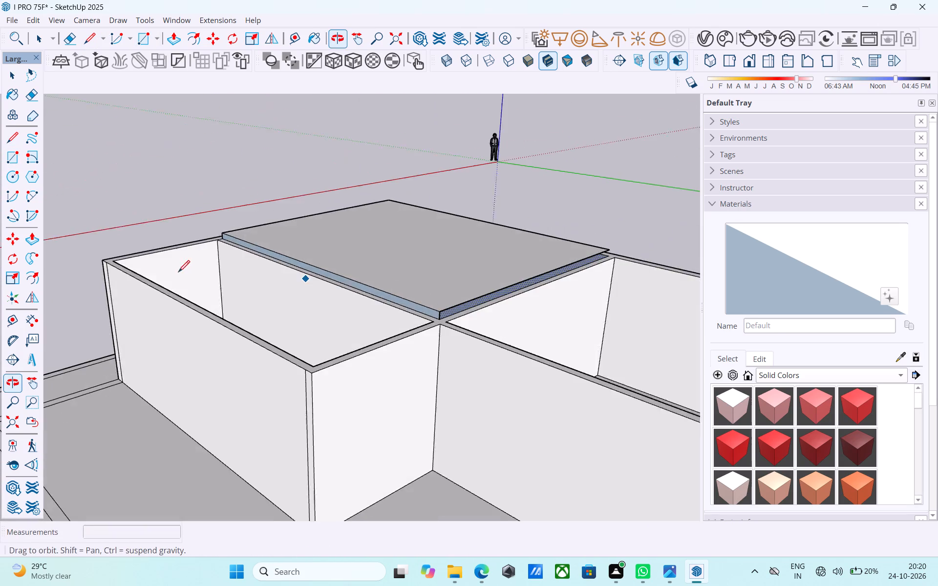
Draw a vertical edge joining the two rectangles where the large room's partition meets the outer wall, closing the remaining side faces.
{"action": "middle_click_drag", "start_coordinate": [178, 273], "coordinate": [178, 272]}
{"action": "scroll", "coordinate": [380, 272], "scroll_direction": "down", "scroll_amount": 1}
{"action": "middle_click_drag", "start_coordinate": [407, 274], "coordinate": [196, 275]}
{"action": "middle_click_drag", "start_coordinate": [501, 316], "coordinate": [213, 340]}
{"action": "scroll", "coordinate": [256, 404], "scroll_direction": "up", "scroll_amount": 8}
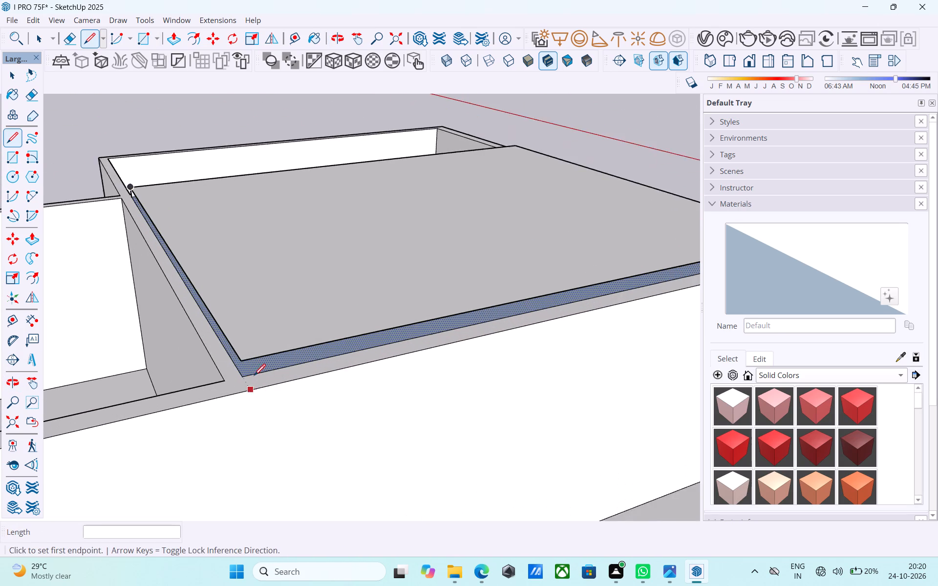
{"action": "scroll", "coordinate": [254, 377], "scroll_direction": "up", "scroll_amount": 2}
{"action": "left_click", "coordinate": [240, 374]}
{"action": "left_click", "coordinate": [233, 356]}
Reverse the raised slab's two side faces that meet at the corner between the large room's partition and the outer wall.
{"action": "scroll", "coordinate": [234, 353], "scroll_direction": "down", "scroll_amount": 4}
{"action": "middle_click_drag", "start_coordinate": [235, 354], "coordinate": [295, 308]}
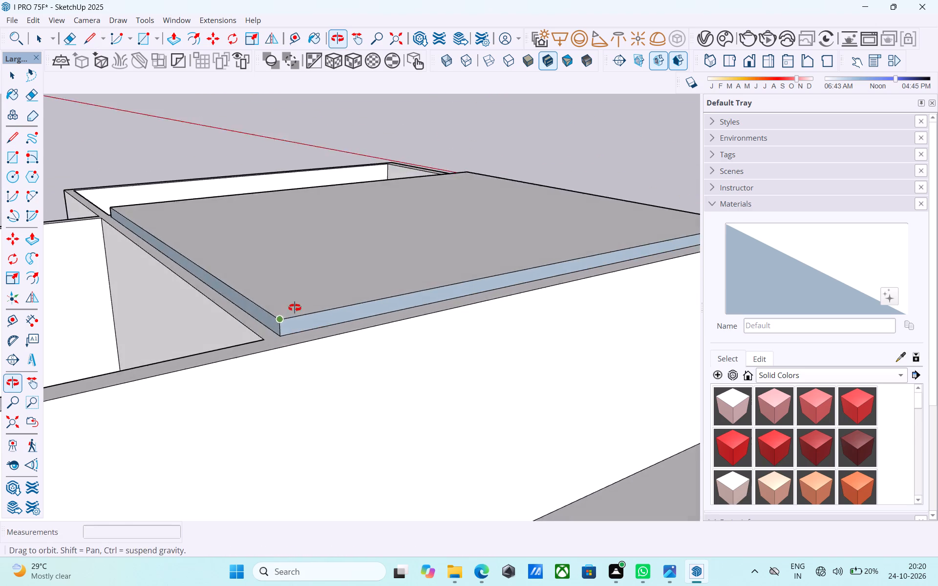
{"action": "middle_click_drag", "start_coordinate": [295, 308], "coordinate": [295, 308]}
{"action": "scroll", "coordinate": [297, 310], "scroll_direction": "up", "scroll_amount": 4}
{"action": "key", "text": "space"}
{"action": "left_click", "coordinate": [316, 301]}
{"action": "right_click", "coordinate": [316, 301]}
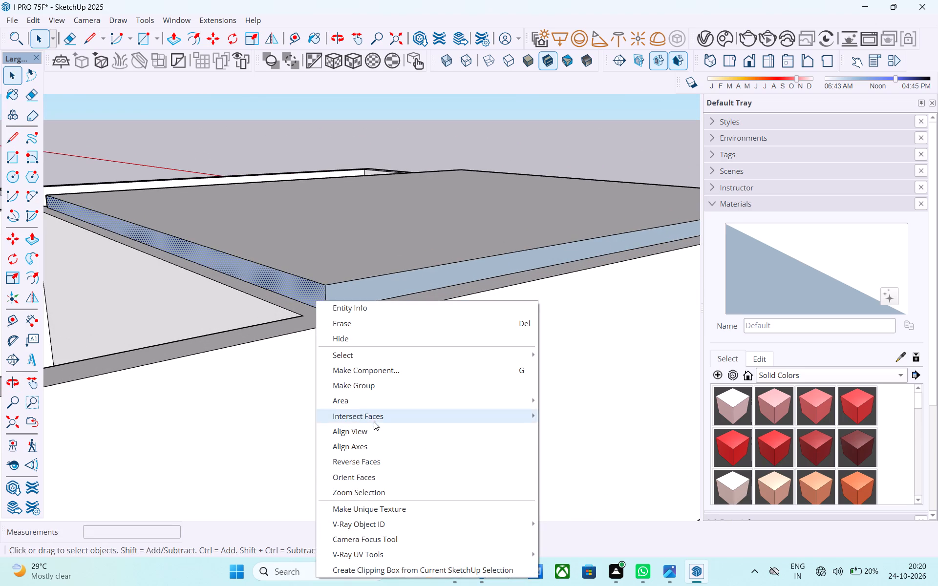
{"action": "left_click", "coordinate": [388, 466]}
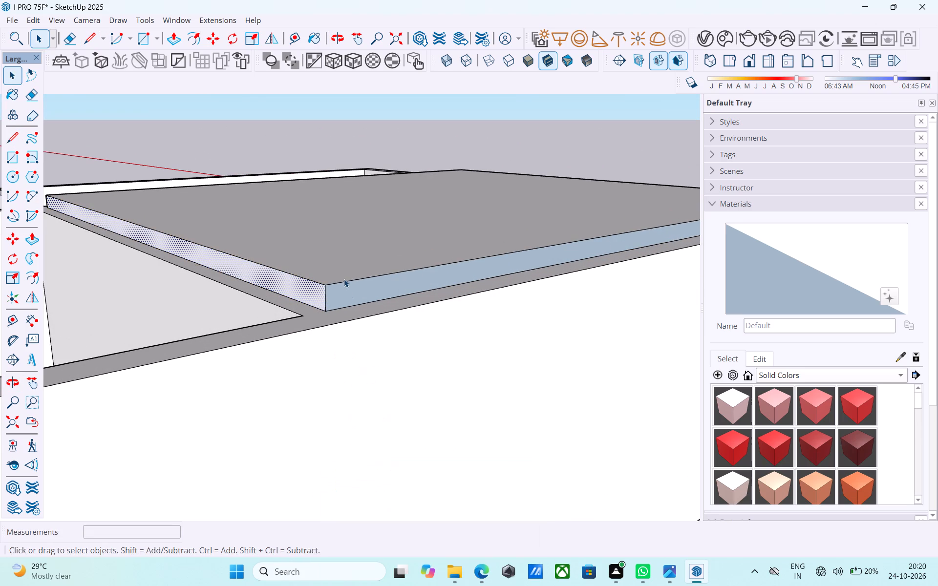
{"action": "left_click", "coordinate": [349, 296]}
{"action": "right_click", "coordinate": [349, 296]}
{"action": "left_click", "coordinate": [392, 459]}
Reverse the raised slab's other two side faces, along the opposite outer wall and the narrow room's partition.
{"action": "scroll", "coordinate": [338, 406], "scroll_direction": "down", "scroll_amount": 9}
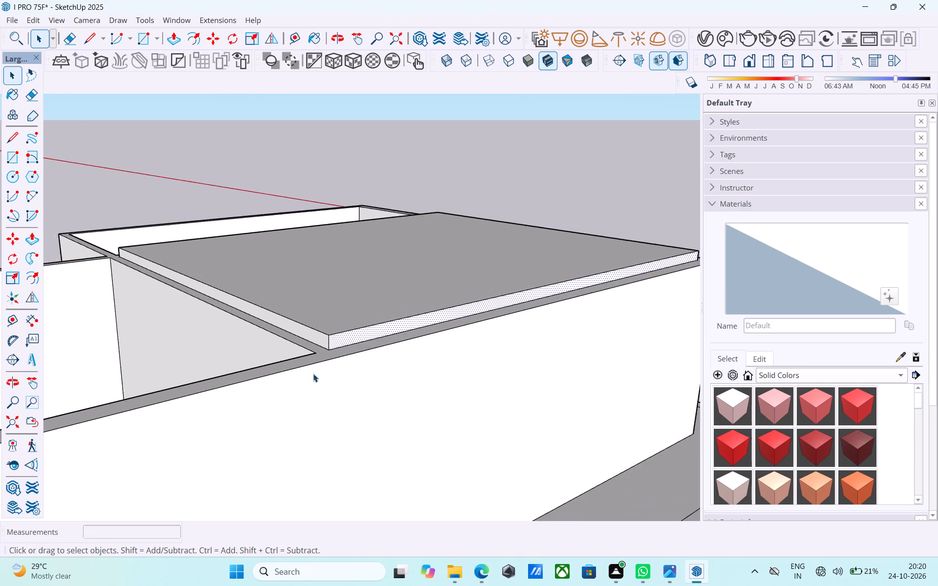
{"action": "scroll", "coordinate": [313, 374], "scroll_direction": "down", "scroll_amount": 3}
{"action": "middle_click_drag", "start_coordinate": [425, 351], "coordinate": [171, 321]}
{"action": "middle_click_drag", "start_coordinate": [490, 328], "coordinate": [192, 356]}
{"action": "scroll", "coordinate": [324, 251], "scroll_direction": "up", "scroll_amount": 6}
{"action": "middle_click_drag", "start_coordinate": [378, 306], "coordinate": [291, 323]}
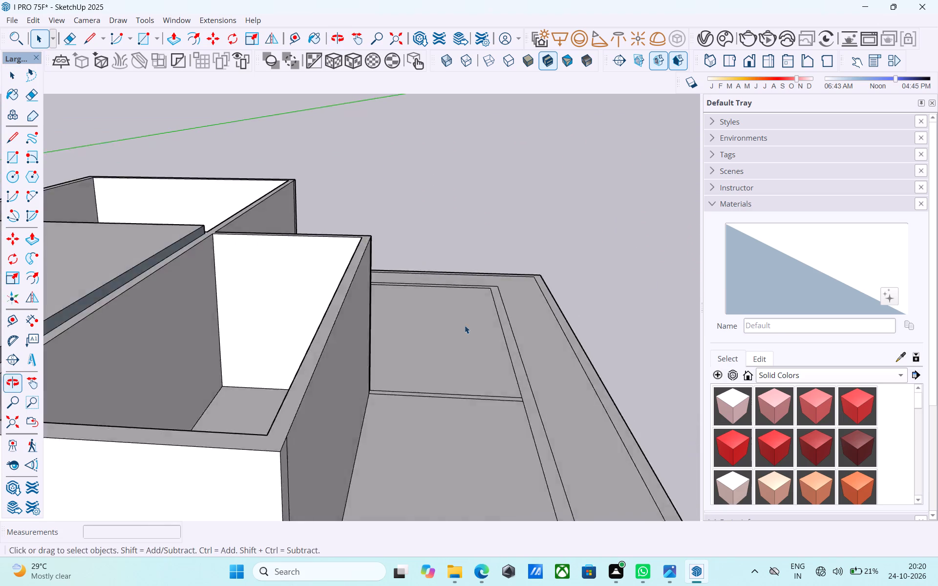
{"action": "scroll", "coordinate": [660, 278], "scroll_direction": "down", "scroll_amount": 6}
{"action": "middle_click_drag", "start_coordinate": [513, 310], "coordinate": [434, 308]}
{"action": "scroll", "coordinate": [310, 312], "scroll_direction": "up", "scroll_amount": 4}
{"action": "scroll", "coordinate": [541, 261], "scroll_direction": "down", "scroll_amount": 5}
{"action": "scroll", "coordinate": [340, 302], "scroll_direction": "up", "scroll_amount": 8}
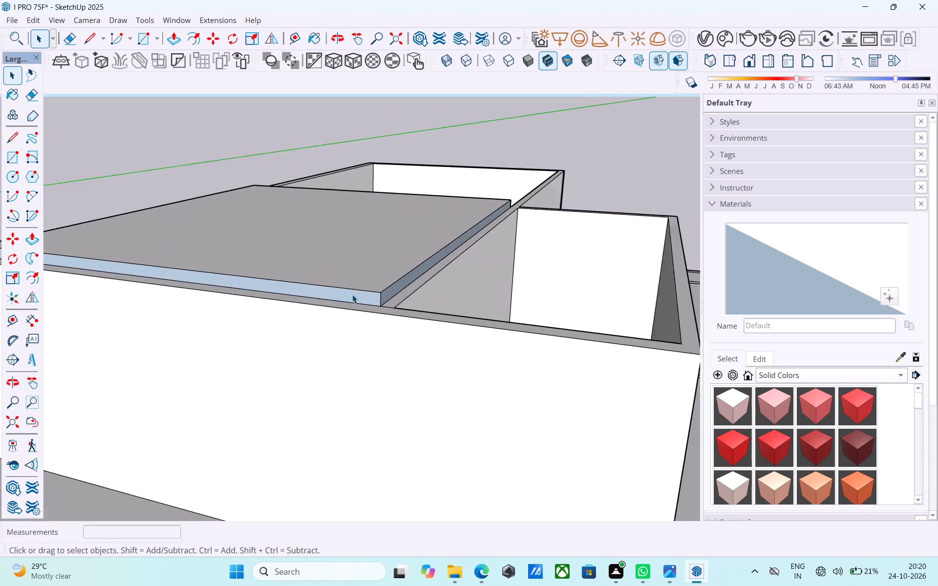
{"action": "scroll", "coordinate": [352, 294], "scroll_direction": "up", "scroll_amount": 2}
{"action": "left_click", "coordinate": [363, 293]}
{"action": "right_click", "coordinate": [364, 293]}
{"action": "left_click", "coordinate": [429, 452]}
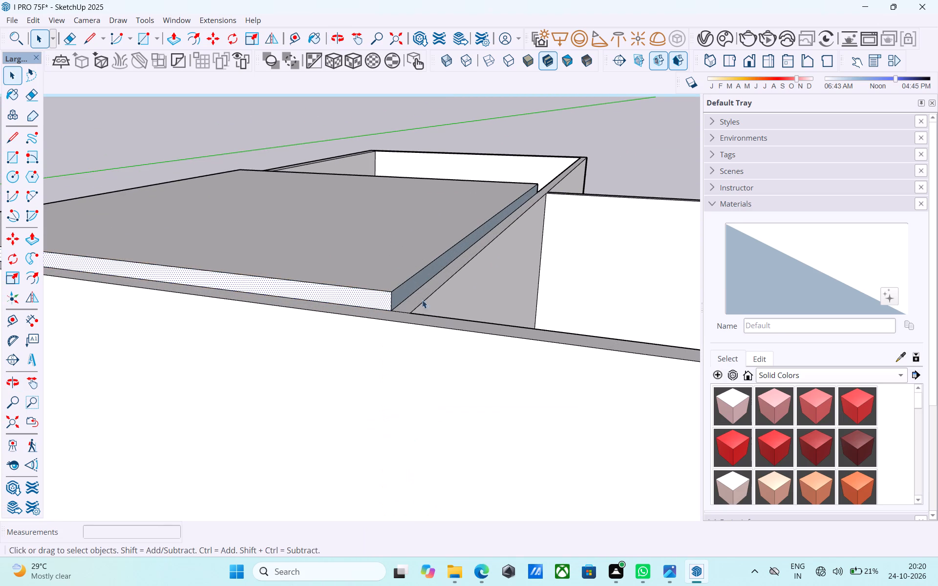
{"action": "left_click", "coordinate": [411, 289]}
{"action": "right_click", "coordinate": [411, 289]}
{"action": "left_click", "coordinate": [447, 443]}
Push/Pull the slab's side face 10' across the narrow room, out to that room's outer wall.
{"action": "scroll", "coordinate": [446, 432], "scroll_direction": "down", "scroll_amount": 2}
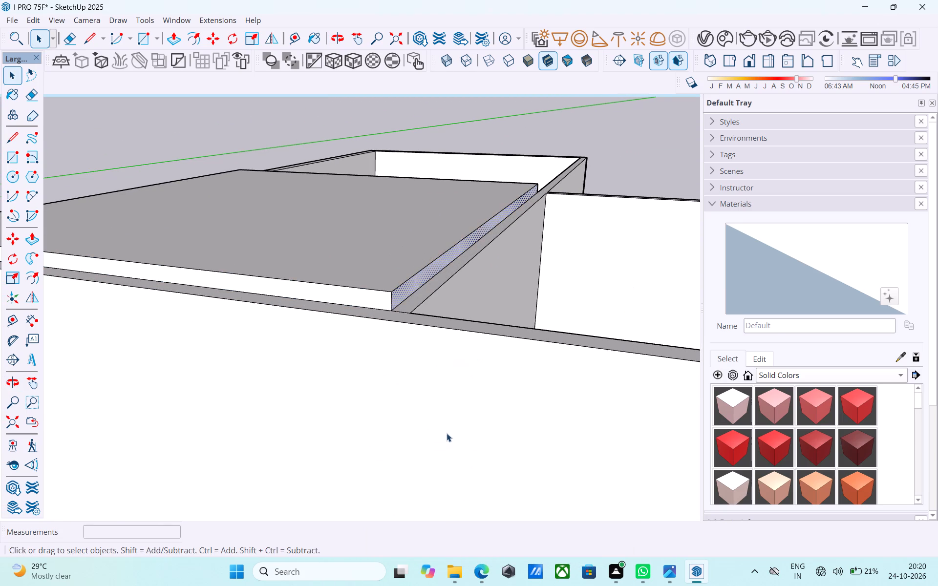
{"action": "scroll", "coordinate": [447, 433], "scroll_direction": "down", "scroll_amount": 10}
{"action": "middle_click_drag", "start_coordinate": [459, 424], "coordinate": [195, 387]}
{"action": "scroll", "coordinate": [266, 345], "scroll_direction": "up", "scroll_amount": 8}
{"action": "left_click", "coordinate": [289, 328]}
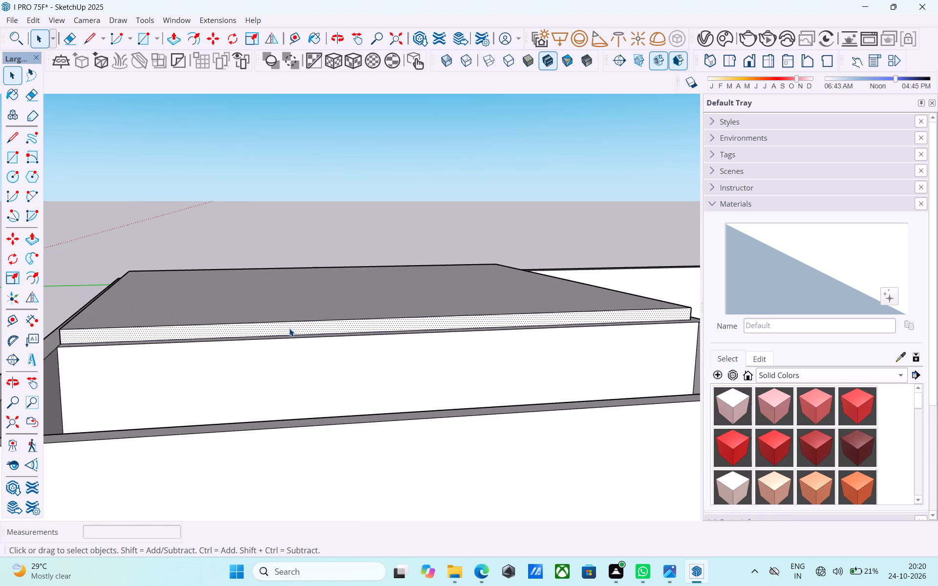
{"action": "key", "text": "p"}
{"action": "left_click", "coordinate": [289, 328]}
{"action": "scroll", "coordinate": [289, 328], "scroll_direction": "down", "scroll_amount": 6}
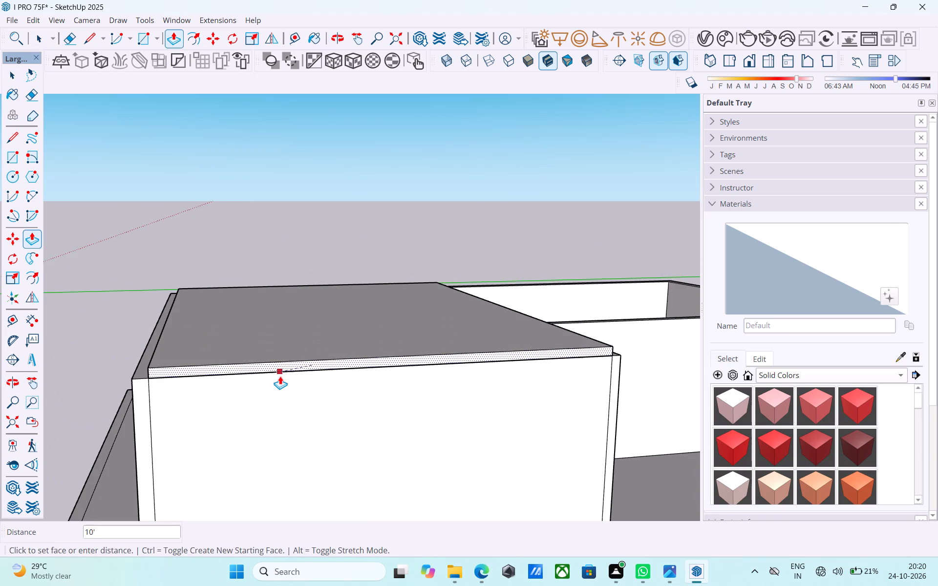
{"action": "left_click", "coordinate": [280, 376]}
Push/Pull the slab's adjacent side face outward to sit flush with the outer wall below it.
{"action": "scroll", "coordinate": [286, 376], "scroll_direction": "down", "scroll_amount": 5}
{"action": "middle_click_drag", "start_coordinate": [299, 374], "coordinate": [534, 425]}
{"action": "scroll", "coordinate": [427, 429], "scroll_direction": "up", "scroll_amount": 10}
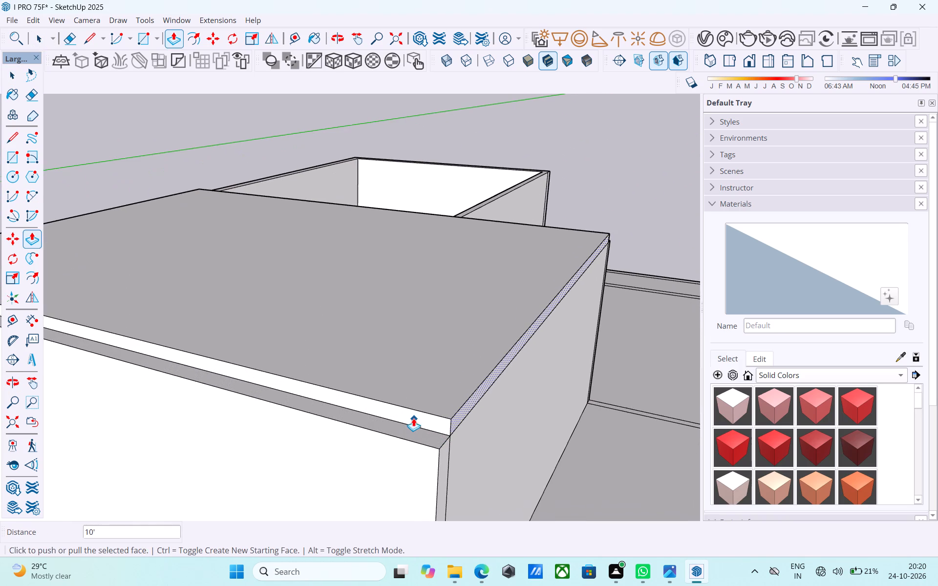
{"action": "key", "text": "space"}
{"action": "left_click", "coordinate": [413, 417]}
{"action": "key", "text": "p"}
{"action": "left_click", "coordinate": [413, 417]}
{"action": "left_click", "coordinate": [403, 450]}
{"action": "key", "text": "space"}
Push/Pull the slab side face opposite the narrow room outward until flush with the outer wall's outside face.
{"action": "scroll", "coordinate": [397, 440], "scroll_direction": "down", "scroll_amount": 7}
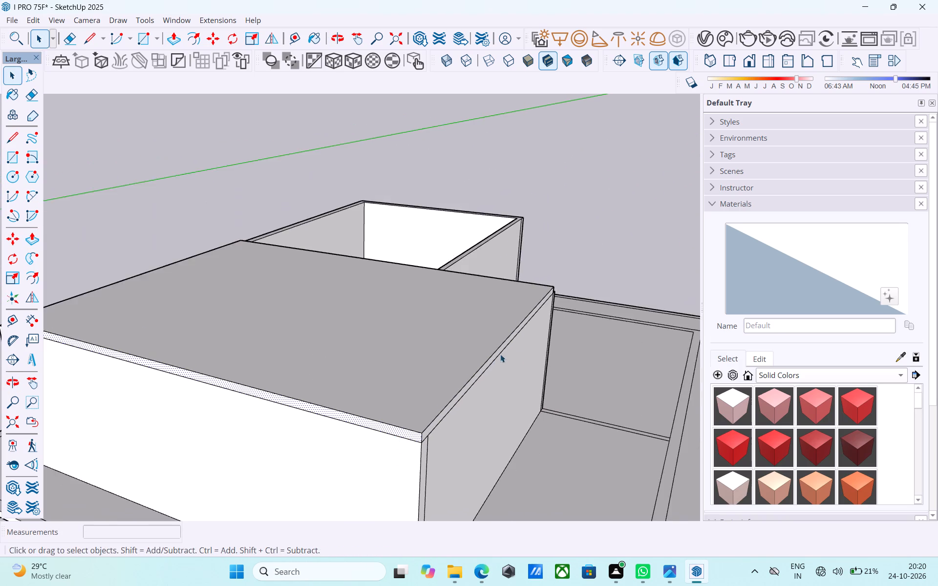
{"action": "scroll", "coordinate": [500, 354], "scroll_direction": "down", "scroll_amount": 5}
{"action": "middle_click_drag", "start_coordinate": [555, 349], "coordinate": [241, 342]}
{"action": "middle_click_drag", "start_coordinate": [460, 290], "coordinate": [194, 314]}
{"action": "middle_click_drag", "start_coordinate": [461, 311], "coordinate": [194, 308]}
{"action": "scroll", "coordinate": [381, 308], "scroll_direction": "up", "scroll_amount": 7}
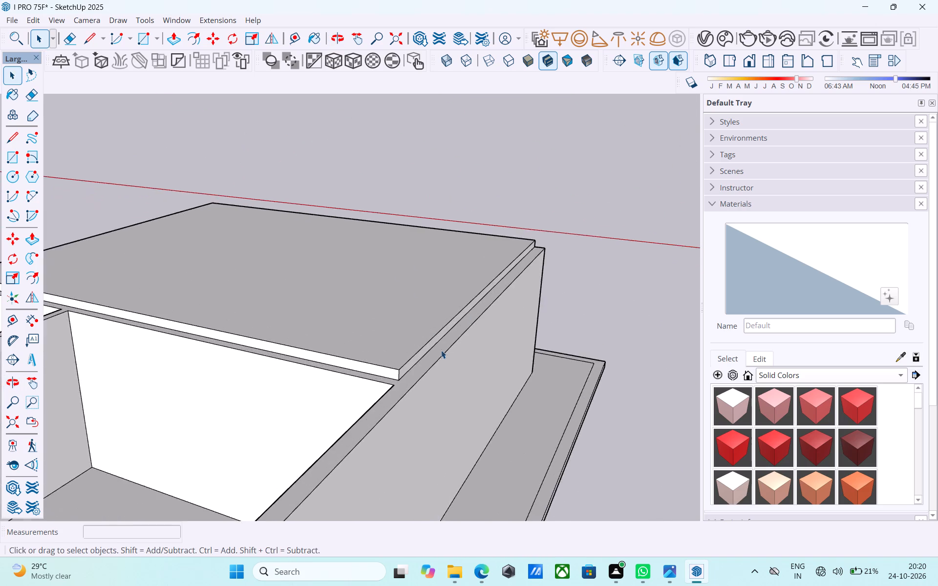
{"action": "scroll", "coordinate": [441, 350], "scroll_direction": "up", "scroll_amount": 8}
{"action": "left_click", "coordinate": [390, 335]}
{"action": "key", "text": "p"}
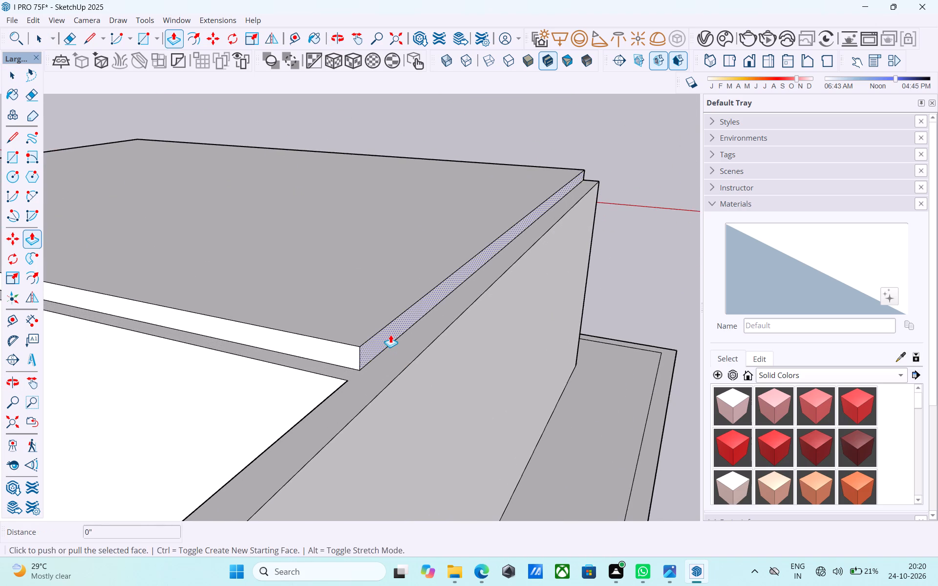
{"action": "left_click", "coordinate": [390, 335]}
{"action": "left_click", "coordinate": [405, 371]}
{"action": "scroll", "coordinate": [536, 302], "scroll_direction": "down", "scroll_amount": 7}
{"action": "key", "text": "space"}
Push/Pull the slab's side face toward the large room until flush with the face of the partition below.
{"action": "left_click", "coordinate": [436, 317]}
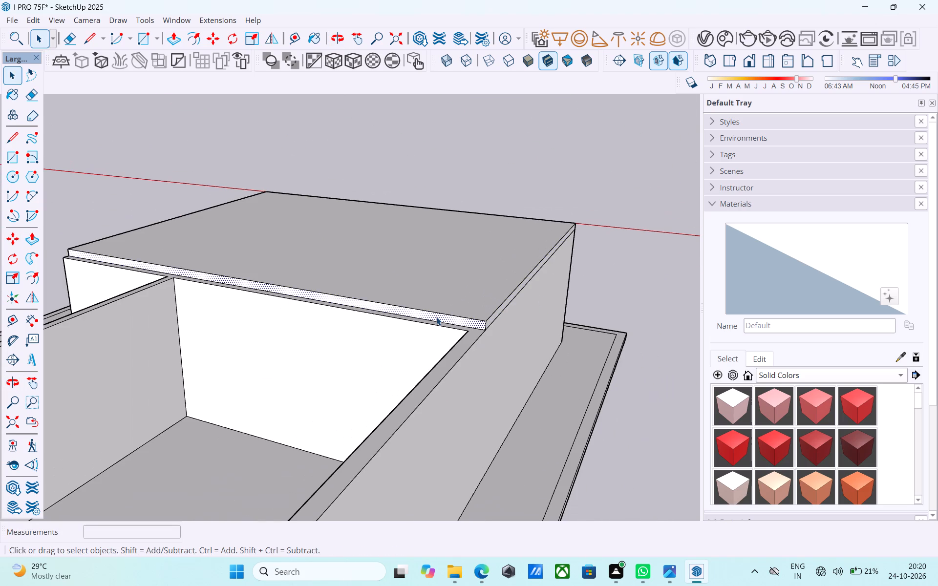
{"action": "scroll", "coordinate": [438, 317], "scroll_direction": "down", "scroll_amount": 7}
{"action": "middle_click_drag", "start_coordinate": [320, 324], "coordinate": [518, 336]}
{"action": "scroll", "coordinate": [344, 304], "scroll_direction": "up", "scroll_amount": 5}
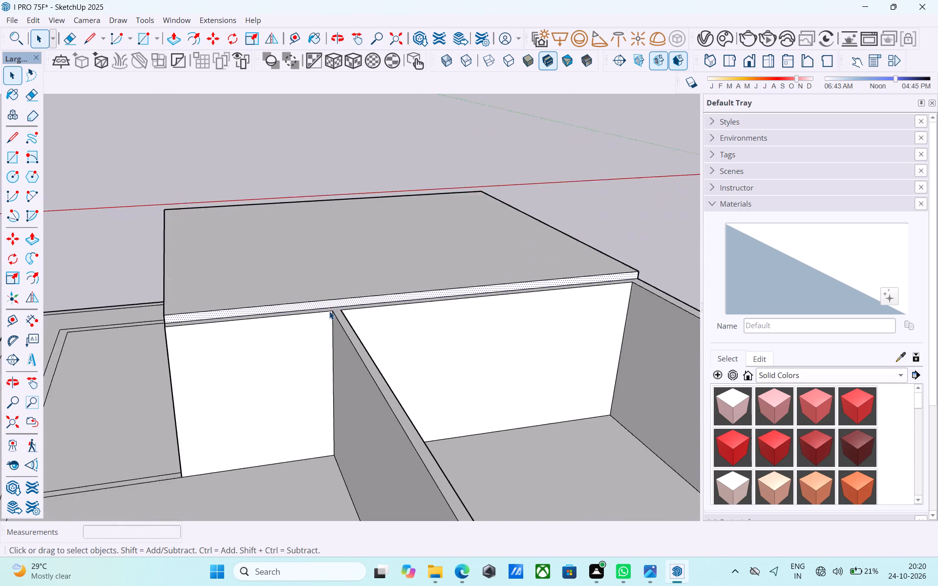
{"action": "scroll", "coordinate": [329, 311], "scroll_direction": "up", "scroll_amount": 7}
{"action": "left_click", "coordinate": [296, 296]}
{"action": "key", "text": "p"}
{"action": "left_click", "coordinate": [296, 296]}
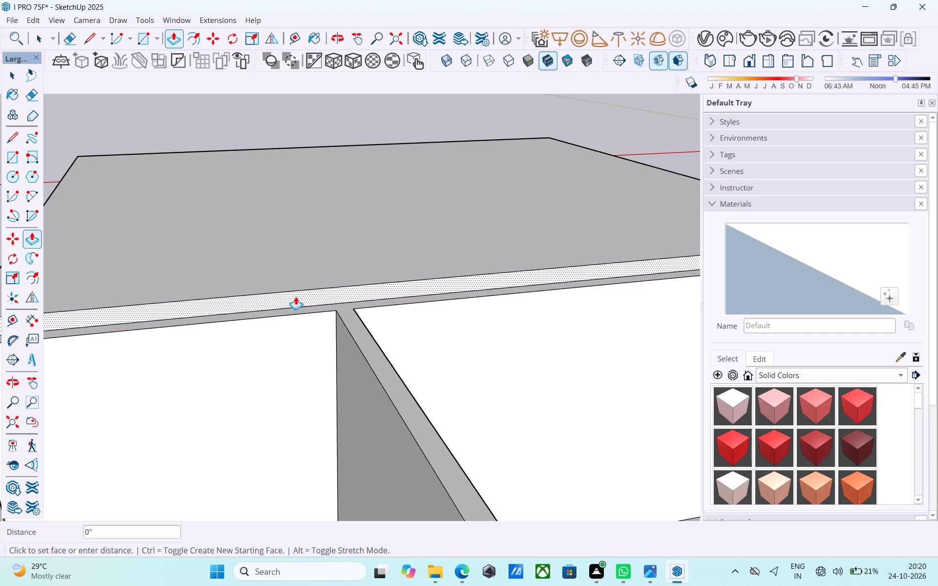
{"action": "left_click", "coordinate": [297, 324]}
{"action": "key", "text": "space"}
Draw a vertical line across the slab's side face at the corner where the large room's side wall meets the partition.
{"action": "key", "text": "l"}
{"action": "left_click", "coordinate": [336, 312]}
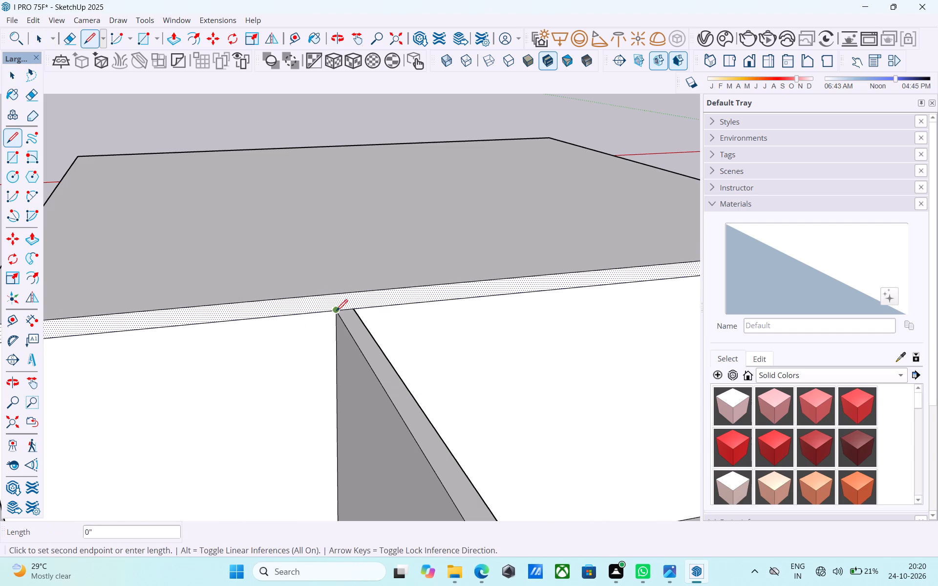
{"action": "left_click", "coordinate": [335, 292]}
{"action": "key", "text": "space"}
Push/Pull the divided slab side face 25' 3" over the large room to its far outer wall.
{"action": "scroll", "coordinate": [333, 287], "scroll_direction": "down", "scroll_amount": 6}
{"action": "scroll", "coordinate": [340, 284], "scroll_direction": "up", "scroll_amount": 4}
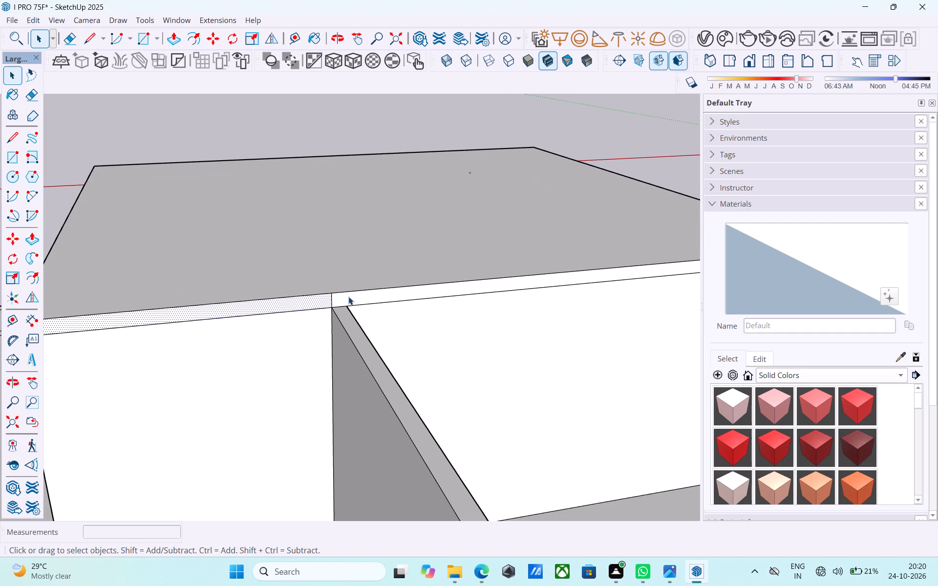
{"action": "left_click", "coordinate": [348, 296]}
{"action": "key", "text": "p"}
{"action": "left_click", "coordinate": [348, 296]}
{"action": "scroll", "coordinate": [348, 296], "scroll_direction": "down", "scroll_amount": 16}
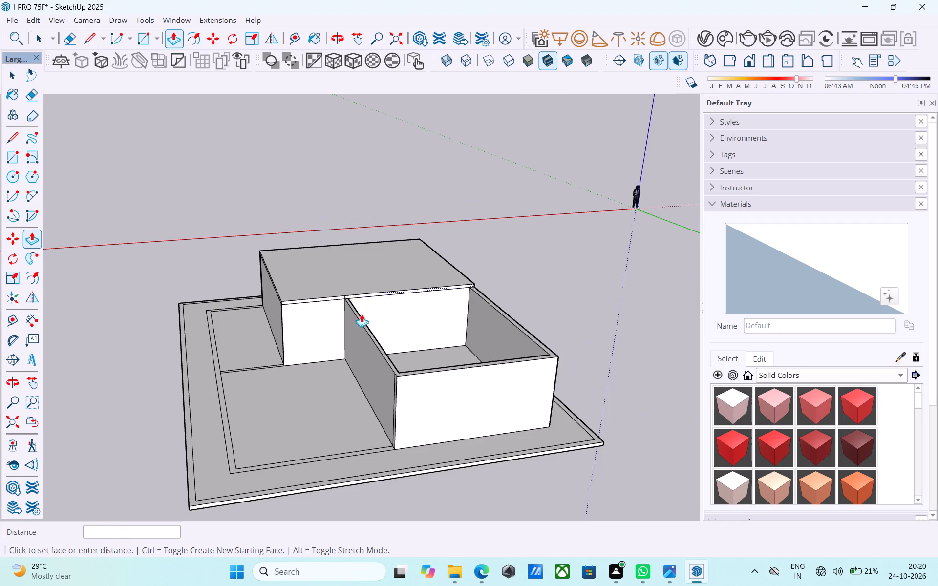
{"action": "left_click", "coordinate": [419, 375]}
Erase the leftover vertical seam lines beside the corners of the building's exterior walls.
{"action": "scroll", "coordinate": [414, 374], "scroll_direction": "up", "scroll_amount": 6}
{"action": "middle_click_drag", "start_coordinate": [397, 346], "coordinate": [483, 305]}
{"action": "scroll", "coordinate": [495, 280], "scroll_direction": "down", "scroll_amount": 5}
{"action": "middle_click_drag", "start_coordinate": [479, 308], "coordinate": [630, 278]}
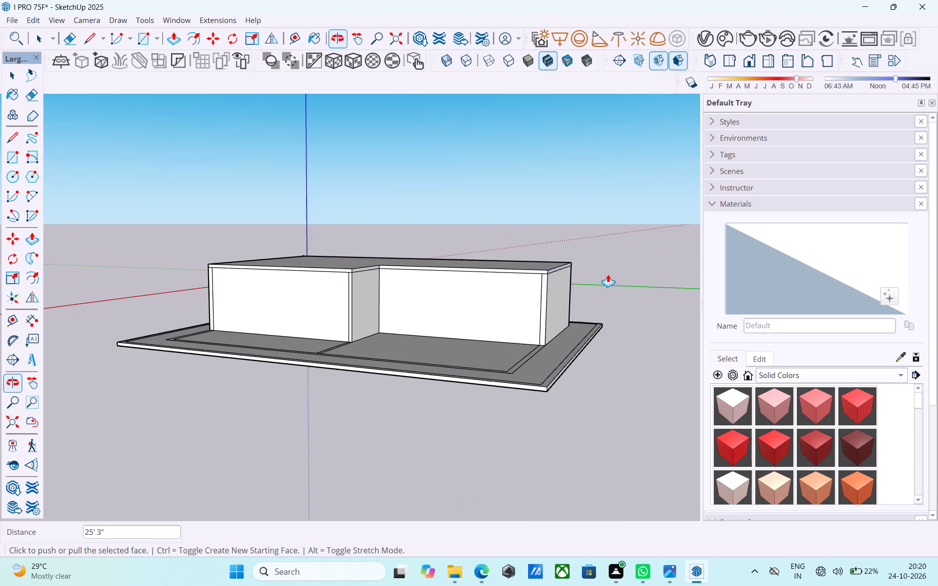
{"action": "scroll", "coordinate": [548, 275], "scroll_direction": "up", "scroll_amount": 5}
{"action": "key", "text": "e"}
{"action": "scroll", "coordinate": [541, 284], "scroll_direction": "up", "scroll_amount": 5}
{"action": "left_click_drag", "start_coordinate": [540, 286], "coordinate": [529, 283]}
{"action": "scroll", "coordinate": [535, 277], "scroll_direction": "down", "scroll_amount": 7}
{"action": "middle_click_drag", "start_coordinate": [401, 285], "coordinate": [552, 291], "text": "shift"}
{"action": "scroll", "coordinate": [450, 294], "scroll_direction": "up", "scroll_amount": 10}
{"action": "left_click", "coordinate": [405, 292]}
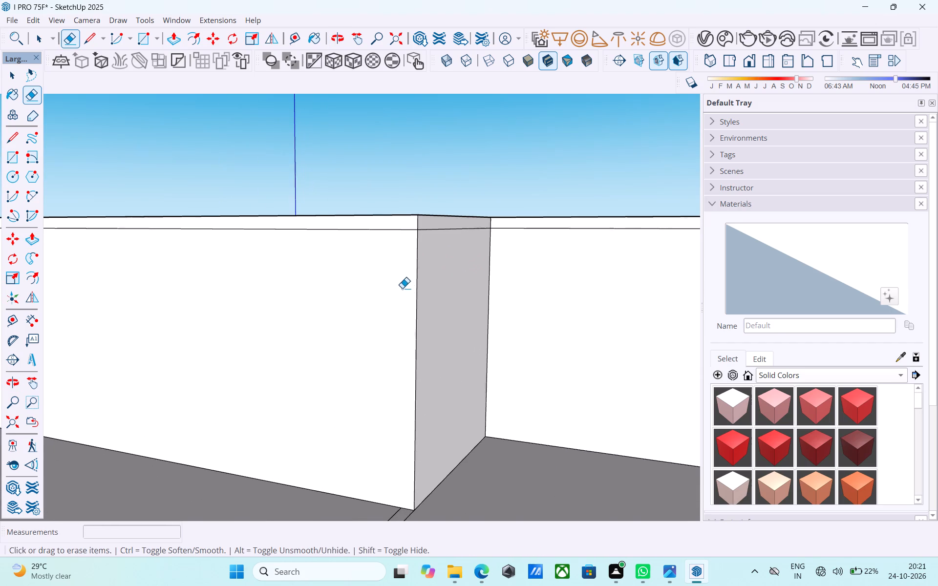
{"action": "scroll", "coordinate": [402, 287], "scroll_direction": "down", "scroll_amount": 5}
{"action": "middle_click_drag", "start_coordinate": [403, 289], "coordinate": [649, 339], "text": "shift"}
{"action": "middle_click_drag", "start_coordinate": [314, 322], "coordinate": [564, 311]}
{"action": "scroll", "coordinate": [394, 324], "scroll_direction": "up", "scroll_amount": 4}
{"action": "scroll", "coordinate": [333, 304], "scroll_direction": "up", "scroll_amount": 1}
{"action": "left_click", "coordinate": [332, 303]}
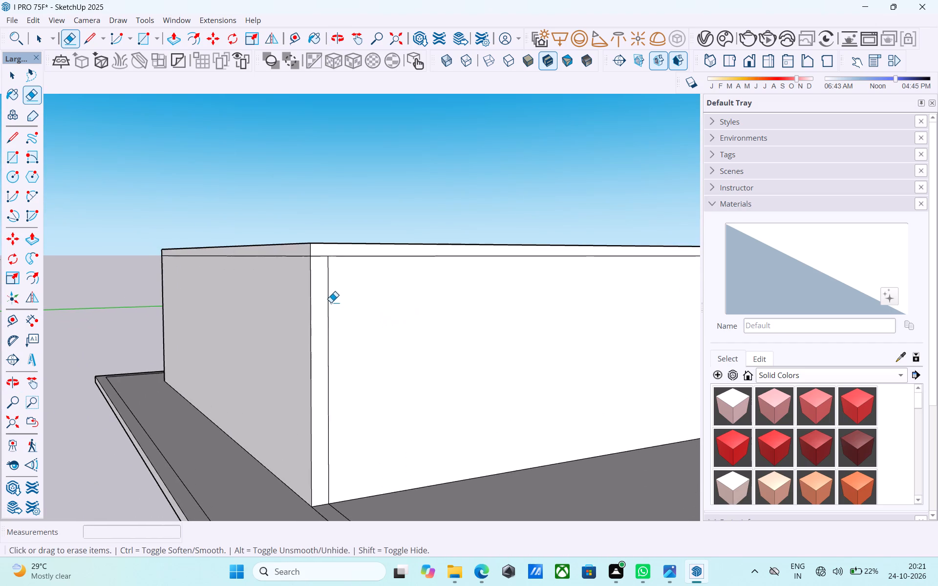
Examine the building's exterior walls and L-shaped roof slab from all sides and from above.
{"action": "scroll", "coordinate": [326, 296], "scroll_direction": "down", "scroll_amount": 8}
{"action": "middle_click_drag", "start_coordinate": [235, 266], "coordinate": [717, 287]}
{"action": "middle_click_drag", "start_coordinate": [301, 288], "coordinate": [603, 301]}
{"action": "middle_click_drag", "start_coordinate": [278, 312], "coordinate": [705, 274]}
{"action": "middle_click_drag", "start_coordinate": [264, 303], "coordinate": [524, 280]}
{"action": "middle_click_drag", "start_coordinate": [524, 280], "coordinate": [484, 431]}
{"action": "middle_click_drag", "start_coordinate": [412, 216], "coordinate": [552, 385]}
{"action": "scroll", "coordinate": [444, 373], "scroll_direction": "up", "scroll_amount": 4}
{"action": "scroll", "coordinate": [436, 362], "scroll_direction": "down", "scroll_amount": 4}
{"action": "middle_click_drag", "start_coordinate": [430, 366], "coordinate": [459, 359]}
{"action": "middle_click_drag", "start_coordinate": [439, 337], "coordinate": [456, 316]}
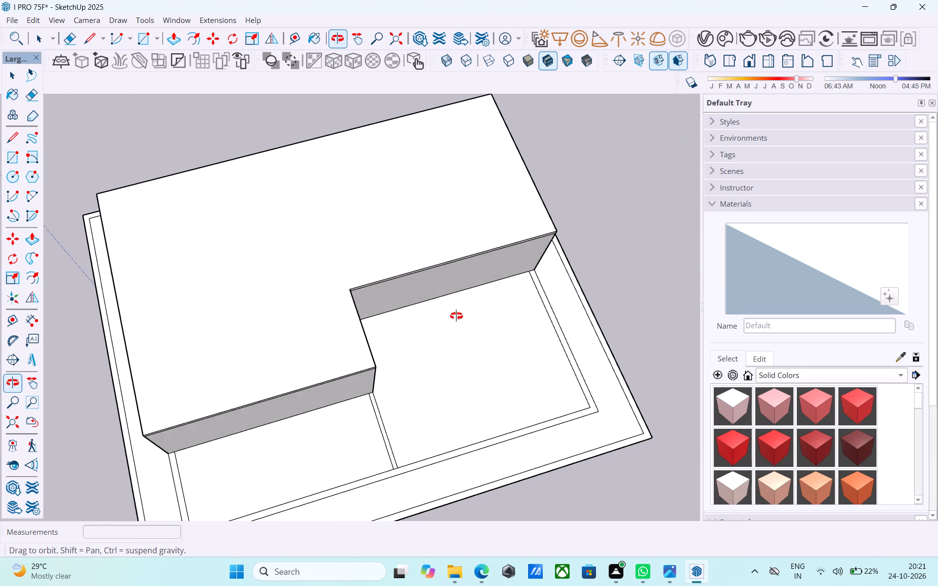
{"action": "middle_click_drag", "start_coordinate": [456, 316], "coordinate": [597, 178]}
{"action": "middle_click_drag", "start_coordinate": [378, 368], "coordinate": [459, 211]}
{"action": "scroll", "coordinate": [454, 215], "scroll_direction": "down", "scroll_amount": 3}
{"action": "middle_click_drag", "start_coordinate": [454, 229], "coordinate": [482, 395]}
{"action": "scroll", "coordinate": [465, 227], "scroll_direction": "down", "scroll_amount": 5}
{"action": "middle_click_drag", "start_coordinate": [462, 247], "coordinate": [613, 271]}
{"action": "middle_click_drag", "start_coordinate": [263, 279], "coordinate": [625, 208]}
{"action": "middle_click_drag", "start_coordinate": [235, 231], "coordinate": [475, 237]}
{"action": "middle_click_drag", "start_coordinate": [341, 275], "coordinate": [578, 293]}
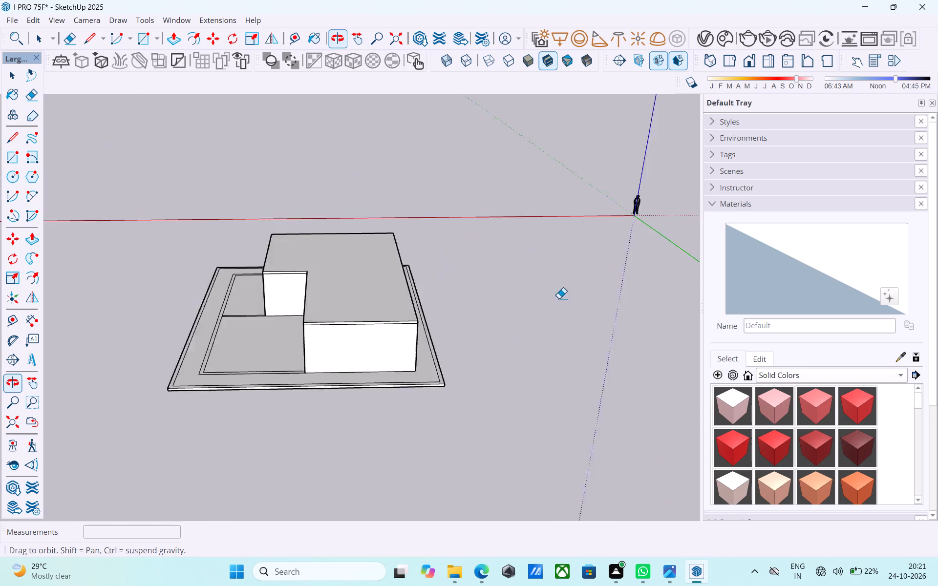
{"action": "middle_click_drag", "start_coordinate": [322, 282], "coordinate": [645, 240]}
{"action": "middle_click_drag", "start_coordinate": [315, 233], "coordinate": [344, 360]}
Offset the outline of the L-shaped roof slab's top face 6" inward.
{"action": "scroll", "coordinate": [299, 304], "scroll_direction": "up", "scroll_amount": 4}
{"action": "scroll", "coordinate": [312, 263], "scroll_direction": "down", "scroll_amount": 4}
{"action": "middle_click_drag", "start_coordinate": [312, 272], "coordinate": [347, 330]}
{"action": "scroll", "coordinate": [293, 217], "scroll_direction": "up", "scroll_amount": 3}
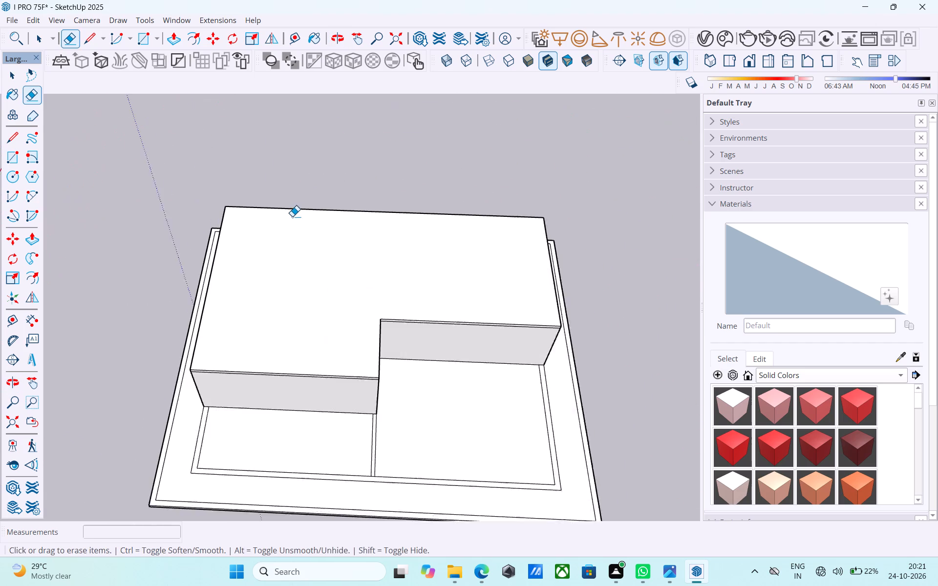
{"action": "scroll", "coordinate": [292, 216], "scroll_direction": "up", "scroll_amount": 2}
{"action": "key", "text": "space"}
{"action": "left_click", "coordinate": [293, 247]}
{"action": "type", "text": "DF"}
{"action": "left_click", "coordinate": [293, 247]}
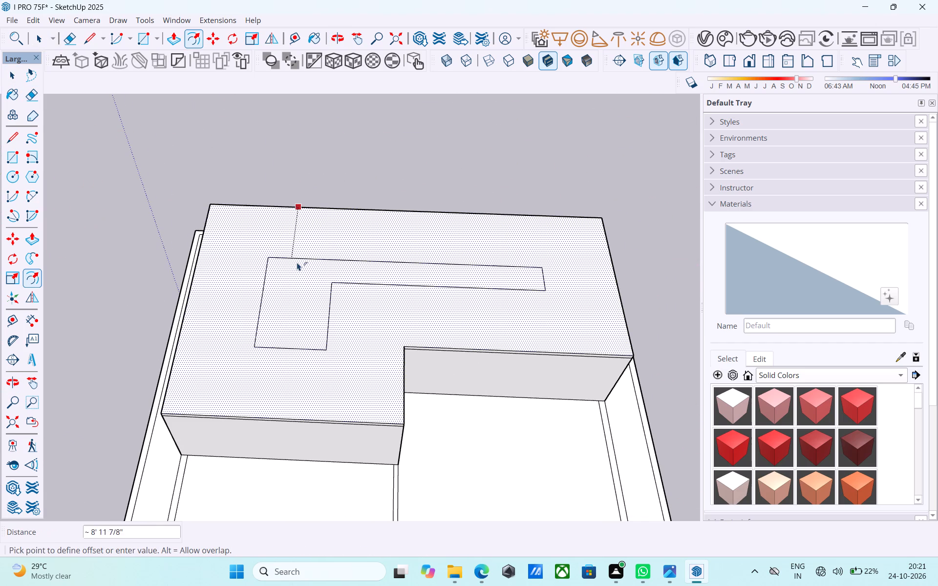
{"action": "type", "text": "6\""}
{"action": "key", "text": "Return"}
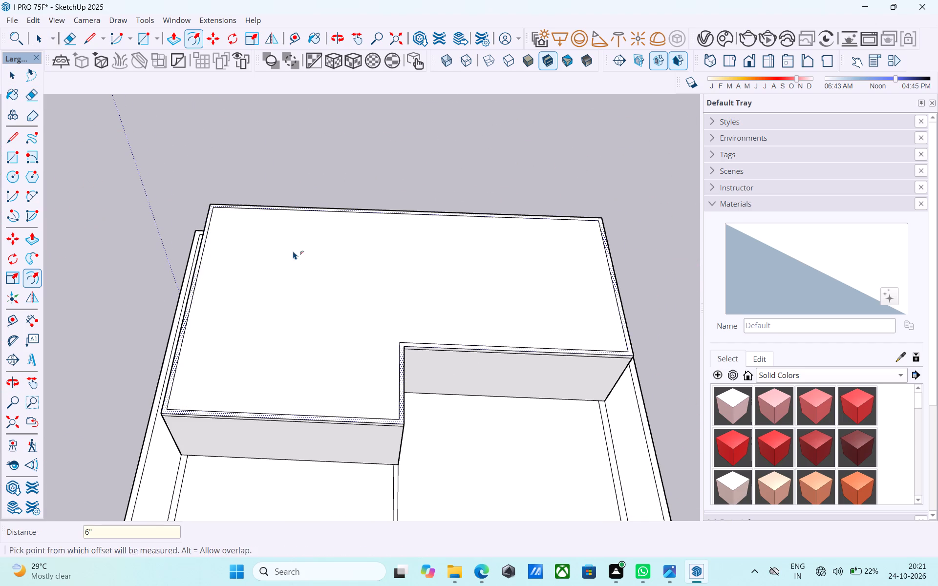
{"action": "key", "text": "space"}
Draw a 12' line across the roof from the midpoint of the longest inner offset edge, perpendicular to that edge.
{"action": "scroll", "coordinate": [314, 243], "scroll_direction": "down", "scroll_amount": 3}
{"action": "scroll", "coordinate": [320, 372], "scroll_direction": "down", "scroll_amount": 1}
{"action": "middle_click_drag", "start_coordinate": [320, 373], "coordinate": [320, 398]}
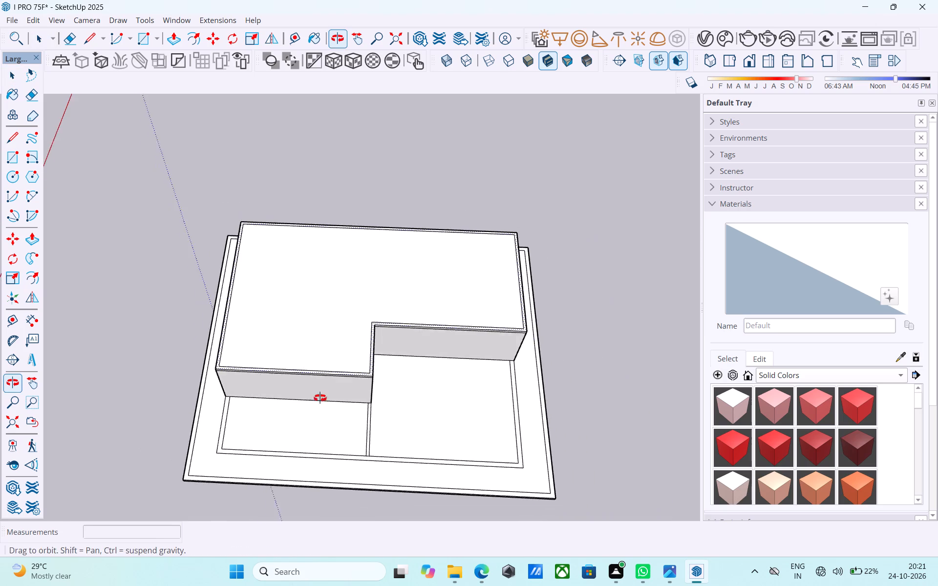
{"action": "middle_click_drag", "start_coordinate": [320, 398], "coordinate": [320, 398]}
{"action": "scroll", "coordinate": [353, 250], "scroll_direction": "up", "scroll_amount": 5}
{"action": "middle_click_drag", "start_coordinate": [366, 253], "coordinate": [368, 261]}
{"action": "key", "text": "l"}
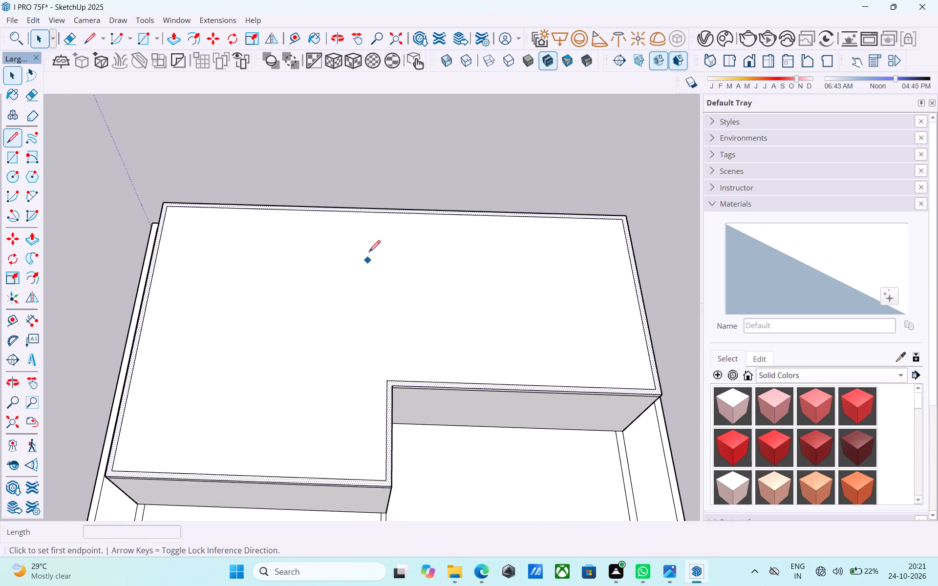
{"action": "left_click", "coordinate": [389, 214]}
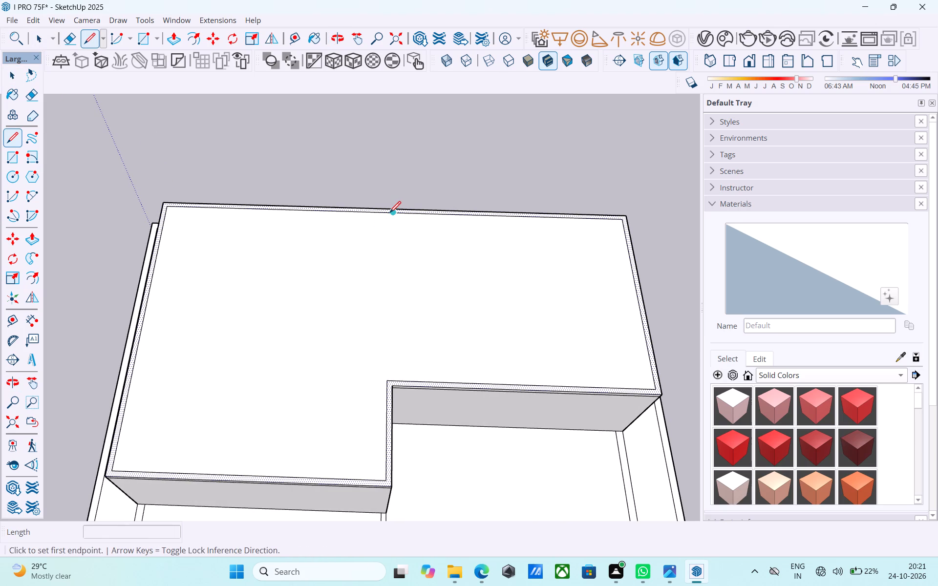
{"action": "type", "text": "12'"}
{"action": "key", "text": "Return"}
{"action": "key", "text": "space"}
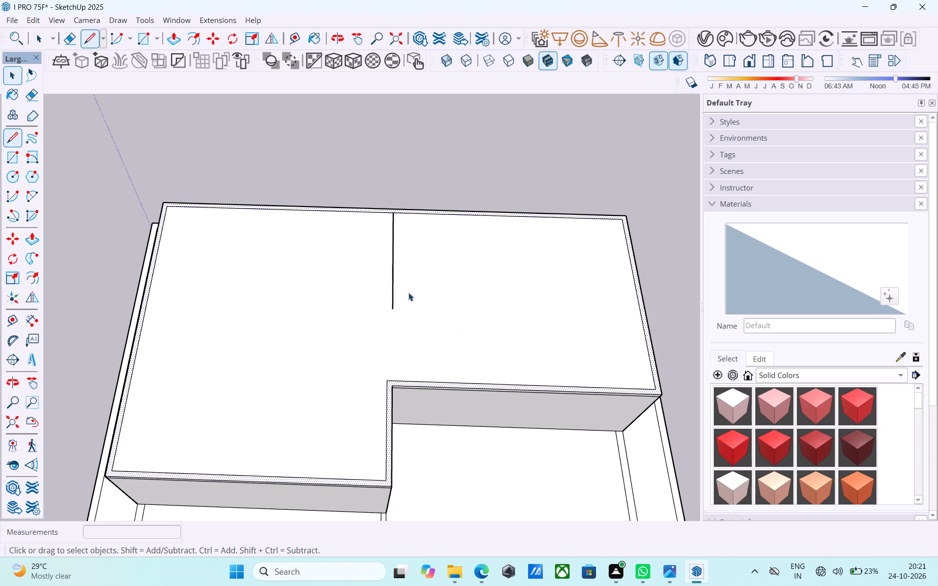
Copy the 12' roof line 6" sideways along the longest inner offset edge.
{"action": "middle_click_drag", "start_coordinate": [383, 208], "coordinate": [370, 249]}
{"action": "scroll", "coordinate": [382, 226], "scroll_direction": "up", "scroll_amount": 6}
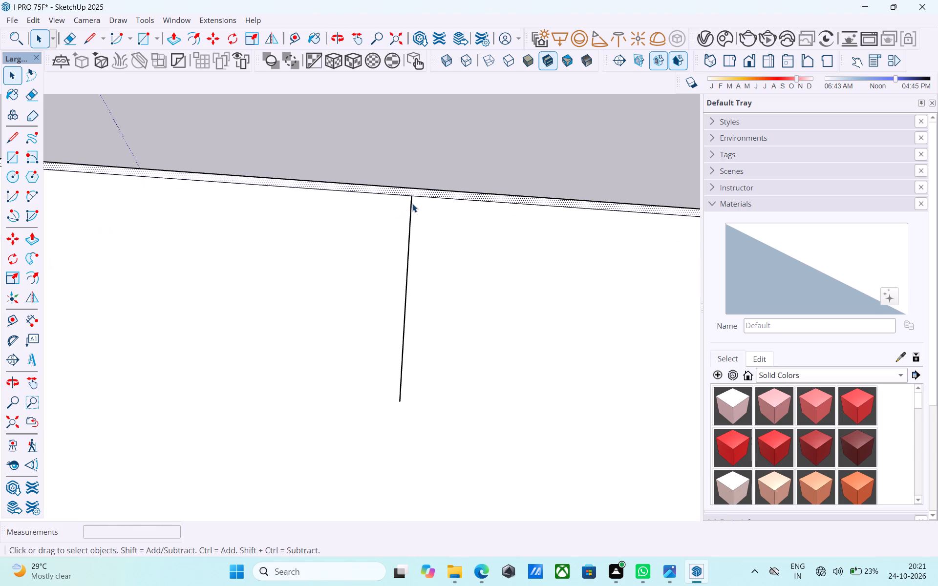
{"action": "left_click", "coordinate": [412, 204]}
{"action": "key", "text": "m"}
{"action": "left_click", "coordinate": [411, 198]}
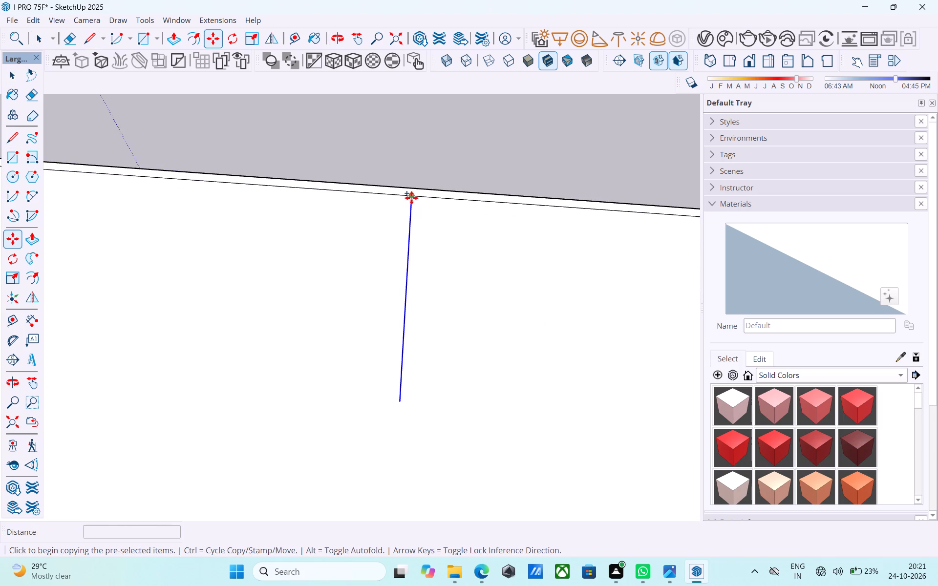
{"action": "type", "text": "6\""}
{"action": "key", "text": "Return"}
Close the free end of the two parallel 12' lines with a 6" line, forming a narrow strip face.
{"action": "key", "text": "l"}
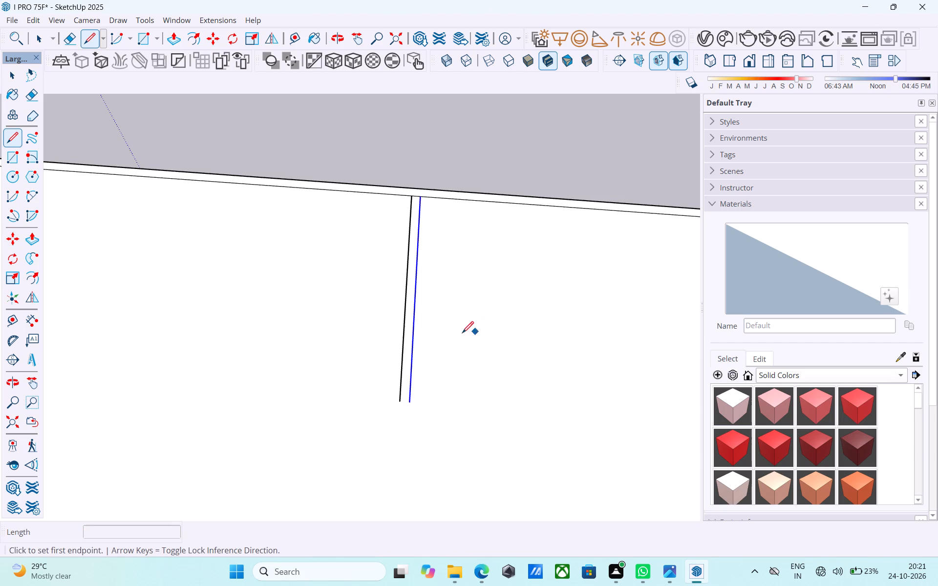
{"action": "left_click", "coordinate": [405, 404]}
{"action": "key", "text": "l"}
{"action": "scroll", "coordinate": [403, 405], "scroll_direction": "up", "scroll_amount": 6}
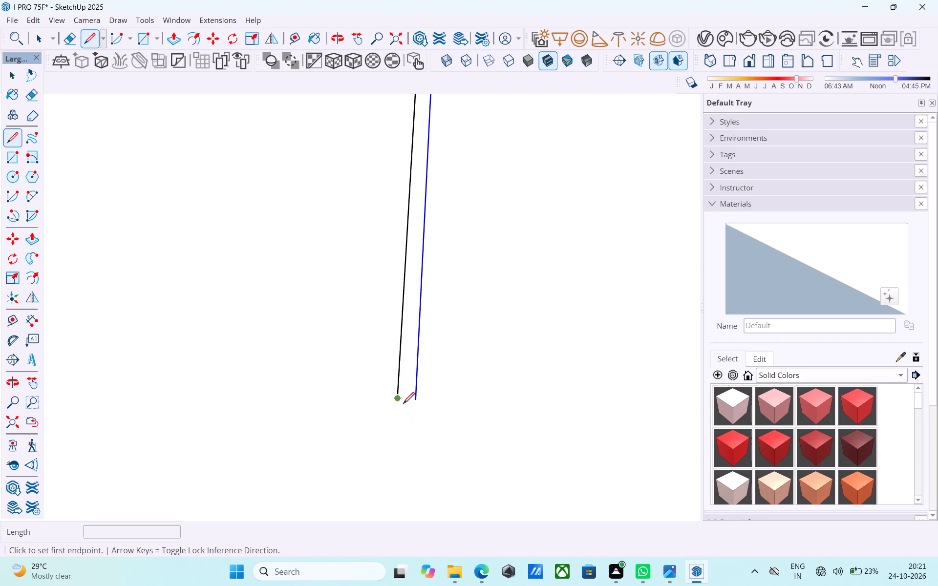
{"action": "left_click", "coordinate": [419, 402]}
{"action": "left_click", "coordinate": [403, 402]}
{"action": "key", "text": "space"}
{"action": "scroll", "coordinate": [405, 381], "scroll_direction": "down", "scroll_amount": 6}
{"action": "scroll", "coordinate": [404, 372], "scroll_direction": "up", "scroll_amount": 6}
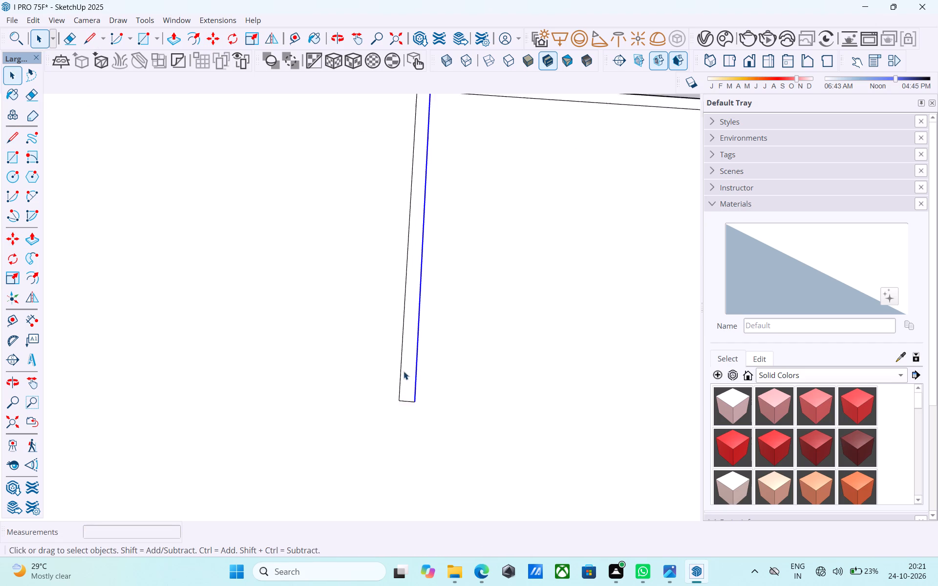
{"action": "left_click", "coordinate": [404, 371]}
{"action": "scroll", "coordinate": [404, 371], "scroll_direction": "down", "scroll_amount": 19}
{"action": "scroll", "coordinate": [406, 289], "scroll_direction": "up", "scroll_amount": 2}
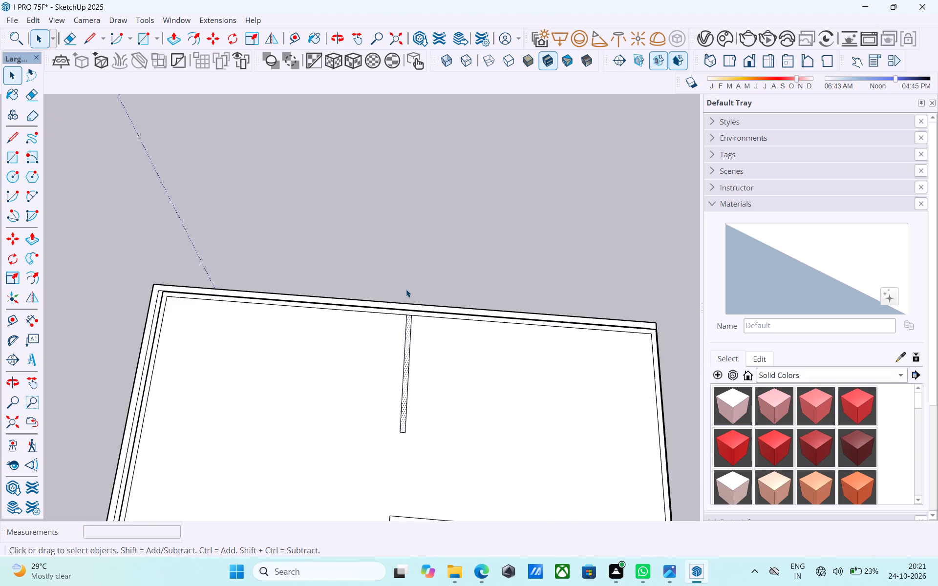
Erase the short offset-edge segment where the 12' strip meets the roof border, merging the two faces.
{"action": "scroll", "coordinate": [406, 289], "scroll_direction": "up", "scroll_amount": 14}
{"action": "key", "text": "e"}
{"action": "left_click_drag", "start_coordinate": [414, 392], "coordinate": [409, 385]}
{"action": "scroll", "coordinate": [409, 371], "scroll_direction": "down", "scroll_amount": 3}
{"action": "scroll", "coordinate": [409, 370], "scroll_direction": "up", "scroll_amount": 1}
{"action": "scroll", "coordinate": [409, 370], "scroll_direction": "down", "scroll_amount": 20}
{"action": "scroll", "coordinate": [409, 370], "scroll_direction": "down", "scroll_amount": 2}
{"action": "key", "text": "space"}
Check the face formed by the roof border and the 12' strip, viewing the roof from several sides.
{"action": "middle_click_drag", "start_coordinate": [390, 348], "coordinate": [418, 276]}
{"action": "scroll", "coordinate": [327, 432], "scroll_direction": "up", "scroll_amount": 4}
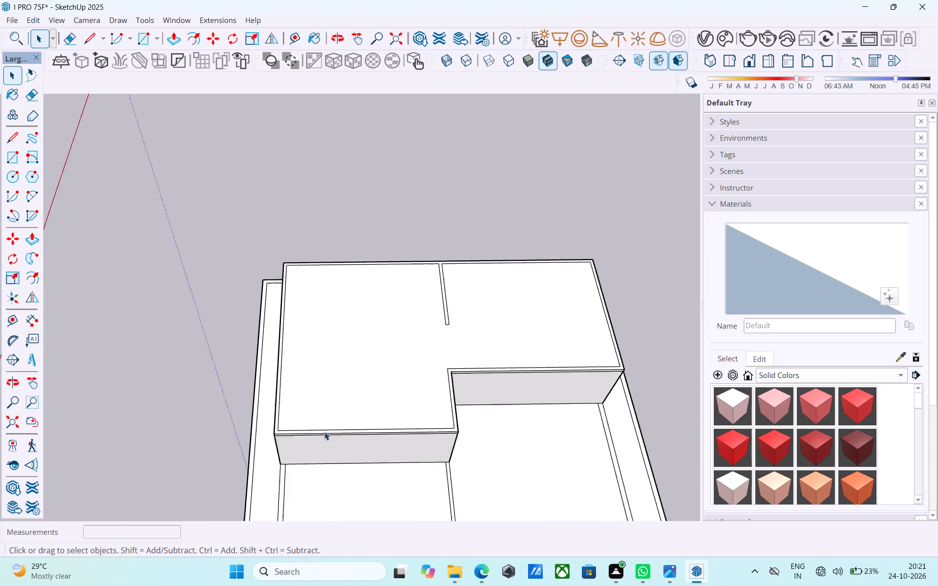
{"action": "scroll", "coordinate": [324, 432], "scroll_direction": "up", "scroll_amount": 13}
{"action": "left_click", "coordinate": [292, 428]}
{"action": "left_click", "coordinate": [292, 424]}
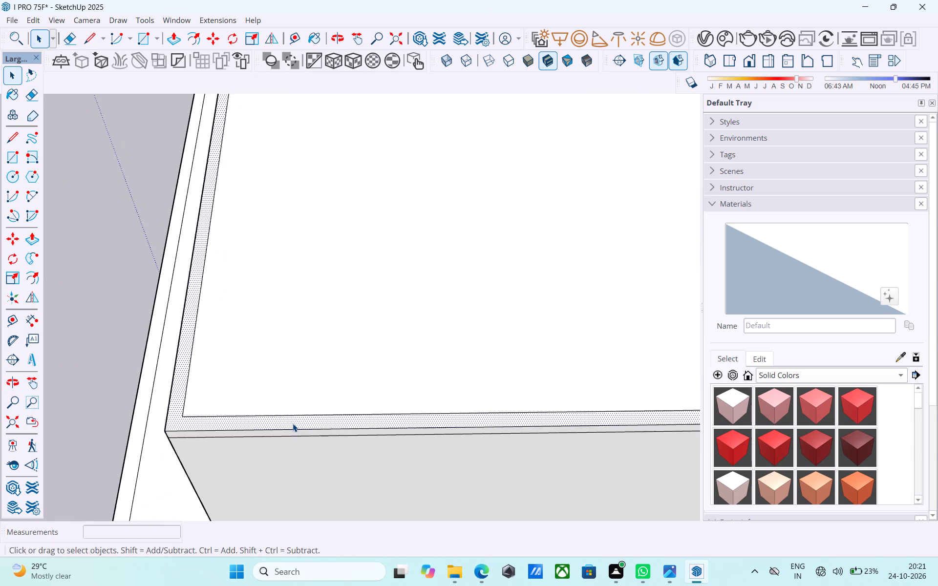
{"action": "scroll", "coordinate": [293, 423], "scroll_direction": "down", "scroll_amount": 9}
{"action": "scroll", "coordinate": [292, 418], "scroll_direction": "up", "scroll_amount": 1}
{"action": "scroll", "coordinate": [291, 418], "scroll_direction": "down", "scroll_amount": 7}
{"action": "middle_click_drag", "start_coordinate": [289, 411], "coordinate": [567, 454]}
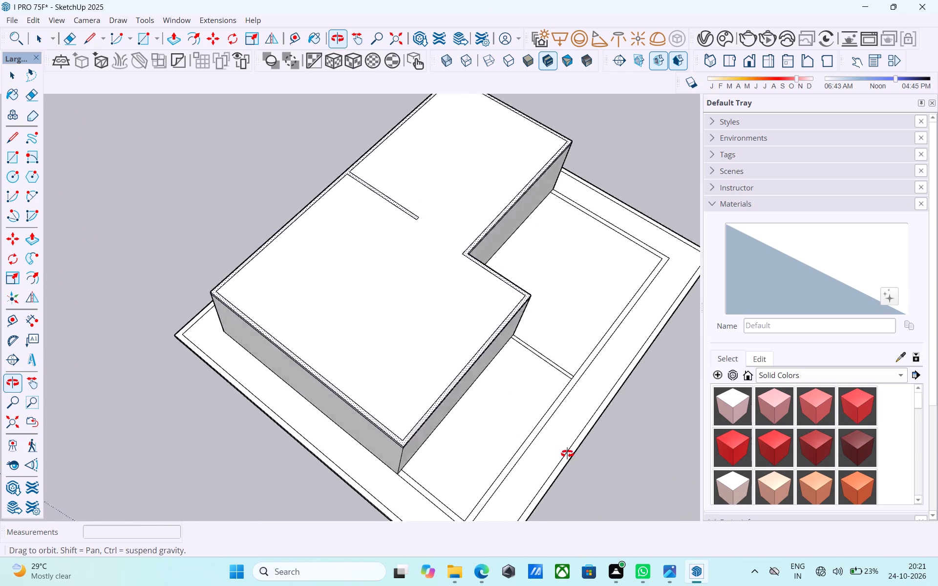
{"action": "middle_click_drag", "start_coordinate": [567, 454], "coordinate": [574, 454]}
{"action": "key", "text": "space"}
{"action": "middle_click_drag", "start_coordinate": [381, 356], "coordinate": [144, 341]}
{"action": "scroll", "coordinate": [424, 320], "scroll_direction": "up", "scroll_amount": 4}
{"action": "scroll", "coordinate": [424, 319], "scroll_direction": "down", "scroll_amount": 4}
{"action": "middle_click_drag", "start_coordinate": [409, 320], "coordinate": [555, 308]}
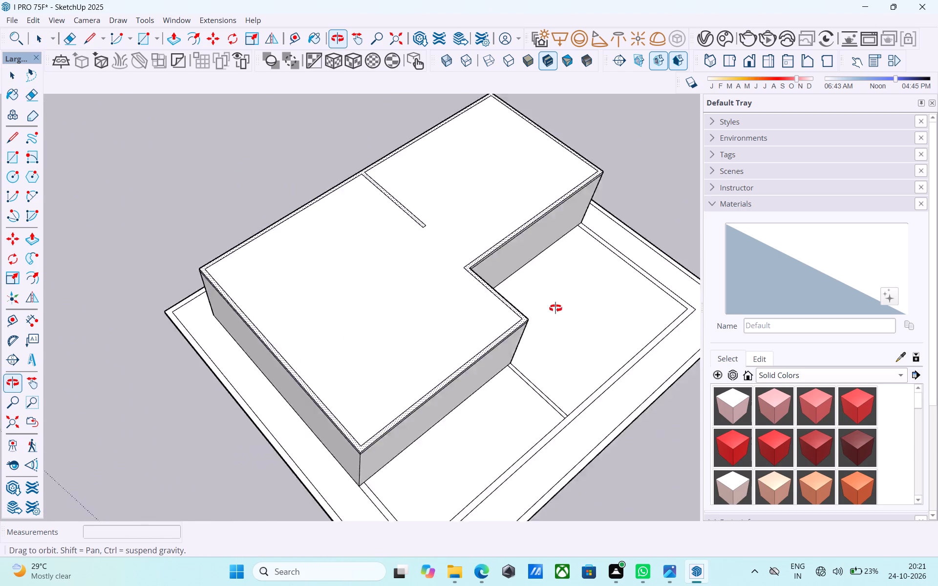
{"action": "middle_click_drag", "start_coordinate": [555, 308], "coordinate": [238, 376]}
Copy the inner offset edge at the end of the L's projecting wing 4' inward across the roof.
{"action": "scroll", "coordinate": [259, 349], "scroll_direction": "up", "scroll_amount": 5}
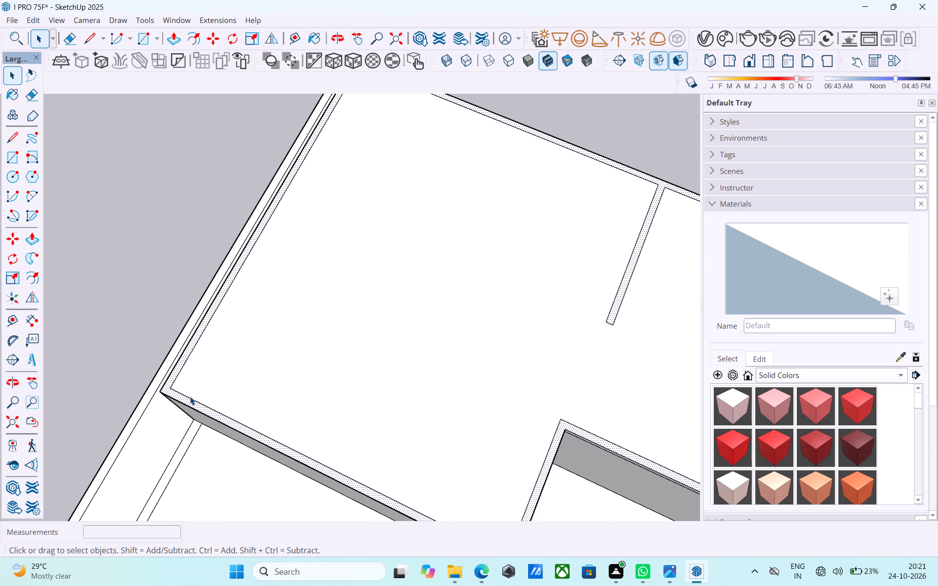
{"action": "left_click", "coordinate": [191, 397]}
{"action": "left_click", "coordinate": [191, 399]}
{"action": "key", "text": "m"}
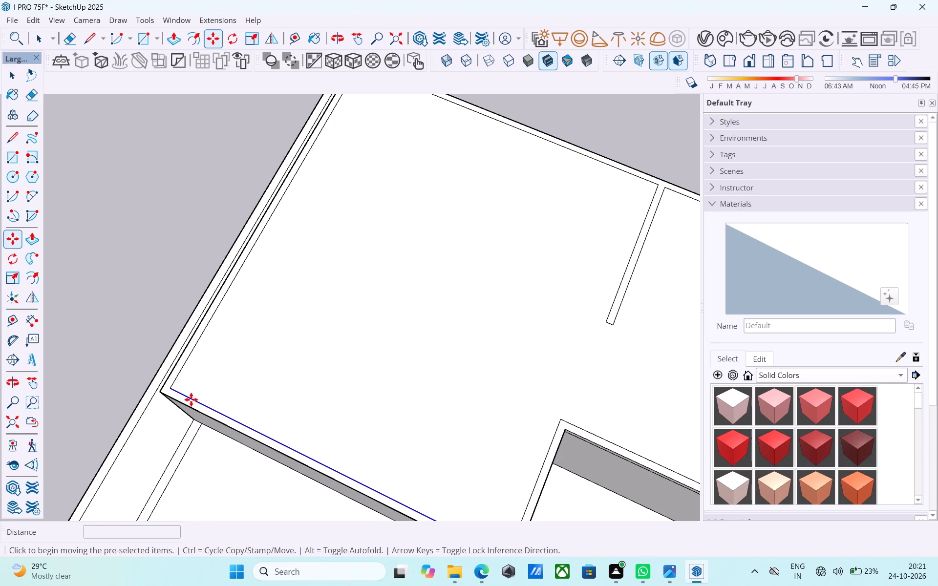
{"action": "left_click", "coordinate": [171, 387]}
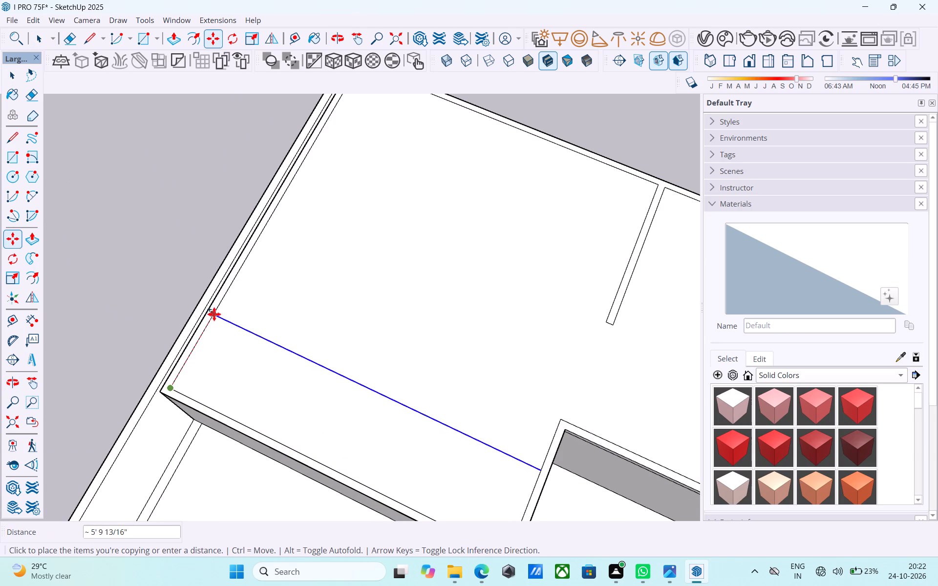
{"action": "type", "text": "4'"}
{"action": "key", "text": "Return"}
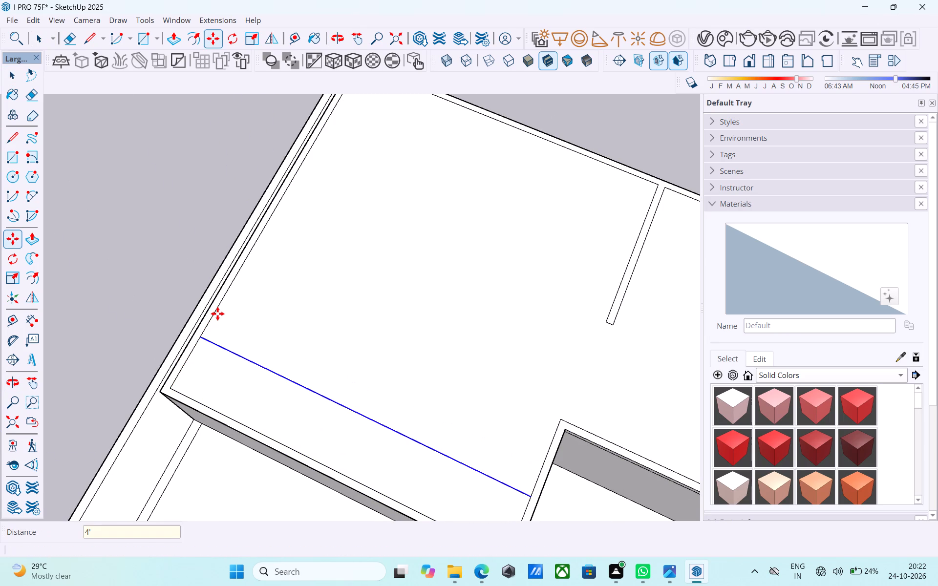
Copy the new cross line another 6" inward to form a parallel pair.
{"action": "scroll", "coordinate": [227, 333], "scroll_direction": "up", "scroll_amount": 4}
{"action": "left_click", "coordinate": [191, 335]}
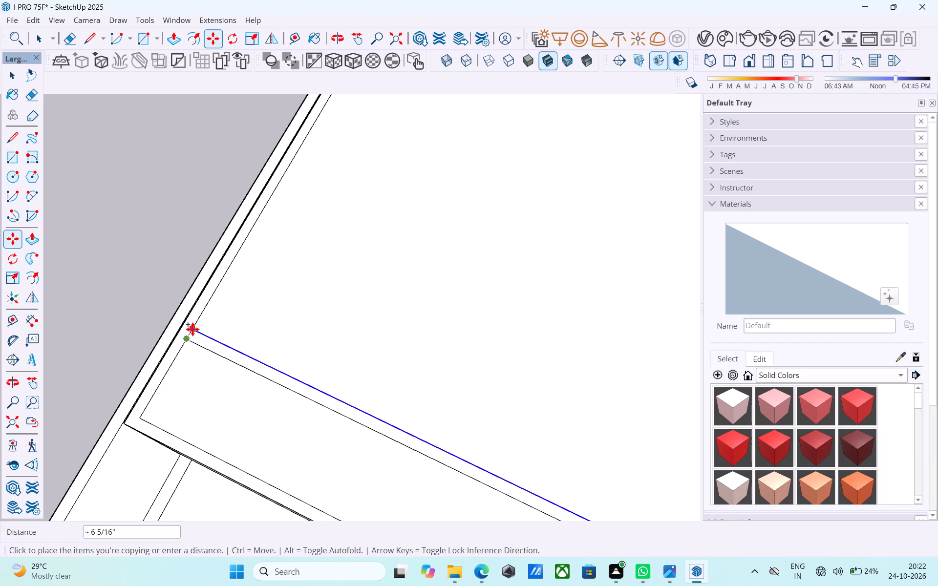
{"action": "type", "text": "6\""}
{"action": "key", "text": "Return"}
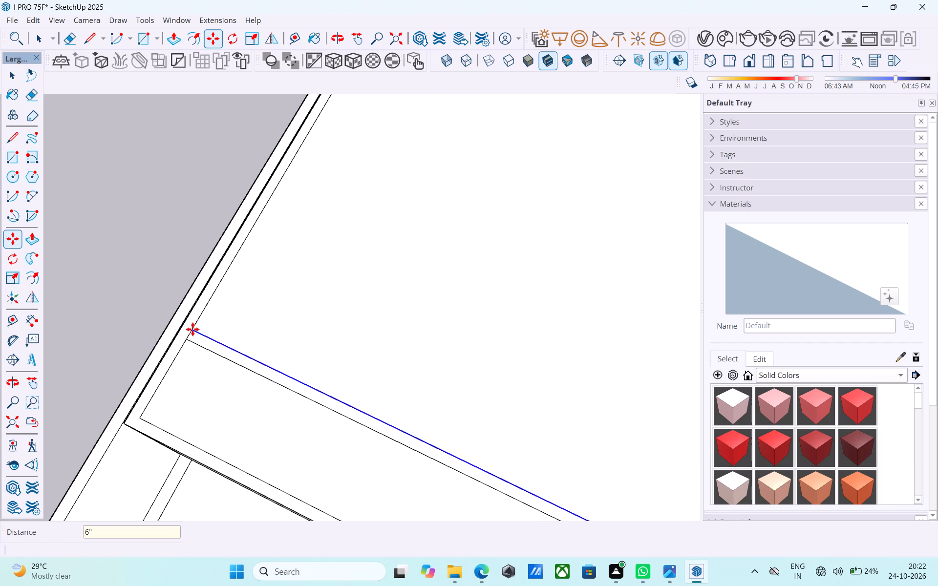
Erase the inner offset-edge segment between the two cross lines on the roof's long outer side.
{"action": "type", "text": "W"}
{"action": "key", "text": "space"}
{"action": "scroll", "coordinate": [194, 336], "scroll_direction": "up", "scroll_amount": 4}
{"action": "key", "text": "e"}
{"action": "scroll", "coordinate": [194, 336], "scroll_direction": "up", "scroll_amount": 6}
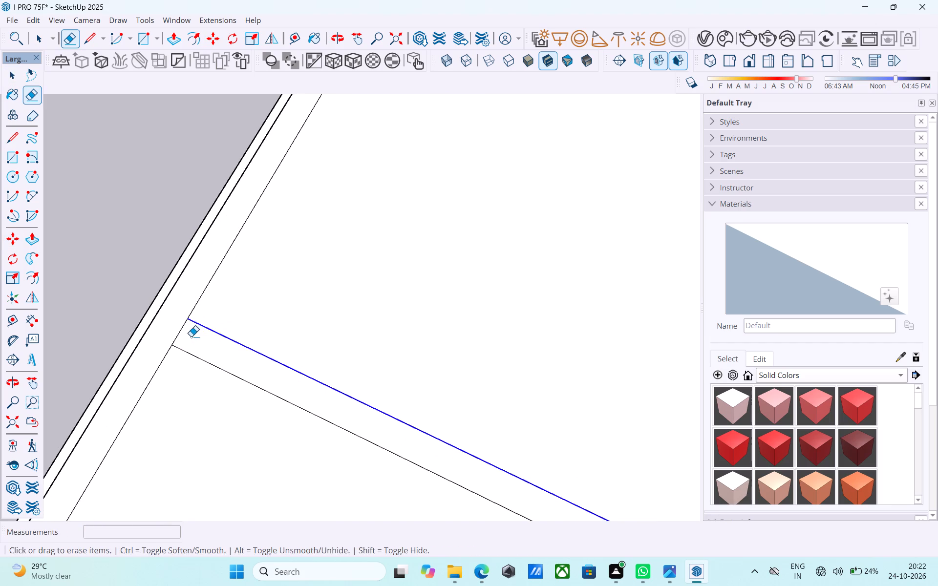
{"action": "left_click_drag", "start_coordinate": [183, 330], "coordinate": [174, 324]}
Draw a short line across the roof border, extending the first cross line to the slab's outer edge.
{"action": "key", "text": "space"}
{"action": "type", "text": "L"}
{"action": "left_click", "coordinate": [176, 346]}
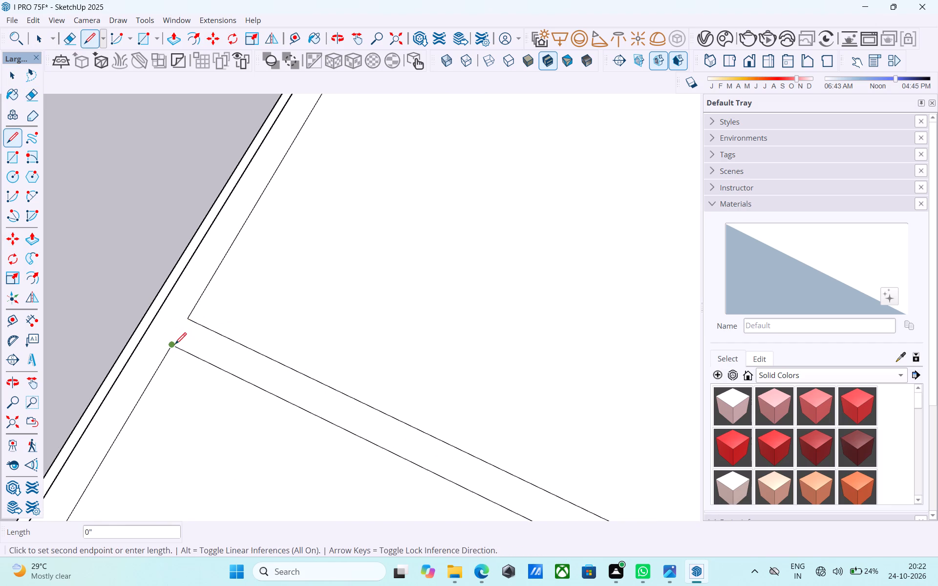
{"action": "left_click", "coordinate": [145, 337]}
{"action": "key", "text": "space"}
{"action": "scroll", "coordinate": [178, 326], "scroll_direction": "down", "scroll_amount": 15}
{"action": "middle_click", "coordinate": [178, 326]}
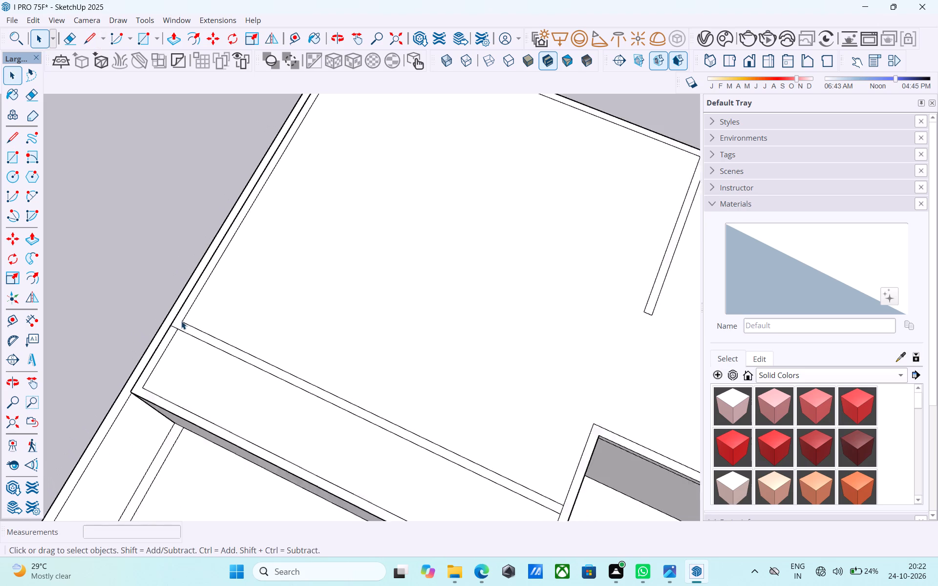
Copy the inner offset edge between the notch corner and the cross strip 4' inward along the strip.
{"action": "scroll", "coordinate": [181, 321], "scroll_direction": "down", "scroll_amount": 8}
{"action": "scroll", "coordinate": [298, 374], "scroll_direction": "up", "scroll_amount": 10}
{"action": "scroll", "coordinate": [299, 376], "scroll_direction": "down", "scroll_amount": 5}
{"action": "middle_click_drag", "start_coordinate": [299, 375], "coordinate": [319, 364]}
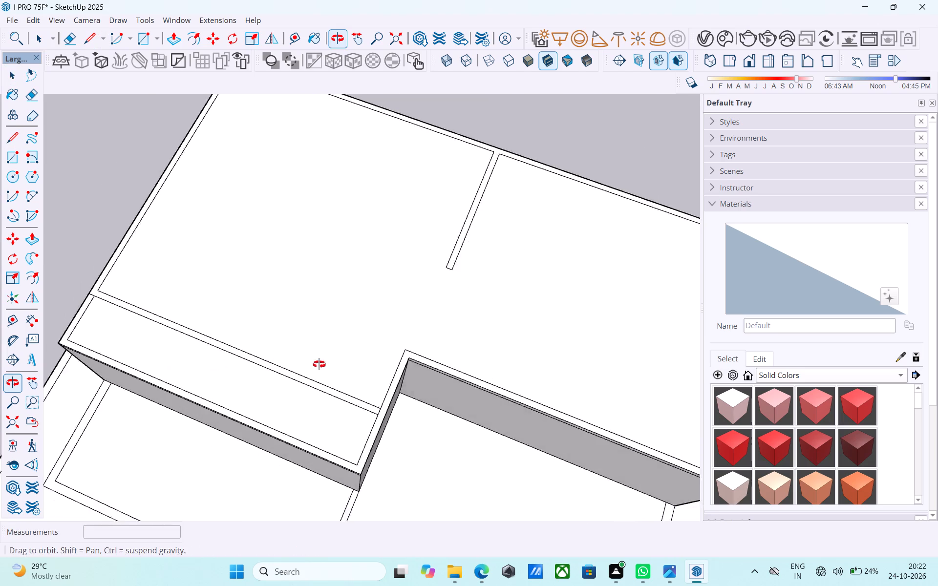
{"action": "middle_click_drag", "start_coordinate": [319, 364], "coordinate": [360, 382]}
{"action": "key", "text": "l"}
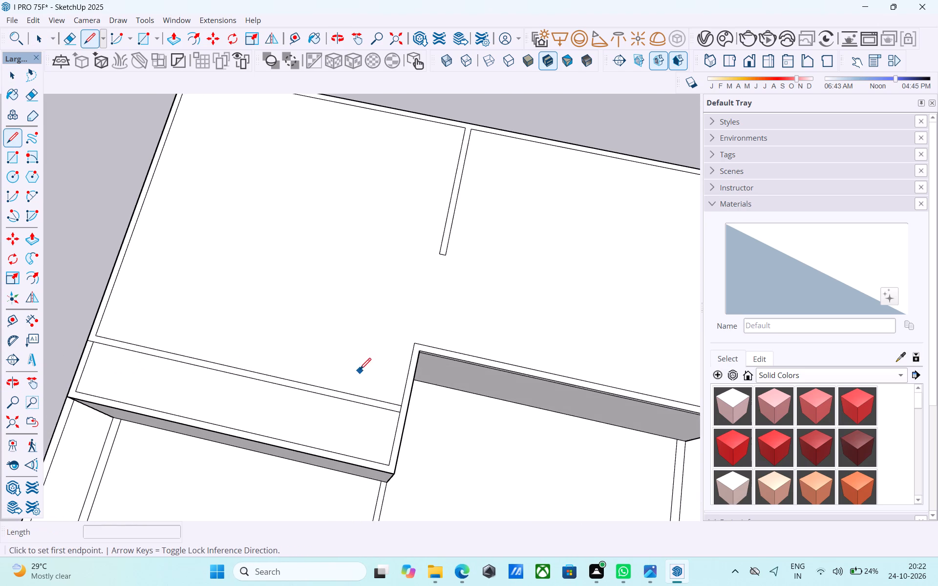
{"action": "key", "text": "space"}
{"action": "left_click", "coordinate": [405, 387]}
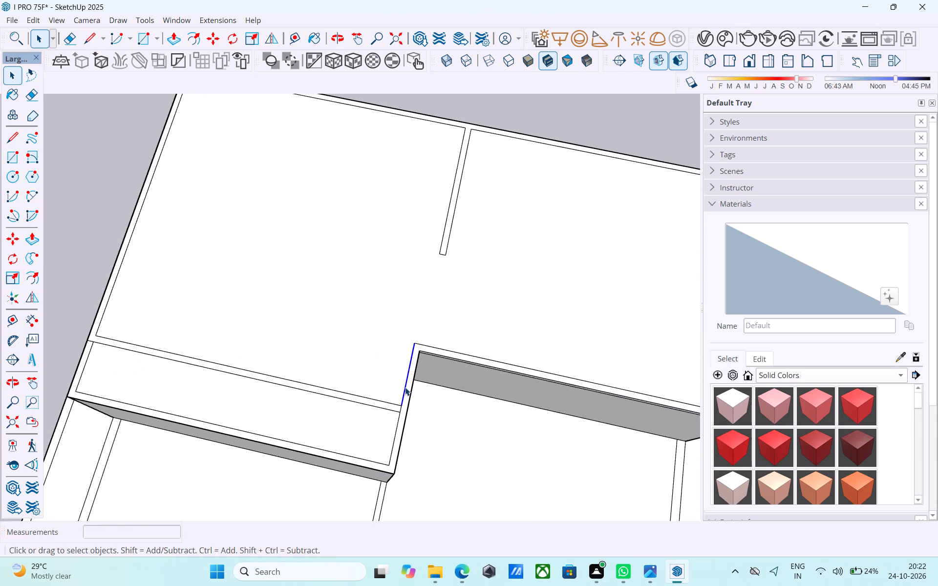
{"action": "key", "text": "m"}
{"action": "scroll", "coordinate": [405, 401], "scroll_direction": "up", "scroll_amount": 7}
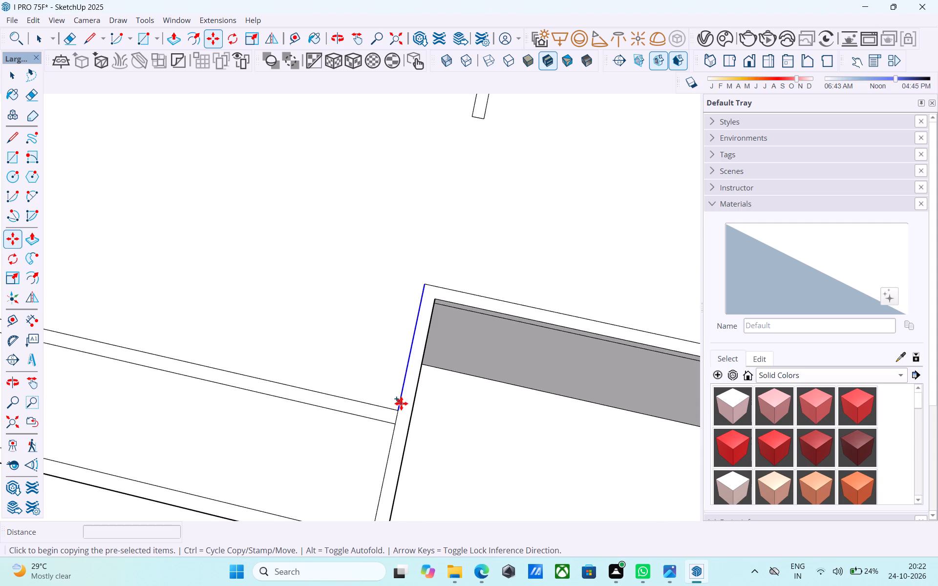
{"action": "left_click", "coordinate": [402, 407]}
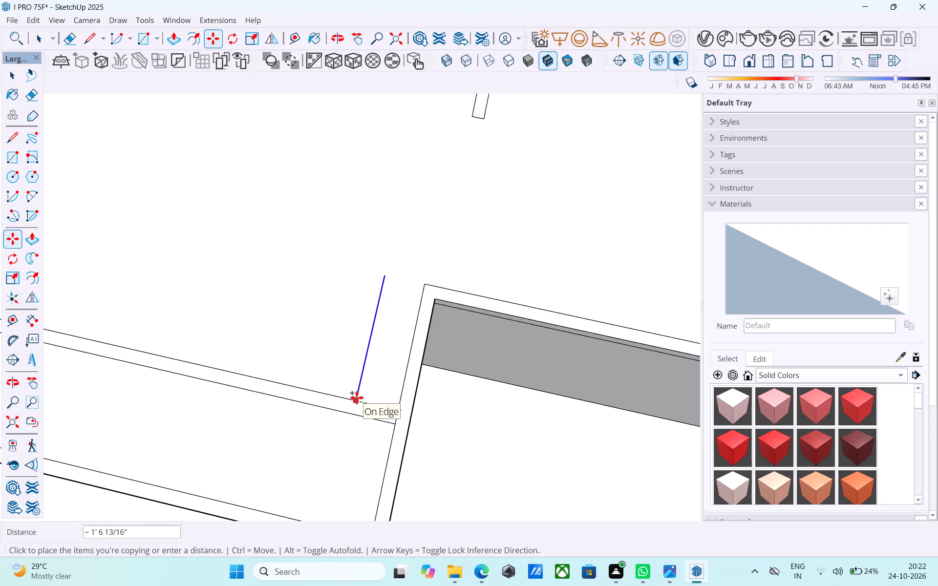
{"action": "type", "text": "4'"}
{"action": "key", "text": "Return"}
{"action": "key", "text": "space"}
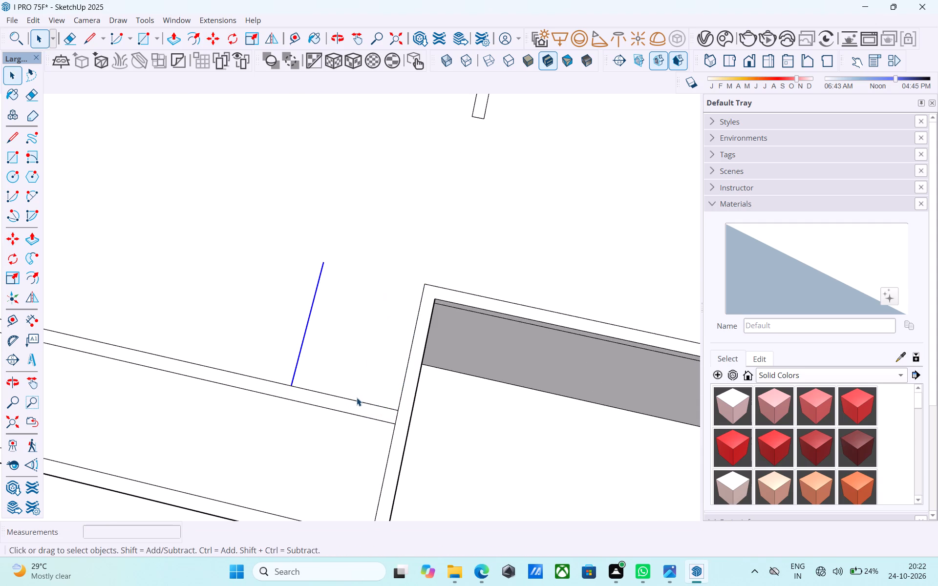
Copy the new short line another 6" away from the notch.
{"action": "key", "text": "m"}
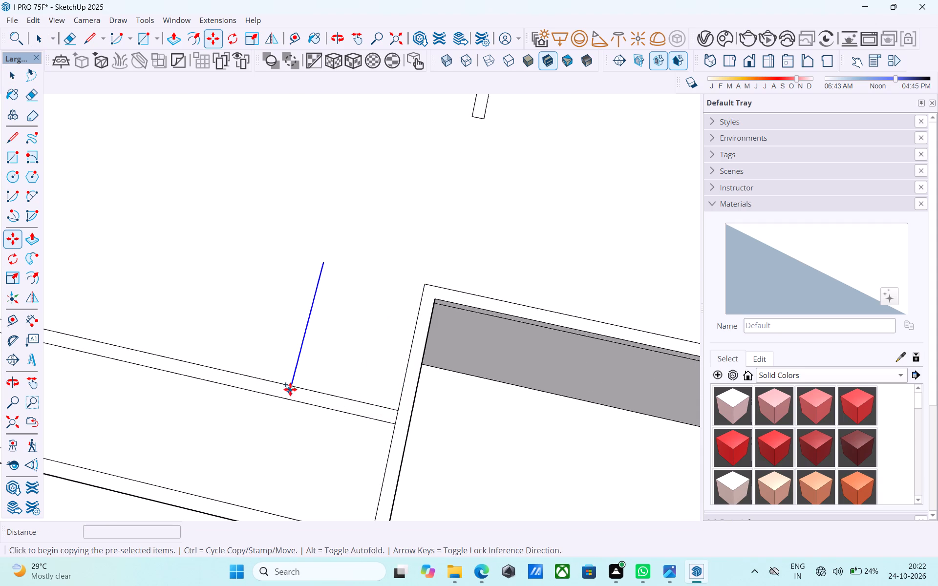
{"action": "left_click", "coordinate": [292, 387]}
{"action": "type", "text": "6\""}
{"action": "key", "text": "Return"}
Close the free end of the two short parallel lines with a 6" line.
{"action": "key", "text": "l"}
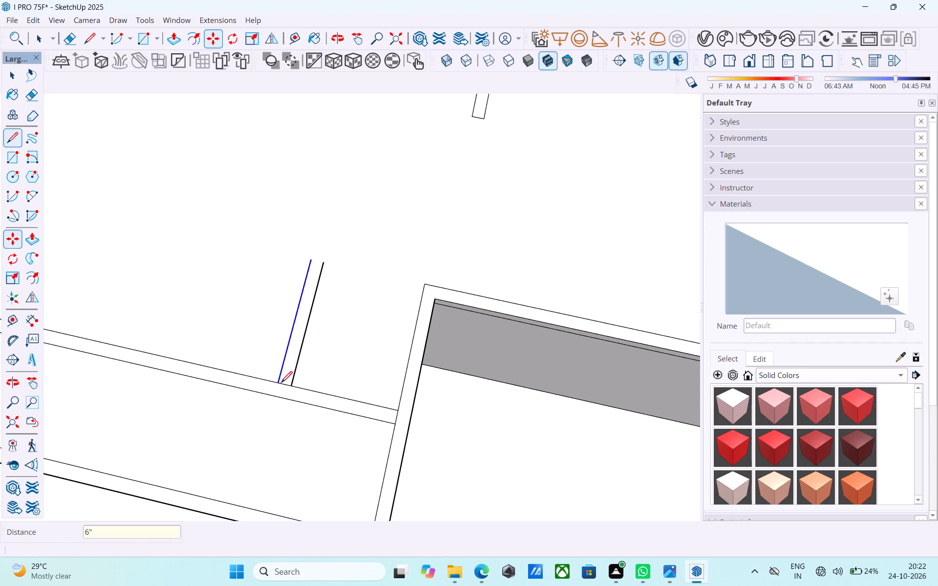
{"action": "left_click", "coordinate": [321, 261]}
{"action": "left_click", "coordinate": [312, 255]}
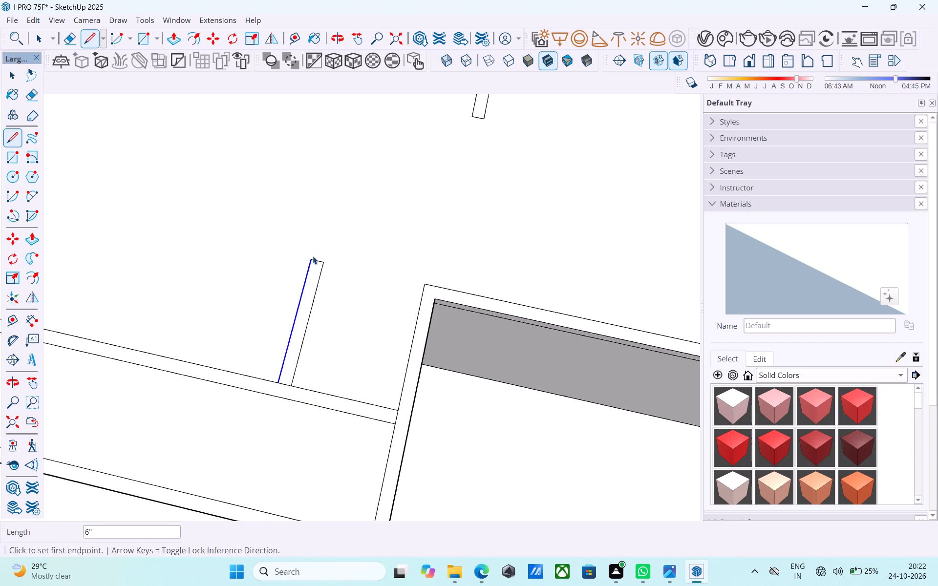
{"action": "key", "text": "space"}
{"action": "left_click", "coordinate": [302, 303]}
{"action": "scroll", "coordinate": [306, 306], "scroll_direction": "down", "scroll_amount": 6}
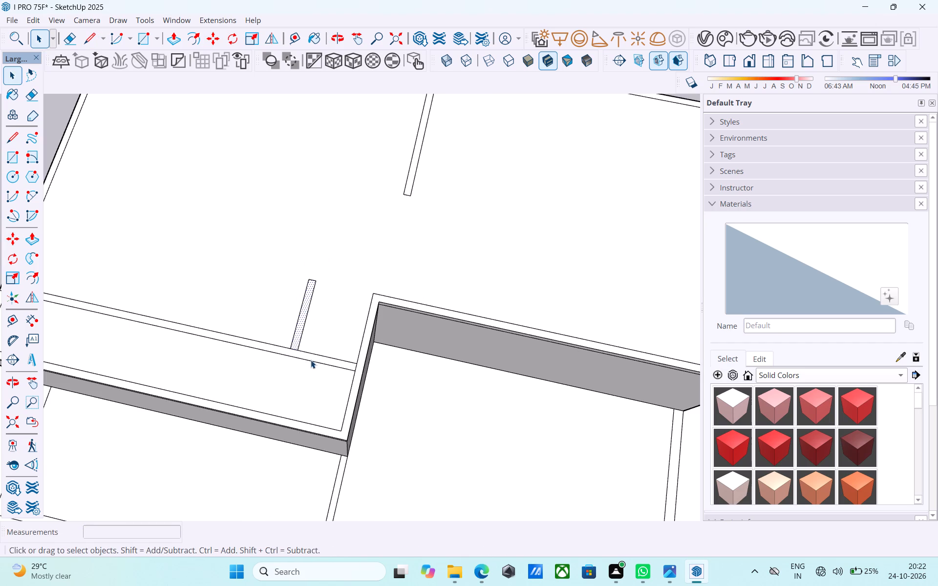
Draw a line across the 6" cross strip in line with the short stub's notch-facing side.
{"action": "key", "text": "l"}
{"action": "scroll", "coordinate": [297, 358], "scroll_direction": "up", "scroll_amount": 4}
{"action": "left_click", "coordinate": [301, 348]}
{"action": "left_click", "coordinate": [296, 355]}
{"action": "key", "text": "space"}
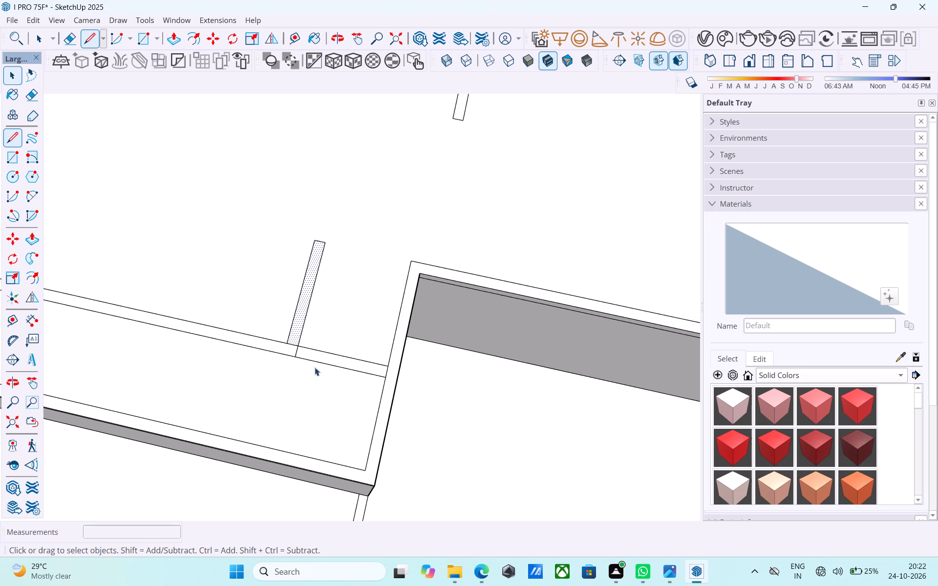
Erase the two cross-strip lines between the short stub and the roof border beside the notch.
{"action": "key", "text": "e"}
{"action": "left_click_drag", "start_coordinate": [332, 379], "coordinate": [370, 306]}
{"action": "key", "text": "space"}
{"action": "scroll", "coordinate": [369, 307], "scroll_direction": "down", "scroll_amount": 11}
{"action": "scroll", "coordinate": [351, 341], "scroll_direction": "up", "scroll_amount": 6}
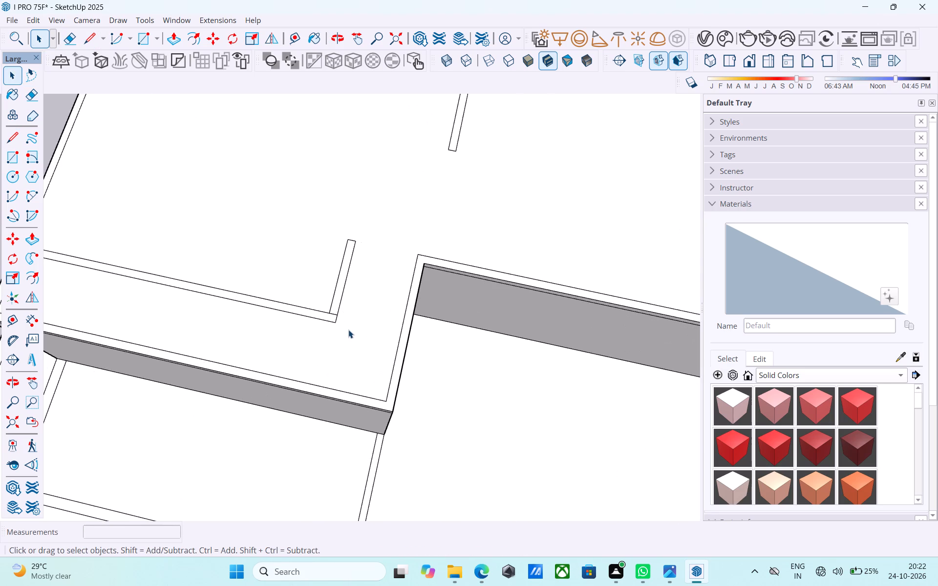
Erase the short segment where the stub meets the cross strip, joining them into one L-shaped strip.
{"action": "key", "text": "e"}
{"action": "scroll", "coordinate": [344, 322], "scroll_direction": "up", "scroll_amount": 9}
{"action": "left_click_drag", "start_coordinate": [324, 307], "coordinate": [318, 291]}
{"action": "key", "text": "space"}
{"action": "scroll", "coordinate": [320, 277], "scroll_direction": "down", "scroll_amount": 11}
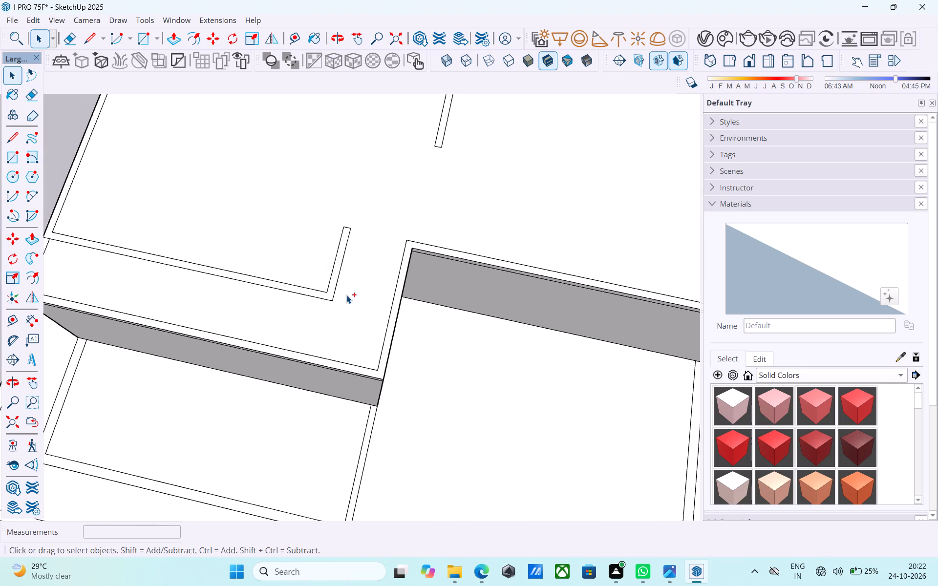
Save the model.
{"action": "key", "text": "ctrl+s"}
Examine the rooftop strip layout from above and from the opposite end of the building.
{"action": "scroll", "coordinate": [346, 295], "scroll_direction": "down", "scroll_amount": 5}
{"action": "middle_click_drag", "start_coordinate": [346, 295], "coordinate": [347, 363], "text": "shift"}
{"action": "middle_click_drag", "start_coordinate": [305, 356], "coordinate": [294, 348]}
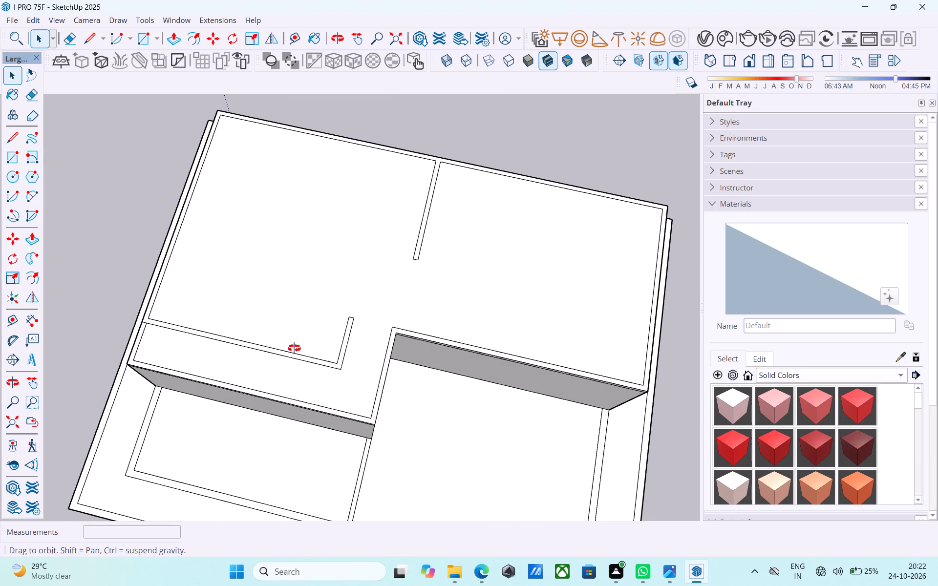
{"action": "middle_click_drag", "start_coordinate": [294, 348], "coordinate": [280, 338]}
{"action": "scroll", "coordinate": [290, 349], "scroll_direction": "up", "scroll_amount": 5}
{"action": "scroll", "coordinate": [296, 348], "scroll_direction": "down", "scroll_amount": 5}
{"action": "middle_click_drag", "start_coordinate": [295, 348], "coordinate": [223, 436], "text": "shift"}
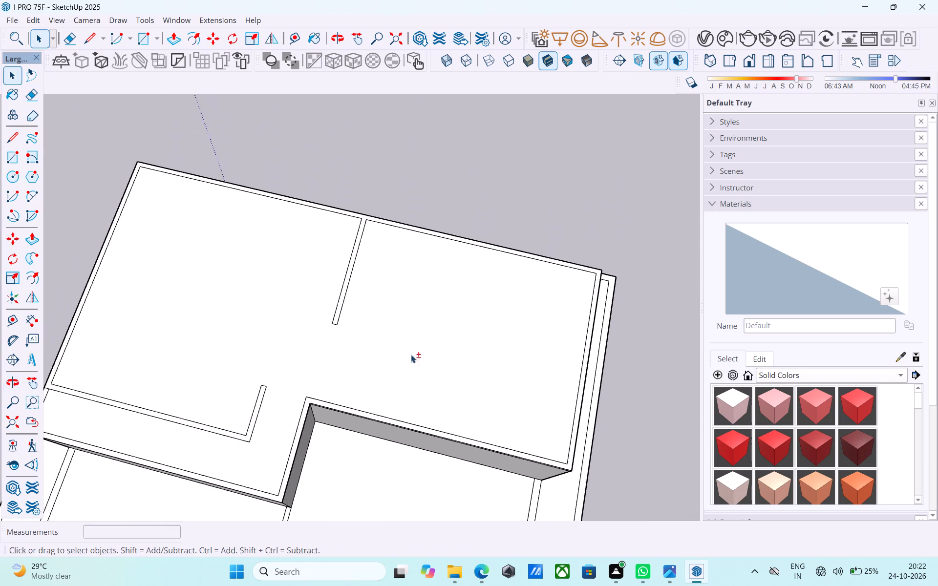
{"action": "middle_click_drag", "start_coordinate": [463, 349], "coordinate": [247, 299], "text": "shift"}
{"action": "middle_click_drag", "start_coordinate": [375, 377], "coordinate": [263, 269], "text": "shift"}
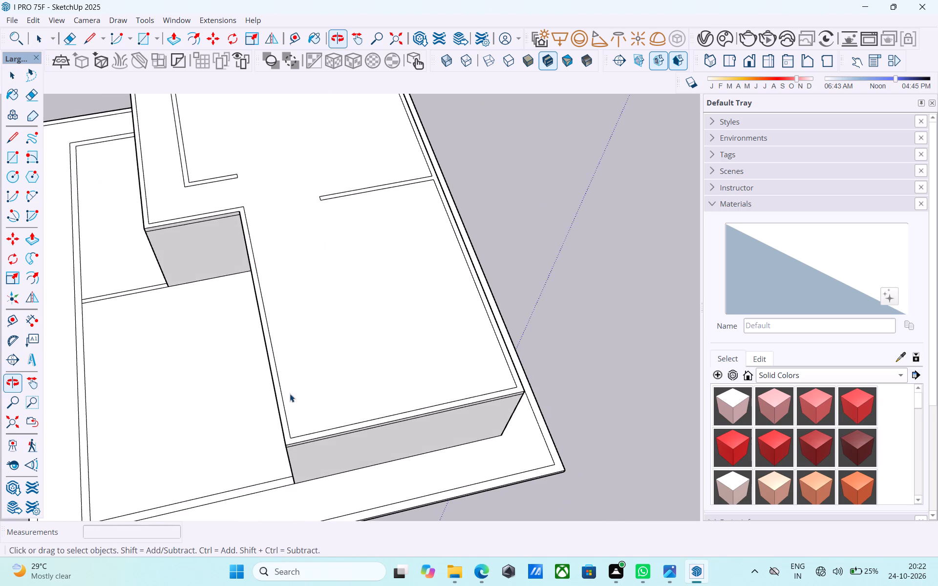
Copy the inner border line at the roof's narrow end 4' inward across the rooftop.
{"action": "scroll", "coordinate": [289, 447], "scroll_direction": "up", "scroll_amount": 5}
{"action": "scroll", "coordinate": [334, 272], "scroll_direction": "down", "scroll_amount": 4}
{"action": "middle_click_drag", "start_coordinate": [331, 287], "coordinate": [297, 353], "text": "shift"}
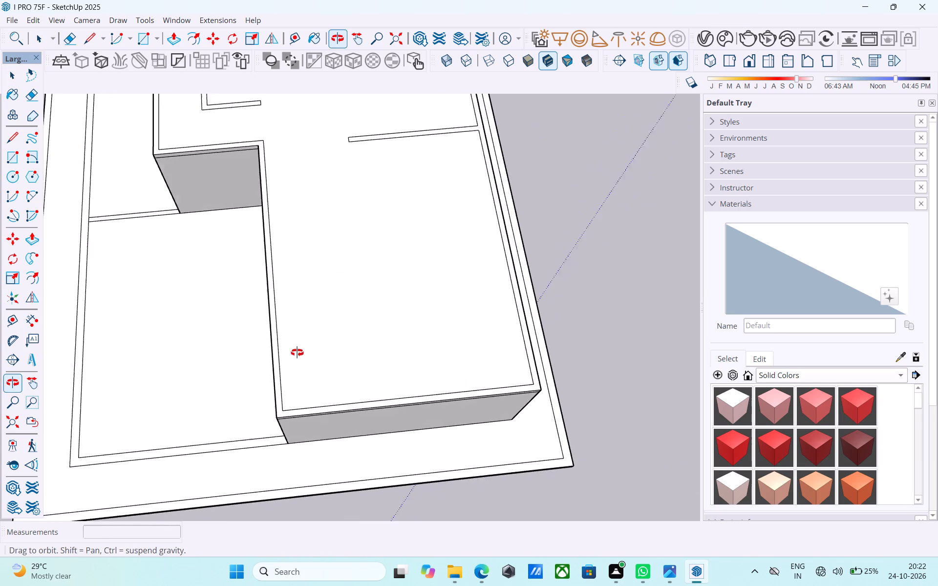
{"action": "middle_click_drag", "start_coordinate": [297, 353], "coordinate": [300, 355], "text": "shift"}
{"action": "scroll", "coordinate": [357, 423], "scroll_direction": "up", "scroll_amount": 3}
{"action": "left_click", "coordinate": [369, 399]}
{"action": "key", "text": "m"}
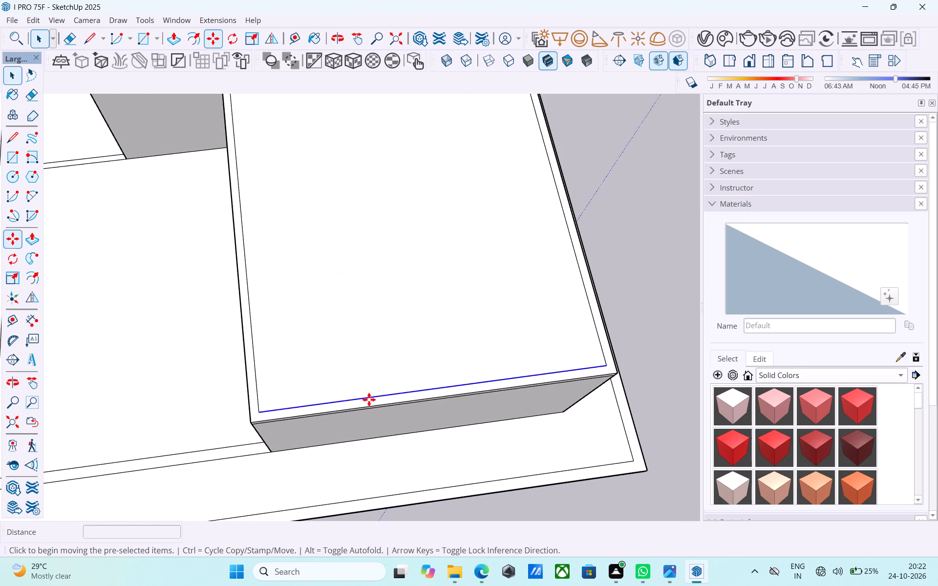
{"action": "left_click", "coordinate": [604, 368]}
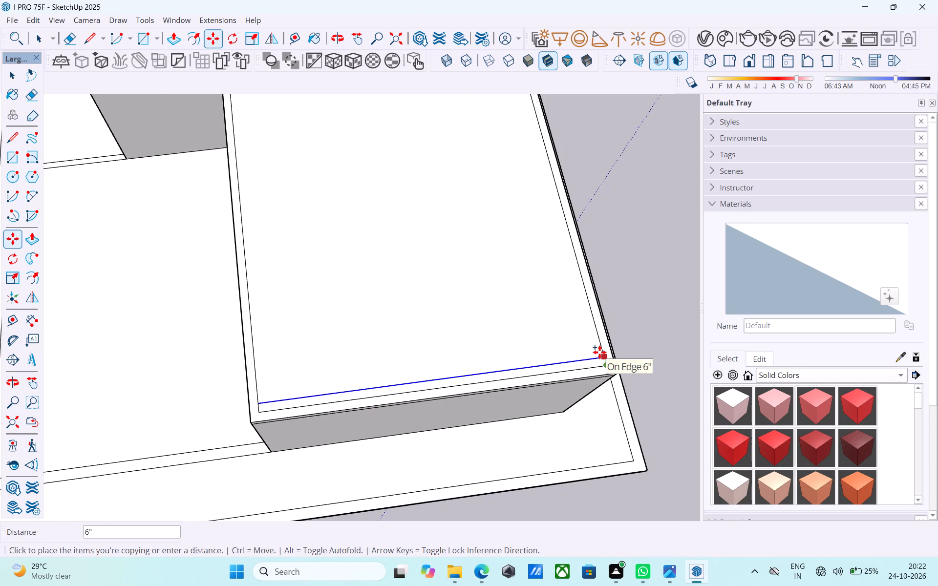
{"action": "type", "text": "4'\\\\"}
{"action": "key", "text": "Return"}
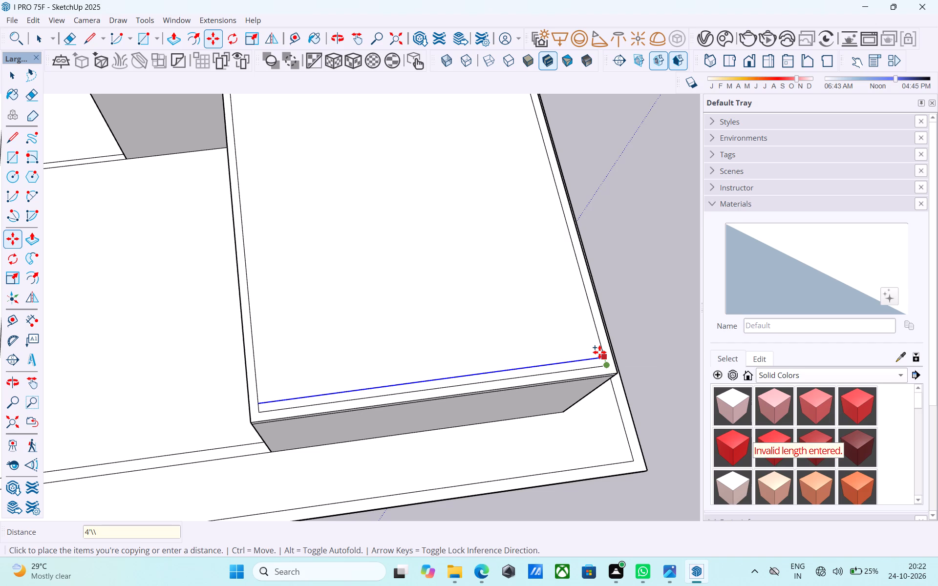
{"action": "key", "text": "BackSpace"}
{"action": "key", "text": "BackSpace"}
{"action": "type", "text": "4'"}
{"action": "key", "text": "Return"}
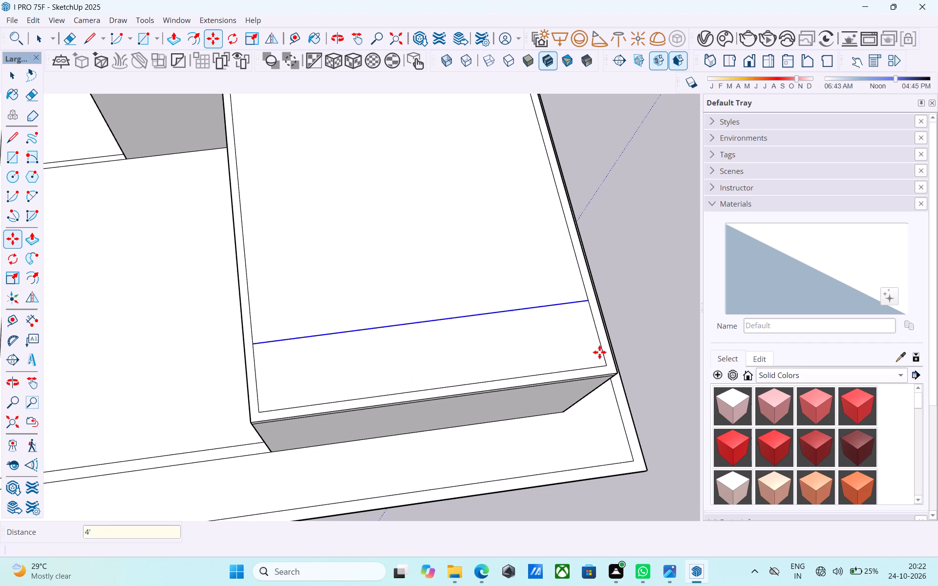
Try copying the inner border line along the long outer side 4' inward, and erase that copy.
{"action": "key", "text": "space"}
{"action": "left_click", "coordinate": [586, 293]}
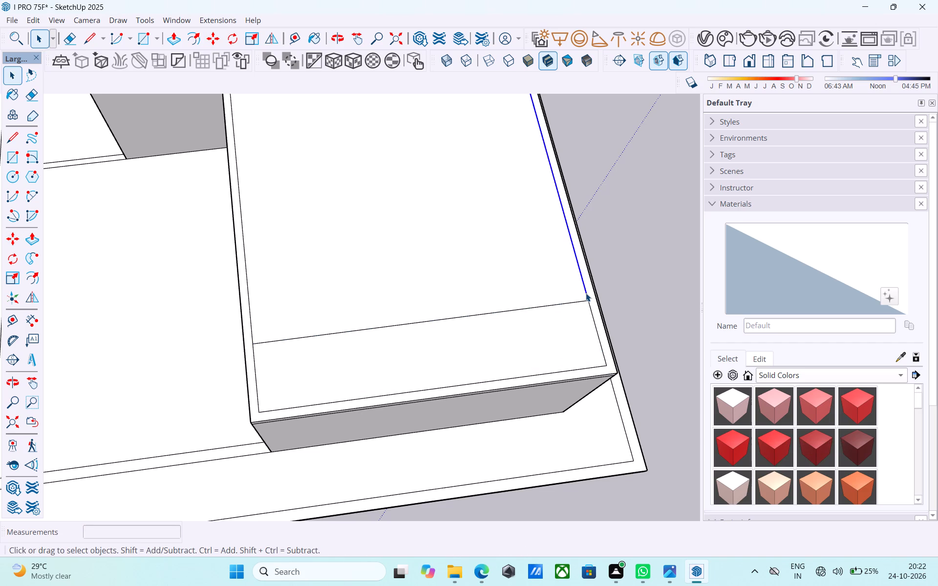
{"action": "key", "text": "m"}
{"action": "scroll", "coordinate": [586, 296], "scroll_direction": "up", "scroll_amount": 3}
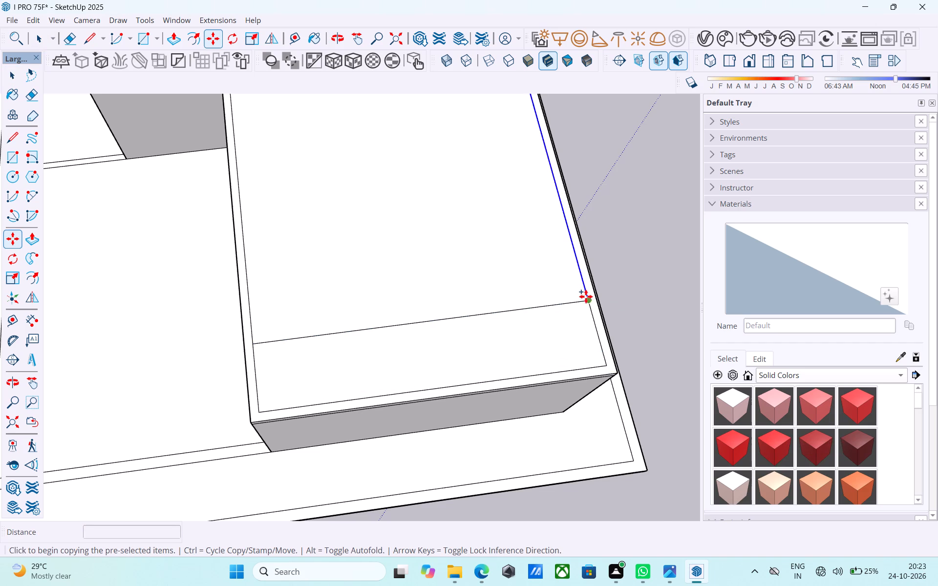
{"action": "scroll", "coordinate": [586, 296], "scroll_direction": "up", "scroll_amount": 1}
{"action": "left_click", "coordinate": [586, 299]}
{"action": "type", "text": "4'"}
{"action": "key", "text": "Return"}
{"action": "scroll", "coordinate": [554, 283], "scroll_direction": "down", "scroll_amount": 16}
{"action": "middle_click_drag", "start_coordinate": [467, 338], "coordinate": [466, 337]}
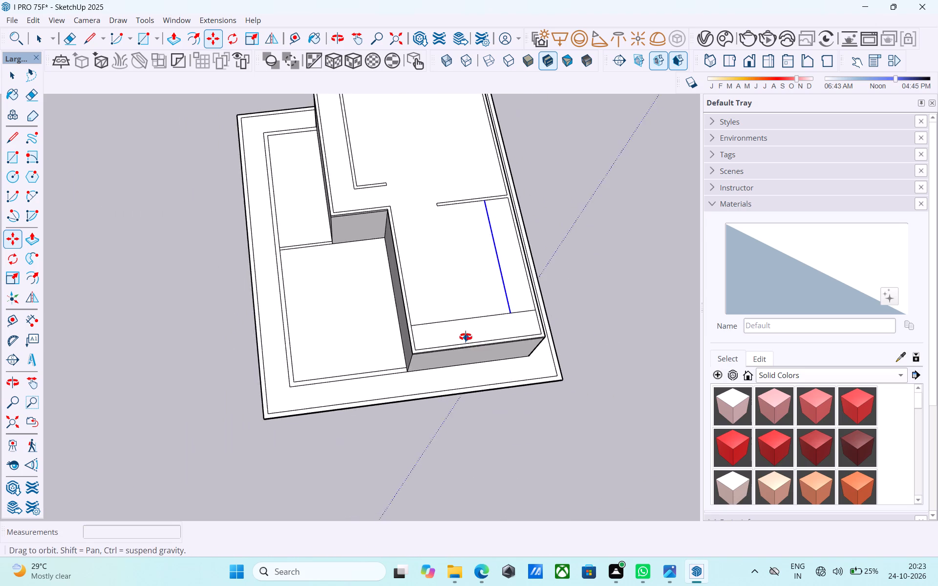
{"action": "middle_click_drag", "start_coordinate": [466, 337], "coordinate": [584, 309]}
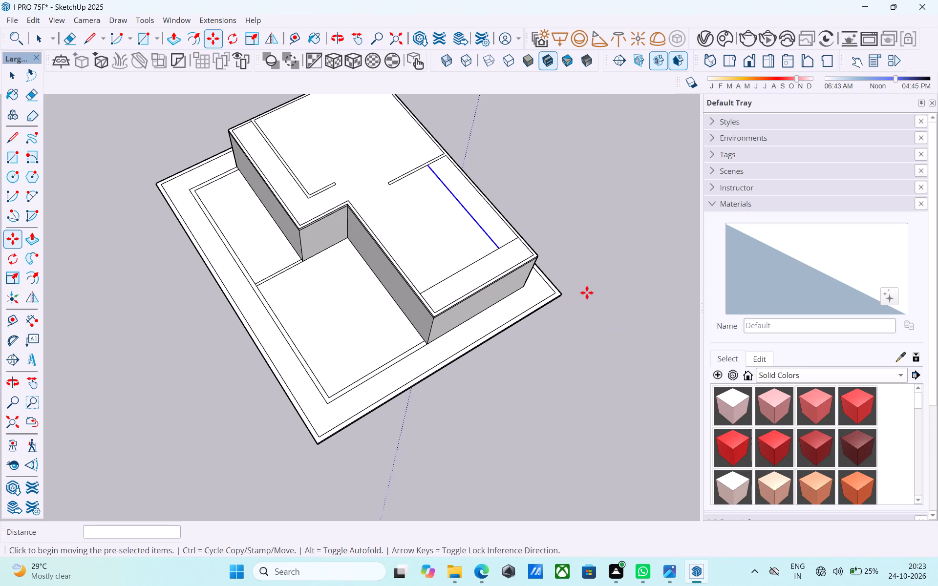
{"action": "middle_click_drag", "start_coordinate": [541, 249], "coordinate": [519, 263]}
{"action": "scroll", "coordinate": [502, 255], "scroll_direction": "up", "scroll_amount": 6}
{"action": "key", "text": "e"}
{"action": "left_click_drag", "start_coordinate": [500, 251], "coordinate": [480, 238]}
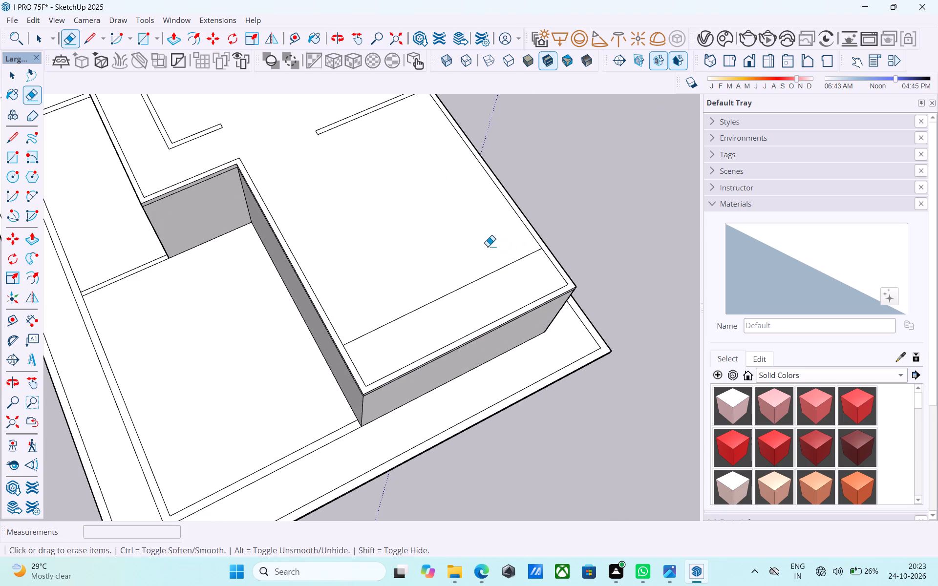
Copy the new cross line 6" further from the narrow end to form a wall strip.
{"action": "key", "text": "space"}
{"action": "left_click", "coordinate": [501, 266]}
{"action": "left_click", "coordinate": [501, 268]}
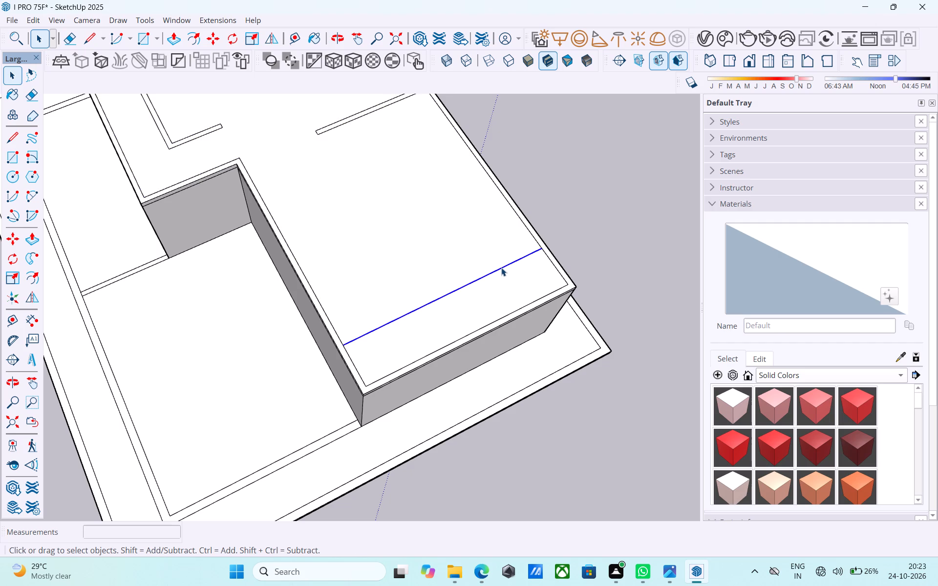
{"action": "key", "text": "m"}
{"action": "scroll", "coordinate": [546, 253], "scroll_direction": "up", "scroll_amount": 4}
{"action": "left_click", "coordinate": [543, 251]}
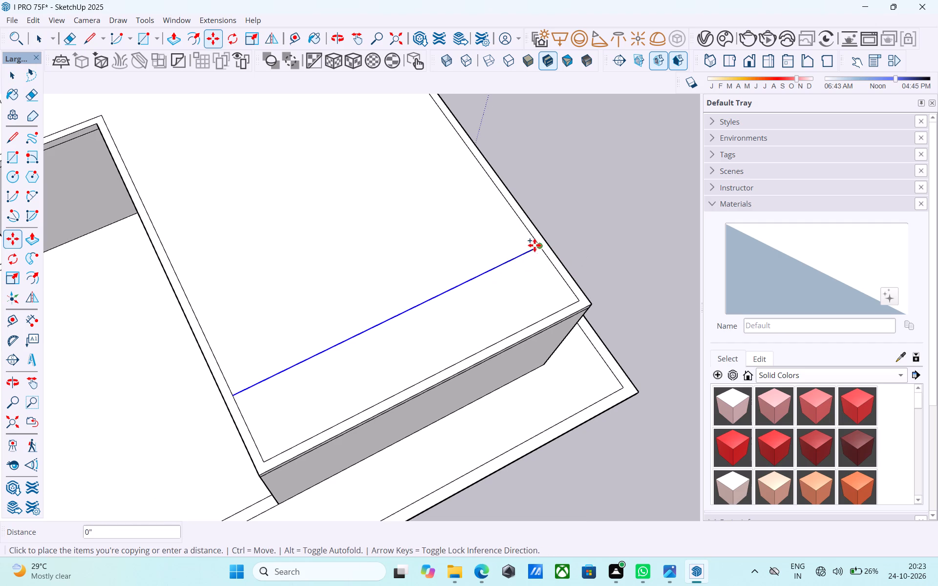
{"action": "type", "text": "6\""}
{"action": "key", "text": "Return"}
Draw a short line across the long-side border at the new strip and erase the dividing segment, joining strip and border.
{"action": "key", "text": "l"}
{"action": "scroll", "coordinate": [558, 260], "scroll_direction": "up", "scroll_amount": 2}
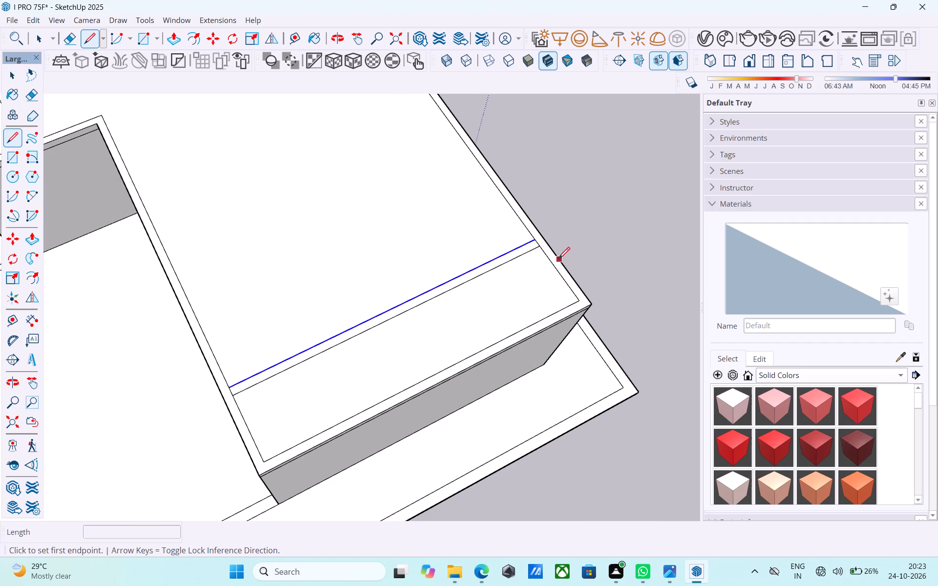
{"action": "scroll", "coordinate": [558, 260], "scroll_direction": "up", "scroll_amount": 2}
{"action": "left_click", "coordinate": [530, 242]}
{"action": "left_click", "coordinate": [539, 235]}
{"action": "key", "text": "space"}
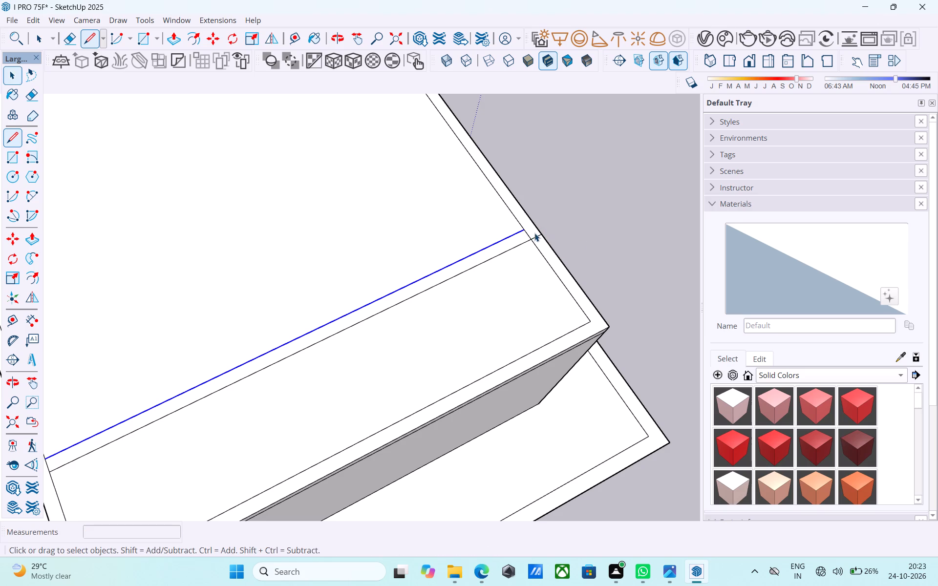
{"action": "key", "text": "e"}
{"action": "scroll", "coordinate": [531, 232], "scroll_direction": "up", "scroll_amount": 5}
{"action": "left_click", "coordinate": [531, 232]}
{"action": "left_click_drag", "start_coordinate": [529, 234], "coordinate": [522, 236]}
{"action": "scroll", "coordinate": [597, 188], "scroll_direction": "down", "scroll_amount": 6}
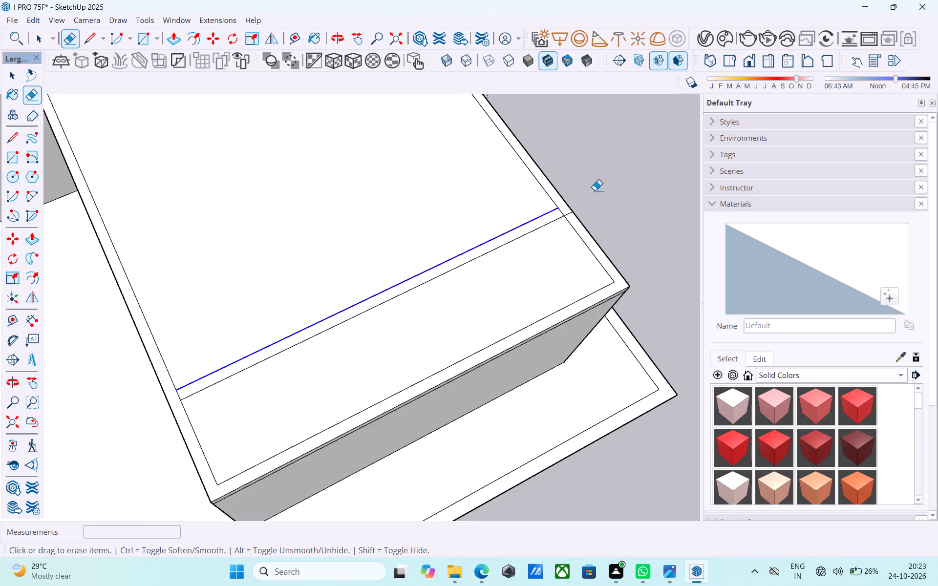
{"action": "scroll", "coordinate": [574, 206], "scroll_direction": "up", "scroll_amount": 8}
{"action": "left_click_drag", "start_coordinate": [551, 221], "coordinate": [544, 225]}
{"action": "scroll", "coordinate": [583, 191], "scroll_direction": "down", "scroll_amount": 17}
{"action": "middle_click_drag", "start_coordinate": [541, 225], "coordinate": [504, 242]}
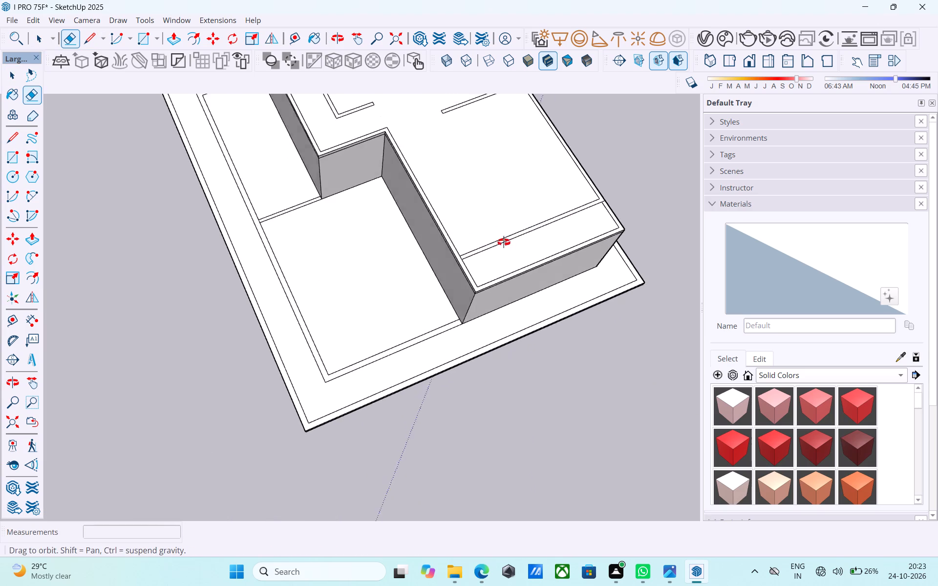
{"action": "middle_click_drag", "start_coordinate": [504, 242], "coordinate": [501, 248]}
Close the new strip with a short line partway along and erase its remainder toward the notch-side border.
{"action": "key", "text": "space"}
{"action": "scroll", "coordinate": [315, 253], "scroll_direction": "down", "scroll_amount": 5}
{"action": "scroll", "coordinate": [457, 247], "scroll_direction": "up", "scroll_amount": 14}
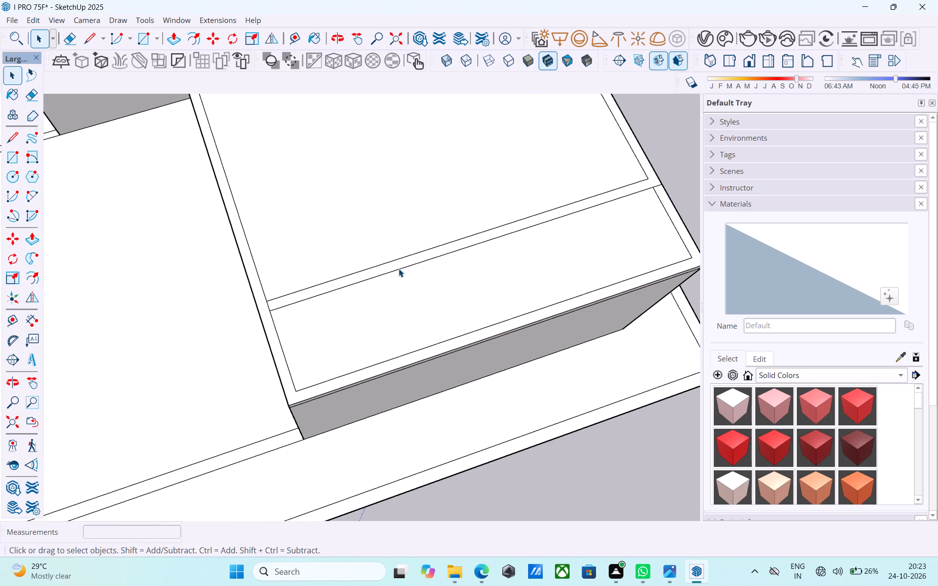
{"action": "key", "text": "l"}
{"action": "left_click", "coordinate": [396, 269]}
{"action": "left_click", "coordinate": [395, 261]}
{"action": "key", "text": "space"}
{"action": "key", "text": "e"}
{"action": "left_click_drag", "start_coordinate": [362, 292], "coordinate": [360, 285]}
{"action": "left_click_drag", "start_coordinate": [360, 287], "coordinate": [352, 250]}
{"action": "scroll", "coordinate": [349, 253], "scroll_direction": "down", "scroll_amount": 6}
Push/Pull the connected wall strip face on the roof up 10' to raise the upper-floor walls.
{"action": "key", "text": "space"}
{"action": "scroll", "coordinate": [384, 267], "scroll_direction": "up", "scroll_amount": 6}
{"action": "left_click", "coordinate": [396, 251]}
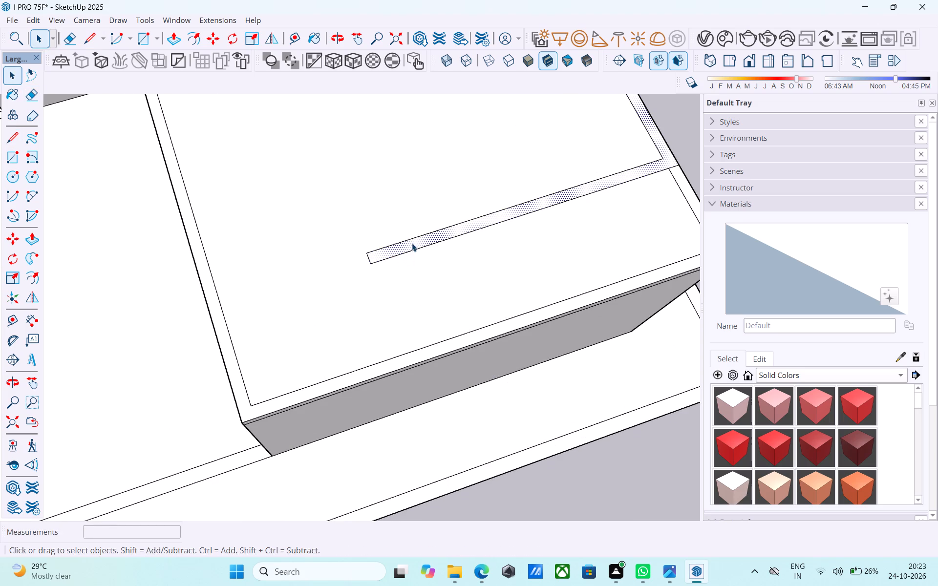
{"action": "key", "text": "p"}
{"action": "left_click", "coordinate": [409, 242]}
{"action": "type", "text": "10'"}
{"action": "key", "text": "Return"}
{"action": "key", "text": "space"}
{"action": "scroll", "coordinate": [392, 246], "scroll_direction": "down", "scroll_amount": 19}
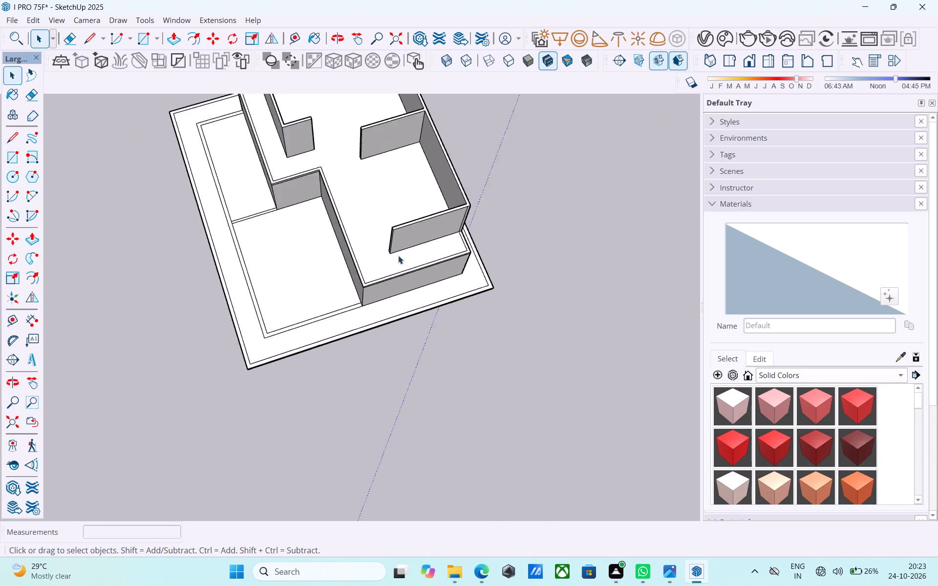
Examine the raised upper-floor walls from several sides and from above.
{"action": "middle_click_drag", "start_coordinate": [398, 255], "coordinate": [592, 77]}
{"action": "middle_click_drag", "start_coordinate": [459, 148], "coordinate": [591, 103]}
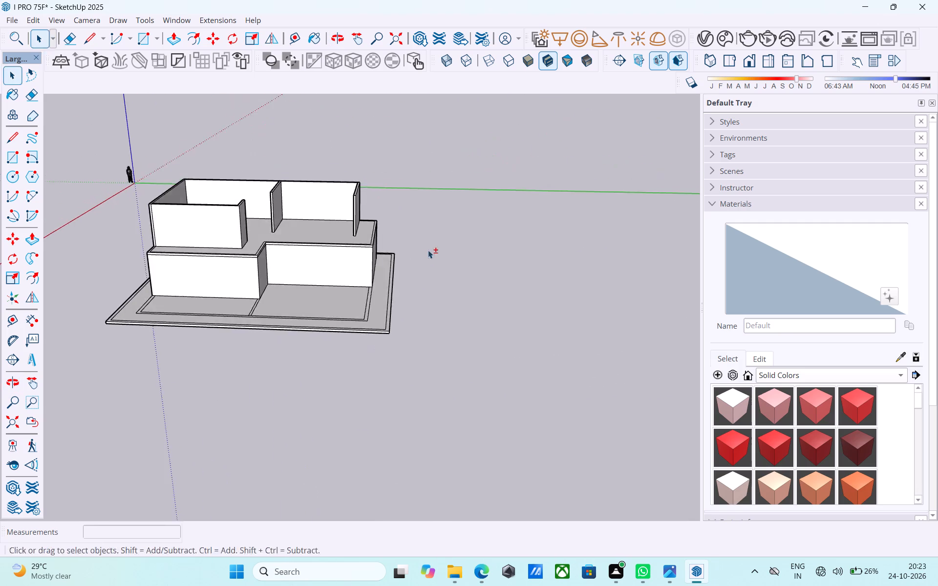
{"action": "middle_click_drag", "start_coordinate": [426, 257], "coordinate": [448, 174], "text": "shift"}
{"action": "middle_click_drag", "start_coordinate": [313, 312], "coordinate": [362, 218], "text": "shift"}
{"action": "scroll", "coordinate": [363, 221], "scroll_direction": "up", "scroll_amount": 6}
{"action": "scroll", "coordinate": [363, 204], "scroll_direction": "down", "scroll_amount": 5}
{"action": "middle_click_drag", "start_coordinate": [362, 212], "coordinate": [232, 354]}
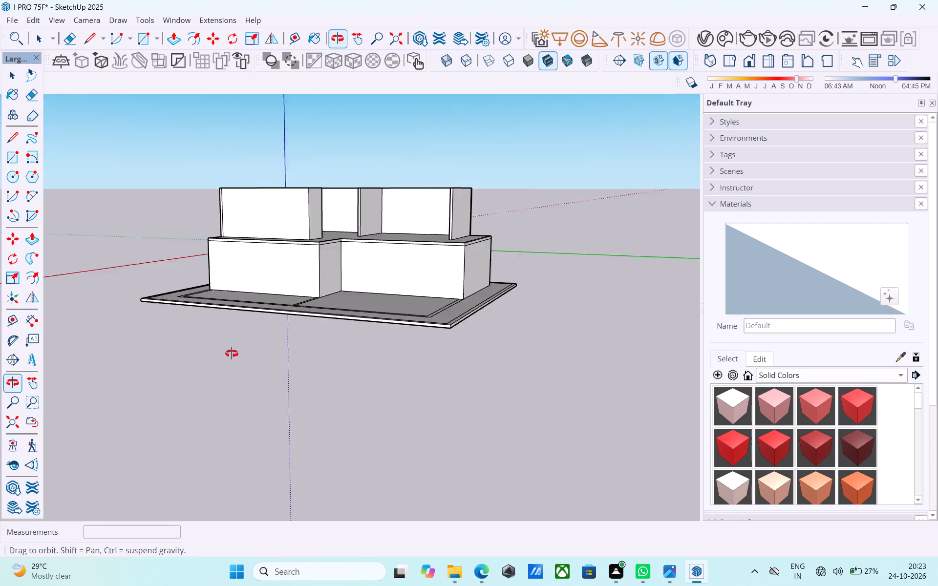
{"action": "middle_click_drag", "start_coordinate": [232, 354], "coordinate": [228, 356]}
{"action": "scroll", "coordinate": [294, 231], "scroll_direction": "up", "scroll_amount": 5}
{"action": "middle_click_drag", "start_coordinate": [298, 230], "coordinate": [465, 370], "text": "shift"}
{"action": "middle_click_drag", "start_coordinate": [335, 353], "coordinate": [502, 329], "text": "shift"}
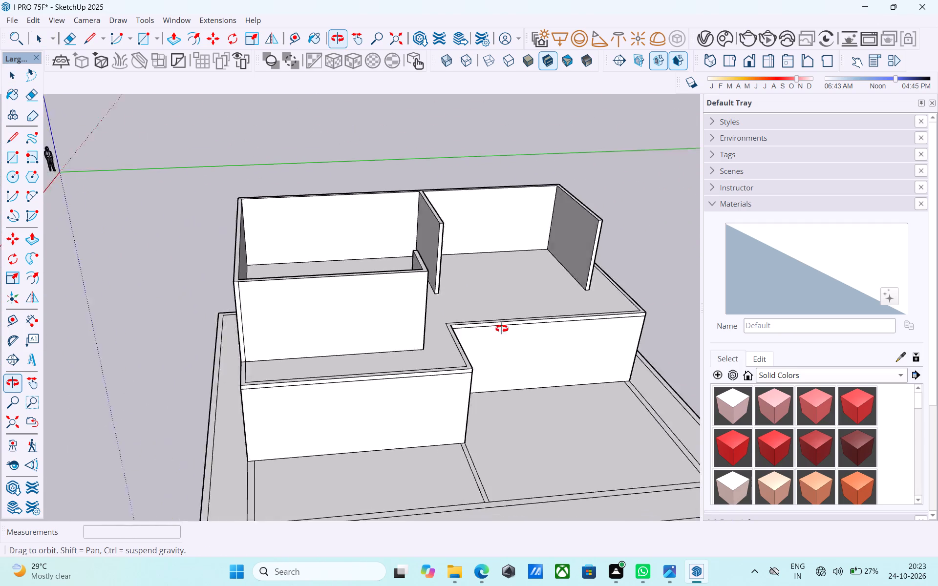
{"action": "middle_click_drag", "start_coordinate": [502, 329], "coordinate": [118, 325], "text": "shift"}
{"action": "middle_click_drag", "start_coordinate": [297, 319], "coordinate": [231, 235], "text": "shift"}
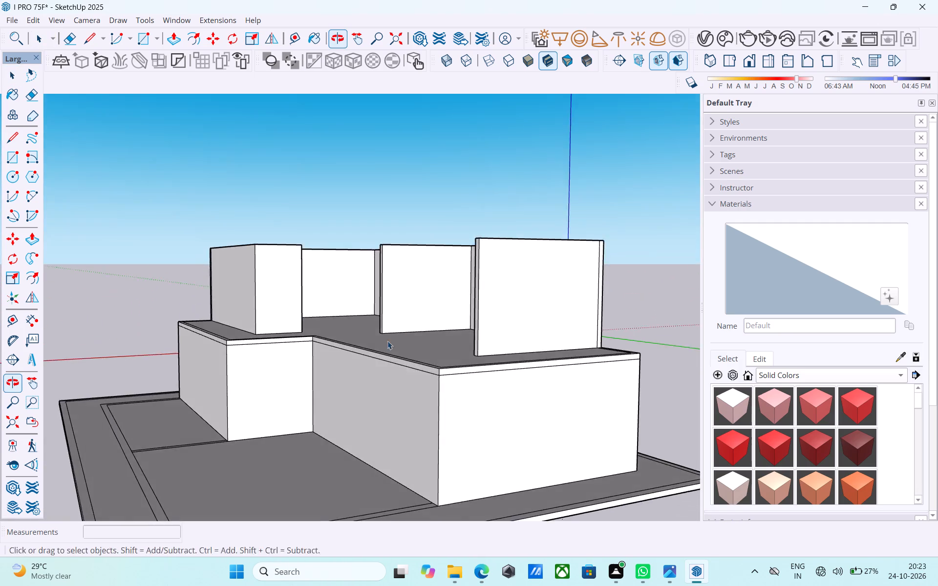
{"action": "middle_click_drag", "start_coordinate": [404, 327], "coordinate": [551, 458]}
{"action": "scroll", "coordinate": [486, 410], "scroll_direction": "up", "scroll_amount": 1, "text": "shift"}
{"action": "middle_click_drag", "start_coordinate": [343, 408], "coordinate": [445, 374], "text": "shift"}
{"action": "scroll", "coordinate": [445, 375], "scroll_direction": "down", "scroll_amount": 2}
{"action": "middle_click_drag", "start_coordinate": [439, 371], "coordinate": [349, 397], "text": "shift"}
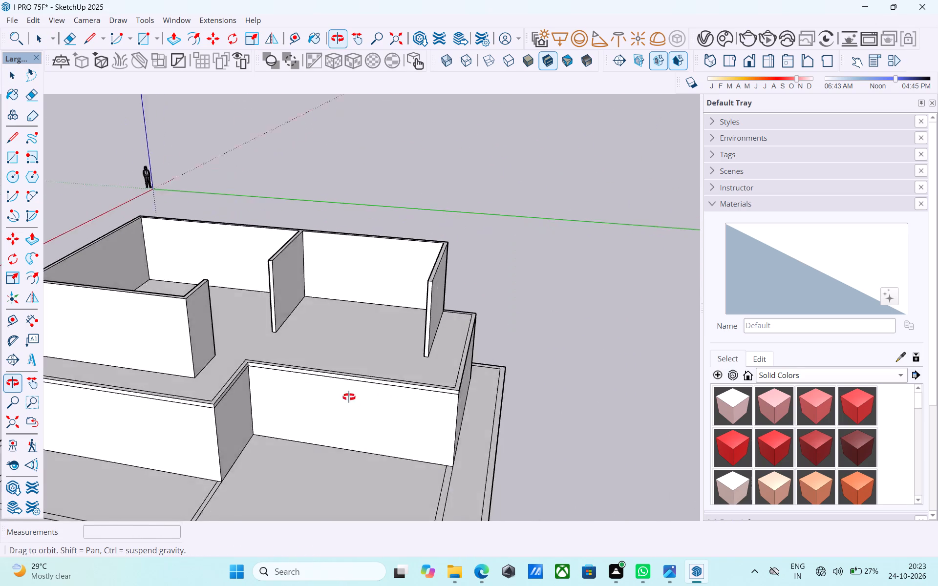
{"action": "middle_click_drag", "start_coordinate": [349, 397], "coordinate": [329, 424], "text": "shift"}
Push/Pull the free end face of the upper wall near the narrow end out to the notch-side roof border.
{"action": "scroll", "coordinate": [428, 345], "scroll_direction": "up", "scroll_amount": 5}
{"action": "left_click", "coordinate": [432, 333]}
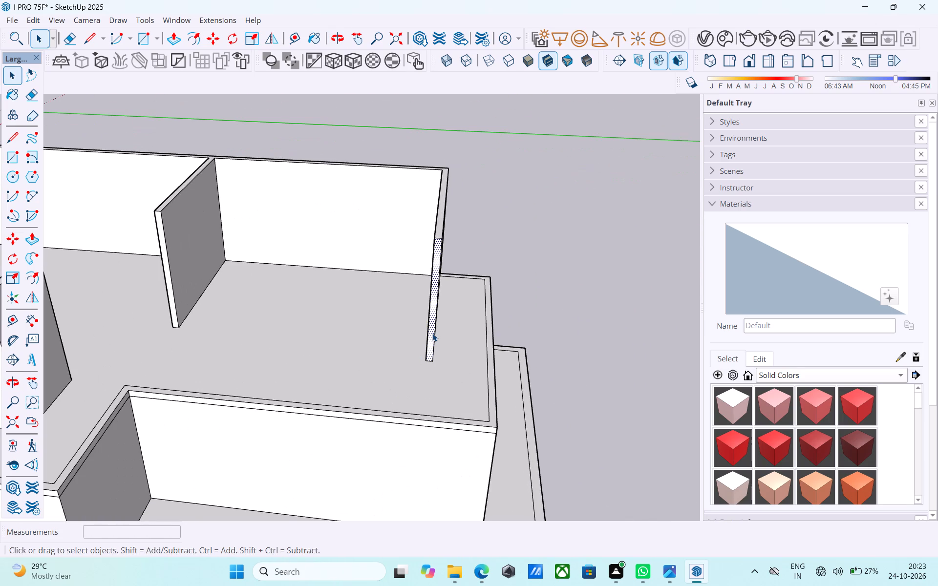
{"action": "key", "text": "p"}
{"action": "left_click", "coordinate": [432, 333]}
{"action": "left_click", "coordinate": [422, 416]}
{"action": "key", "text": "space"}
{"action": "scroll", "coordinate": [418, 413], "scroll_direction": "down", "scroll_amount": 4}
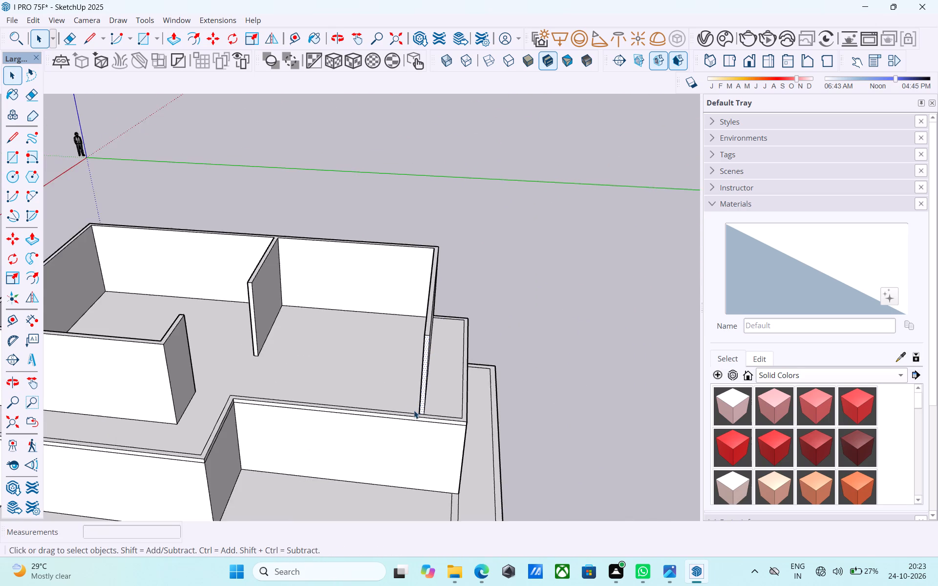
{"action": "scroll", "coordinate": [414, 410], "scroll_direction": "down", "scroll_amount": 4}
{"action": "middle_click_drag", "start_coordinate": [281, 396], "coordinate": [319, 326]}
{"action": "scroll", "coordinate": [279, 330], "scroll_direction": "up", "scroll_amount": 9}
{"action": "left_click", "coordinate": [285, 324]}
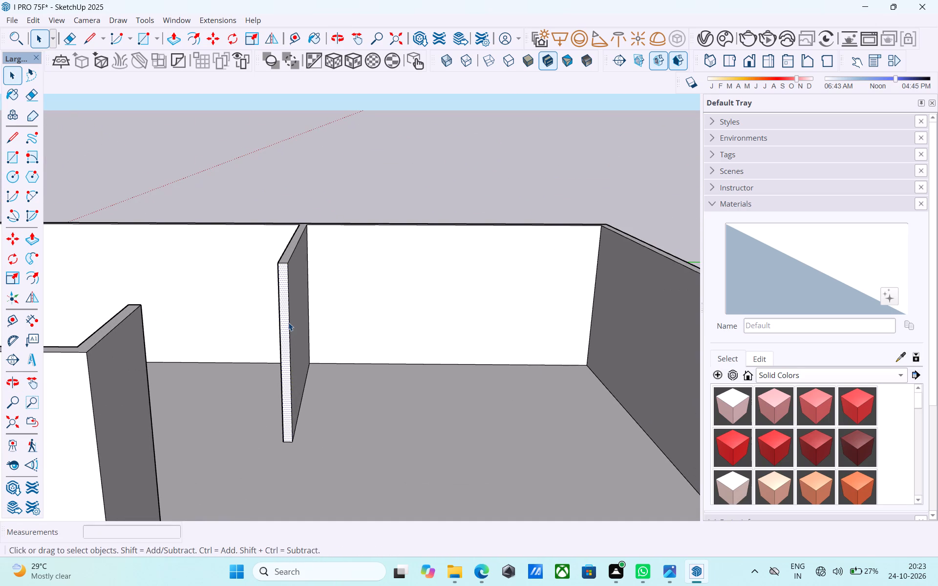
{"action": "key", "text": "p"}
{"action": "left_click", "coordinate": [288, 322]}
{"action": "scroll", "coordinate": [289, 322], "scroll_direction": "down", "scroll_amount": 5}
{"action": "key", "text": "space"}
Examine the two-storey building from above, from low angles and around its sides.
{"action": "scroll", "coordinate": [289, 327], "scroll_direction": "down", "scroll_amount": 6}
{"action": "middle_click_drag", "start_coordinate": [281, 356], "coordinate": [95, 378]}
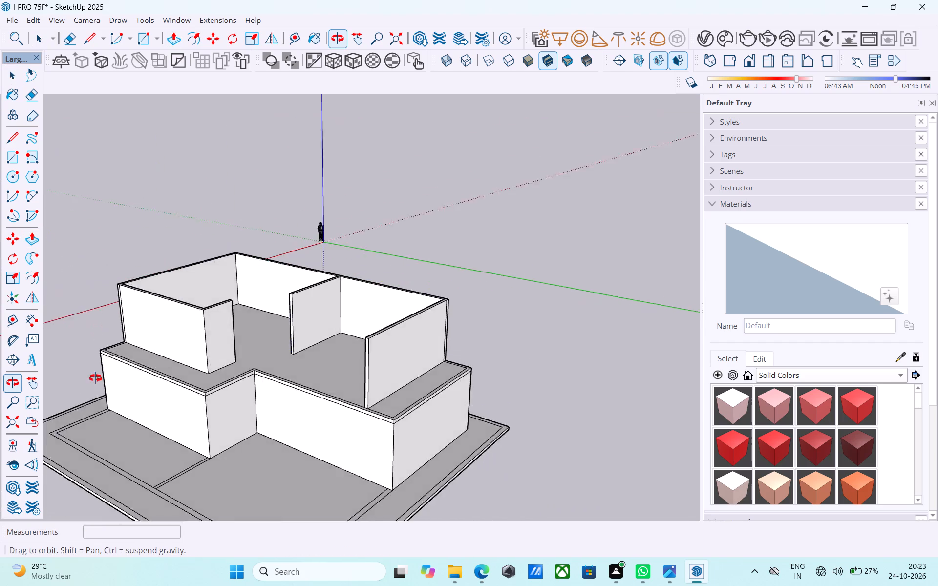
{"action": "middle_click_drag", "start_coordinate": [95, 378], "coordinate": [290, 406]}
{"action": "scroll", "coordinate": [302, 295], "scroll_direction": "down", "scroll_amount": 5}
{"action": "middle_click_drag", "start_coordinate": [294, 314], "coordinate": [297, 433]}
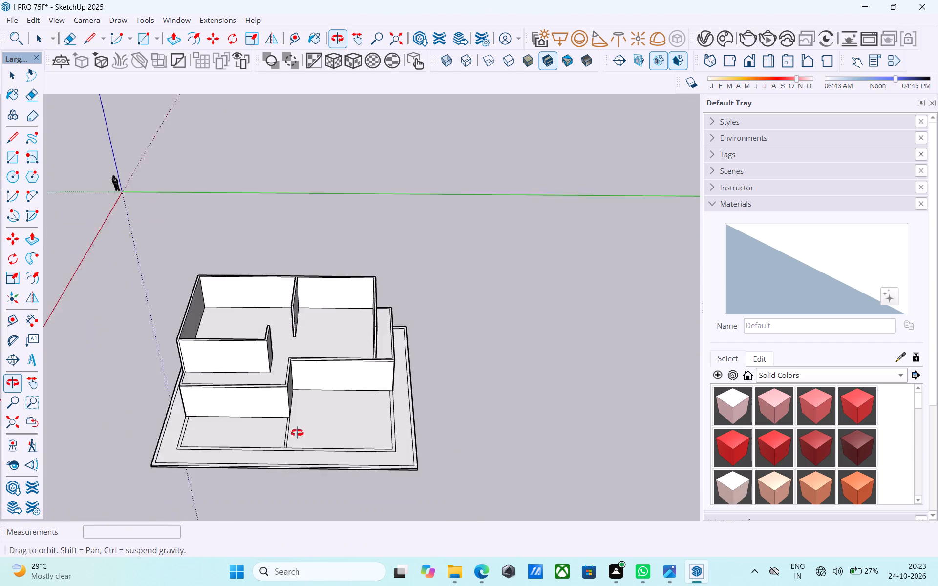
{"action": "middle_click_drag", "start_coordinate": [297, 433], "coordinate": [640, 315]}
{"action": "middle_click_drag", "start_coordinate": [406, 394], "coordinate": [430, 139]}
{"action": "middle_click_drag", "start_coordinate": [247, 279], "coordinate": [619, 368]}
{"action": "middle_click_drag", "start_coordinate": [318, 335], "coordinate": [698, 363]}
{"action": "middle_click_drag", "start_coordinate": [411, 367], "coordinate": [611, 478]}
{"action": "middle_click_drag", "start_coordinate": [356, 395], "coordinate": [537, 391]}
{"action": "scroll", "coordinate": [412, 297], "scroll_direction": "down", "scroll_amount": 2}
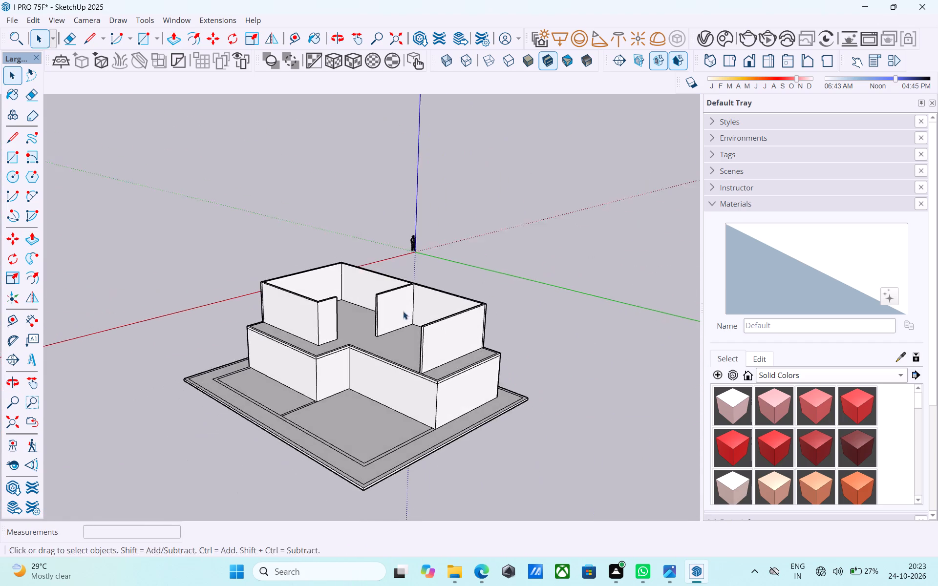
{"action": "scroll", "coordinate": [403, 311], "scroll_direction": "down", "scroll_amount": 1}
{"action": "middle_click_drag", "start_coordinate": [402, 320], "coordinate": [518, 301]}
{"action": "scroll", "coordinate": [362, 327], "scroll_direction": "up", "scroll_amount": 2}
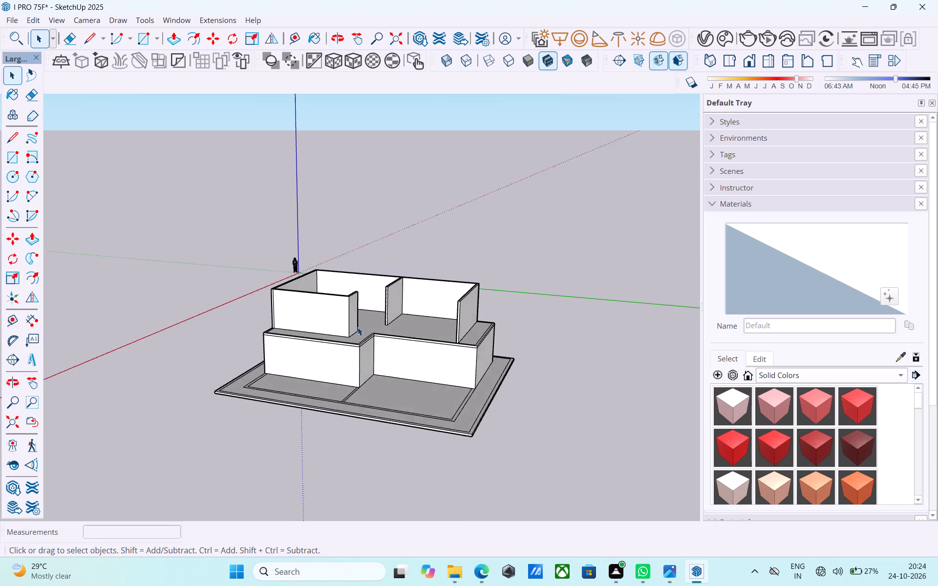
{"action": "scroll", "coordinate": [358, 327], "scroll_direction": "up", "scroll_amount": 4}
{"action": "scroll", "coordinate": [353, 324], "scroll_direction": "down", "scroll_amount": 5}
{"action": "middle_click_drag", "start_coordinate": [337, 329], "coordinate": [425, 383]}
{"action": "scroll", "coordinate": [425, 383], "scroll_direction": "up", "scroll_amount": 6}
{"action": "scroll", "coordinate": [336, 321], "scroll_direction": "up", "scroll_amount": 2}
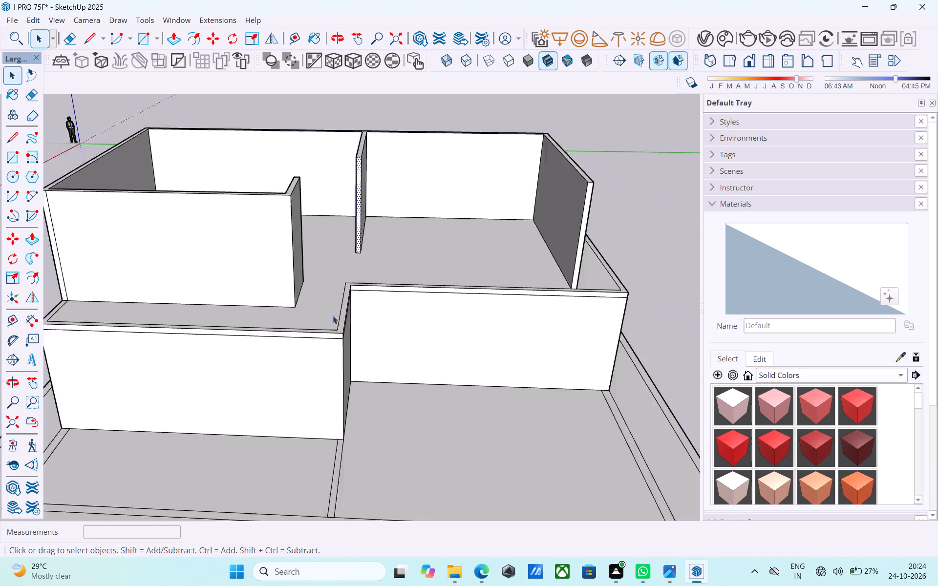
{"action": "scroll", "coordinate": [333, 315], "scroll_direction": "up", "scroll_amount": 5}
{"action": "middle_click_drag", "start_coordinate": [346, 290], "coordinate": [253, 274]}
{"action": "scroll", "coordinate": [376, 244], "scroll_direction": "down", "scroll_amount": 6}
{"action": "middle_click_drag", "start_coordinate": [338, 295], "coordinate": [365, 175]}
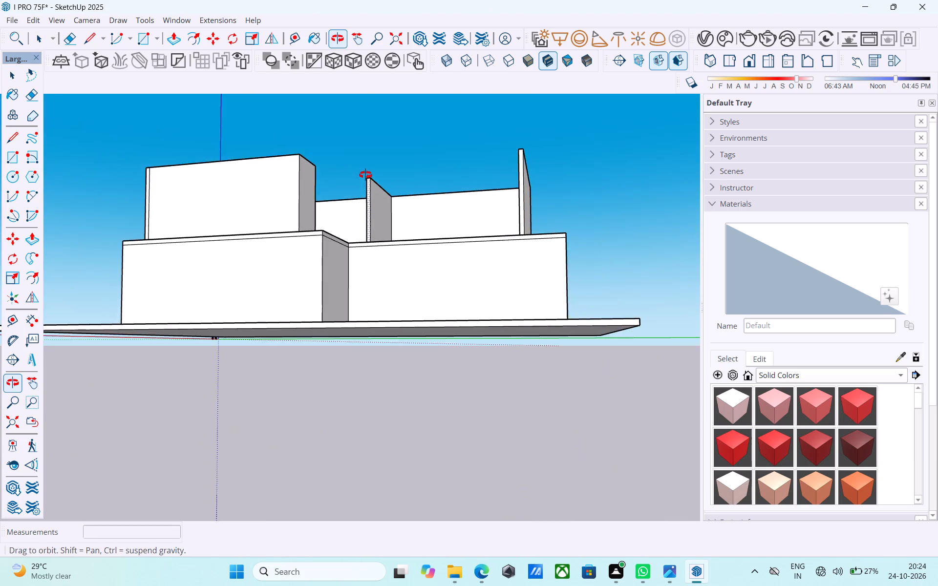
{"action": "middle_click_drag", "start_coordinate": [365, 175], "coordinate": [569, 261]}
{"action": "middle_click_drag", "start_coordinate": [332, 301], "coordinate": [563, 277]}
{"action": "middle_click_drag", "start_coordinate": [281, 290], "coordinate": [635, 225]}
{"action": "middle_click_drag", "start_coordinate": [382, 264], "coordinate": [670, 250]}
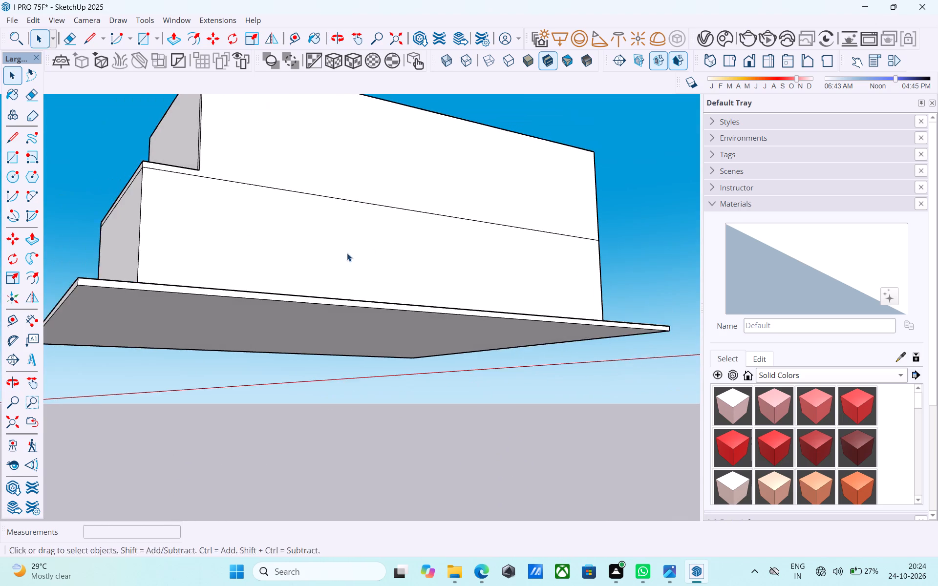
Examine the upper-floor walls and roof slab of the two-storey building from above and around all sides.
{"action": "middle_click_drag", "start_coordinate": [343, 254], "coordinate": [553, 223]}
{"action": "scroll", "coordinate": [327, 202], "scroll_direction": "down", "scroll_amount": 4}
{"action": "middle_click_drag", "start_coordinate": [328, 233], "coordinate": [370, 391]}
{"action": "scroll", "coordinate": [341, 251], "scroll_direction": "down", "scroll_amount": 3}
{"action": "middle_click_drag", "start_coordinate": [333, 272], "coordinate": [550, 258]}
{"action": "middle_click_drag", "start_coordinate": [358, 268], "coordinate": [499, 307]}
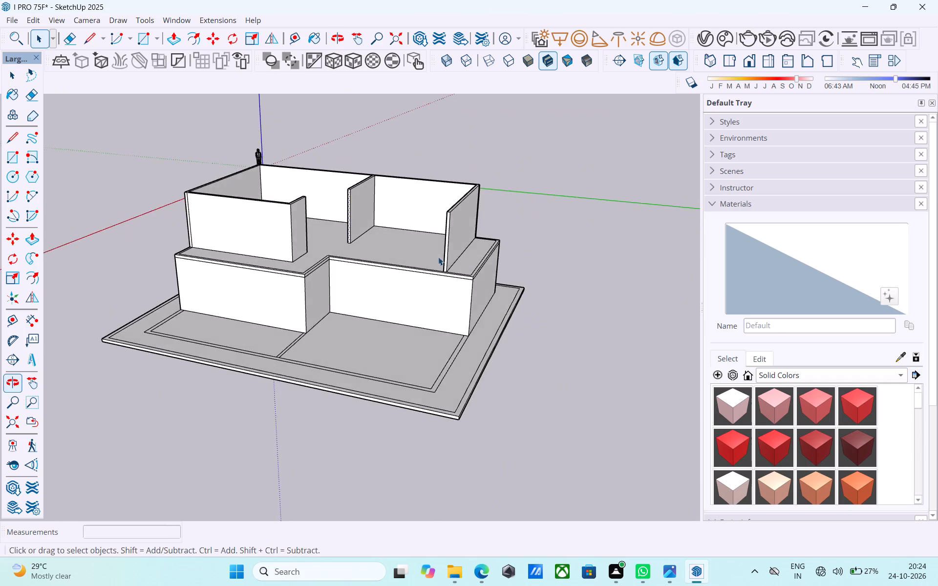
{"action": "scroll", "coordinate": [373, 194], "scroll_direction": "up", "scroll_amount": 2}
{"action": "scroll", "coordinate": [370, 187], "scroll_direction": "down", "scroll_amount": 2}
{"action": "middle_click_drag", "start_coordinate": [374, 203], "coordinate": [449, 355]}
{"action": "middle_click_drag", "start_coordinate": [327, 210], "coordinate": [521, 216]}
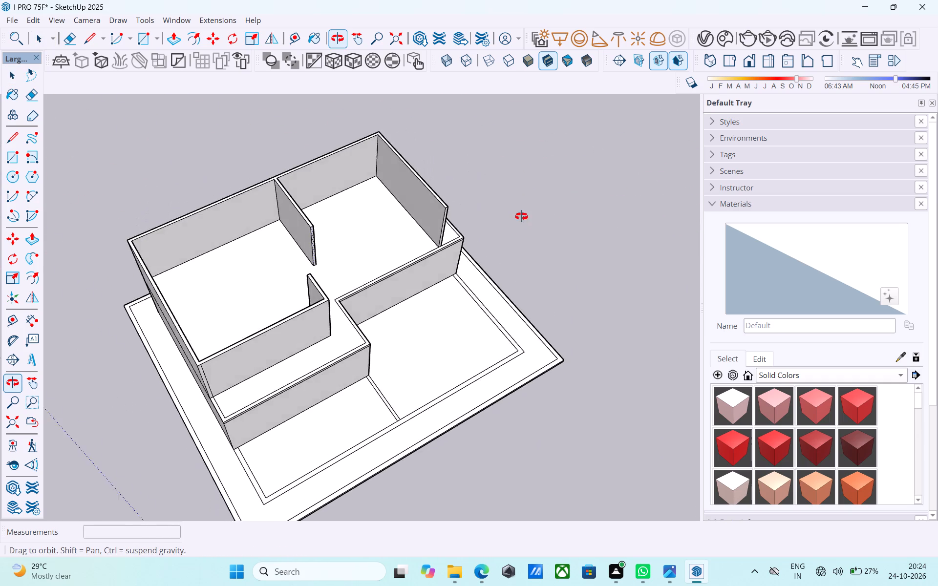
{"action": "middle_click_drag", "start_coordinate": [521, 216], "coordinate": [499, 128]}
{"action": "scroll", "coordinate": [397, 183], "scroll_direction": "up", "scroll_amount": 6}
{"action": "scroll", "coordinate": [377, 157], "scroll_direction": "down", "scroll_amount": 6}
{"action": "middle_click_drag", "start_coordinate": [388, 159], "coordinate": [272, 202]}
{"action": "scroll", "coordinate": [220, 206], "scroll_direction": "up", "scroll_amount": 6}
{"action": "middle_click_drag", "start_coordinate": [201, 209], "coordinate": [501, 119]}
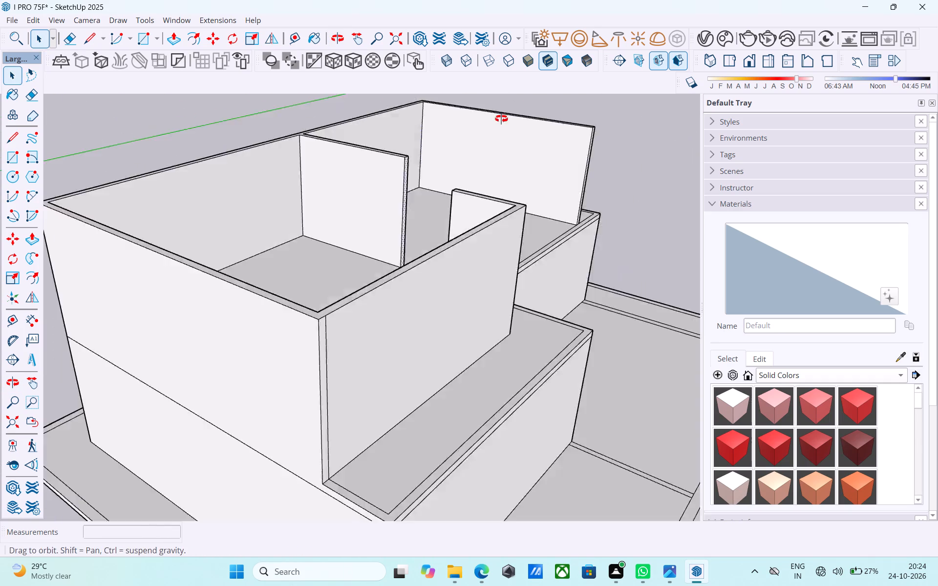
{"action": "middle_click_drag", "start_coordinate": [501, 119], "coordinate": [505, 118]}
{"action": "scroll", "coordinate": [505, 118], "scroll_direction": "down", "scroll_amount": 3}
{"action": "middle_click_drag", "start_coordinate": [510, 119], "coordinate": [245, 169]}
{"action": "scroll", "coordinate": [218, 167], "scroll_direction": "down", "scroll_amount": 4}
{"action": "middle_click_drag", "start_coordinate": [385, 151], "coordinate": [166, 164]}
{"action": "middle_click_drag", "start_coordinate": [430, 151], "coordinate": [392, 133]}
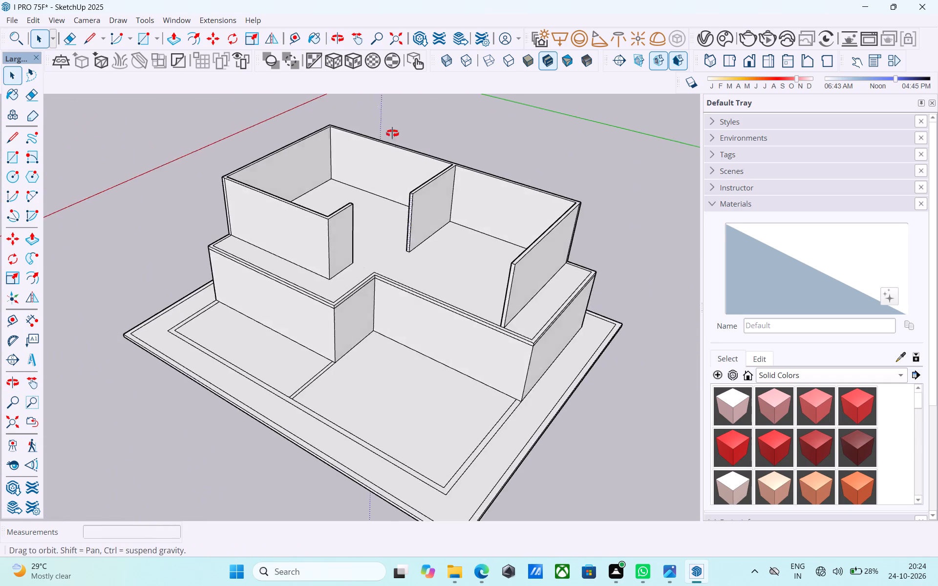
{"action": "middle_click_drag", "start_coordinate": [392, 133], "coordinate": [271, 171]}
{"action": "scroll", "coordinate": [257, 184], "scroll_direction": "down", "scroll_amount": 5}
{"action": "middle_click_drag", "start_coordinate": [250, 192], "coordinate": [674, 205]}
{"action": "scroll", "coordinate": [618, 174], "scroll_direction": "down", "scroll_amount": 3}
{"action": "middle_click_drag", "start_coordinate": [390, 245], "coordinate": [446, 149]}
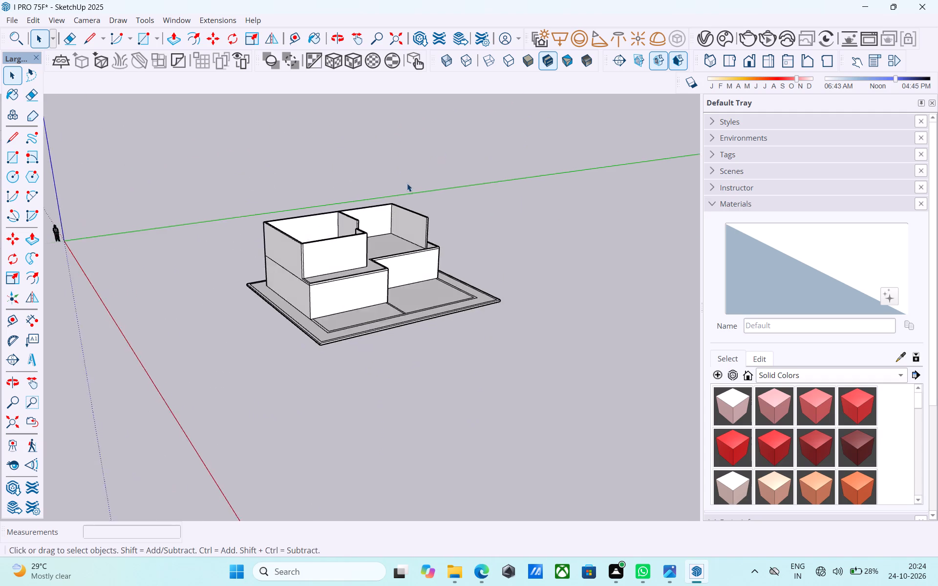
{"action": "scroll", "coordinate": [350, 204], "scroll_direction": "up", "scroll_amount": 6}
{"action": "scroll", "coordinate": [353, 172], "scroll_direction": "down", "scroll_amount": 5}
{"action": "middle_click_drag", "start_coordinate": [347, 198], "coordinate": [367, 336]}
{"action": "scroll", "coordinate": [365, 240], "scroll_direction": "up", "scroll_amount": 7}
{"action": "scroll", "coordinate": [355, 207], "scroll_direction": "down", "scroll_amount": 7}
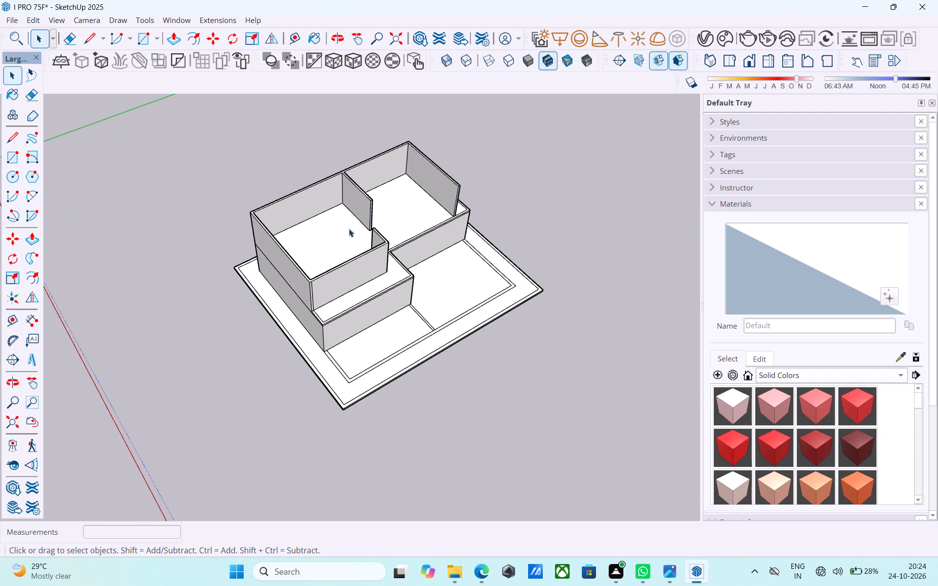
{"action": "middle_click_drag", "start_coordinate": [389, 314], "coordinate": [103, 238]}
{"action": "scroll", "coordinate": [356, 278], "scroll_direction": "up", "scroll_amount": 6}
Push/Pull the border strip along the base slab's outer edge up 5' to raise a boundary wall around the plot.
{"action": "key", "text": "l"}
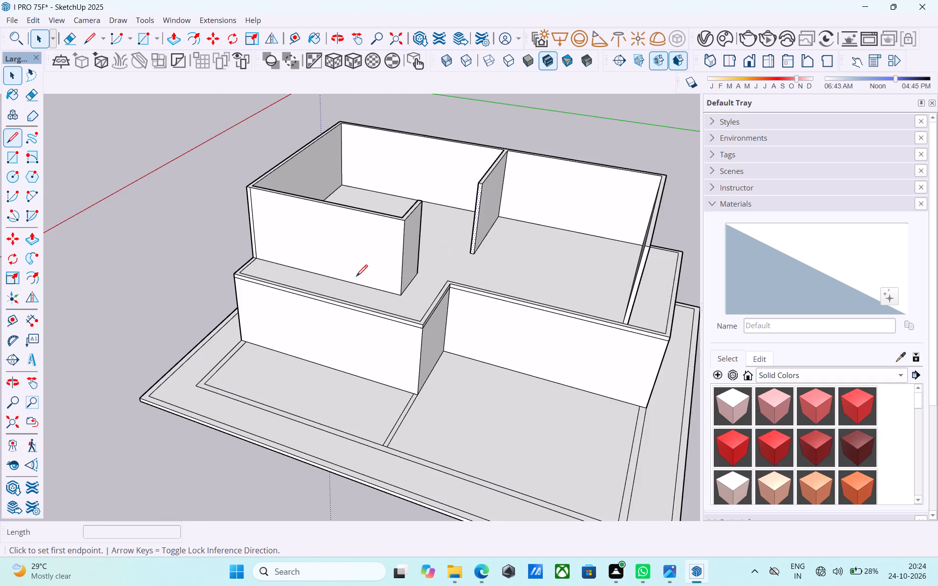
{"action": "scroll", "coordinate": [356, 277], "scroll_direction": "down", "scroll_amount": 7}
{"action": "middle_click_drag", "start_coordinate": [365, 309], "coordinate": [395, 359], "text": "shift"}
{"action": "middle_click_drag", "start_coordinate": [461, 320], "coordinate": [549, 285]}
{"action": "scroll", "coordinate": [499, 337], "scroll_direction": "up", "scroll_amount": 3}
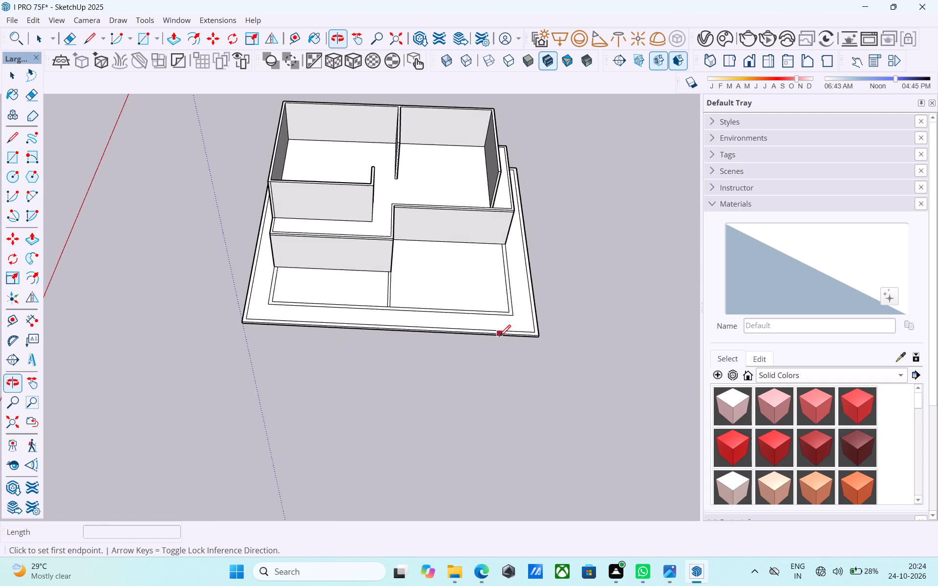
{"action": "scroll", "coordinate": [499, 337], "scroll_direction": "up", "scroll_amount": 3}
{"action": "scroll", "coordinate": [506, 309], "scroll_direction": "down", "scroll_amount": 5}
{"action": "middle_click_drag", "start_coordinate": [496, 344], "coordinate": [496, 386], "text": "shift"}
{"action": "scroll", "coordinate": [496, 386], "scroll_direction": "up", "scroll_amount": 10}
{"action": "key", "text": "space"}
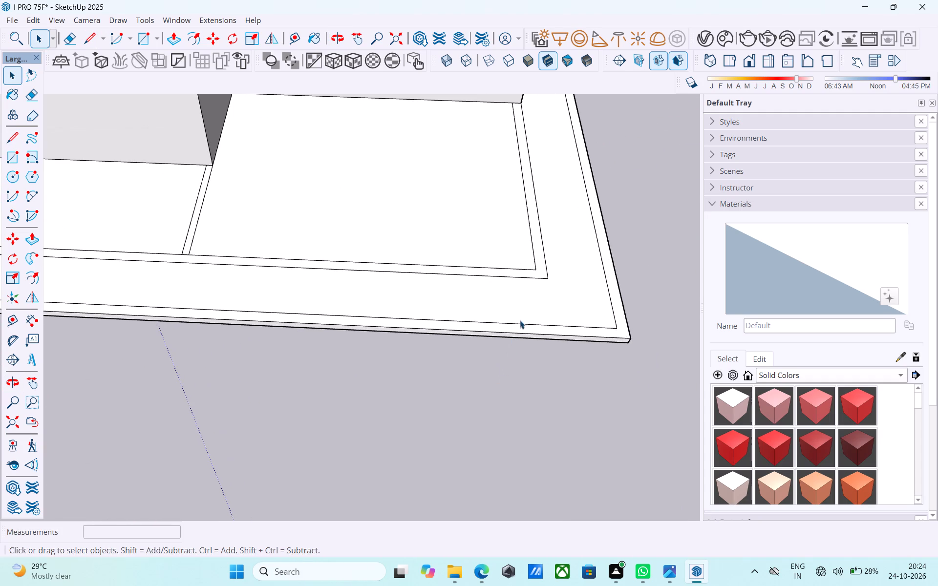
{"action": "left_click", "coordinate": [520, 328]}
{"action": "key", "text": "p"}
{"action": "left_click", "coordinate": [520, 328]}
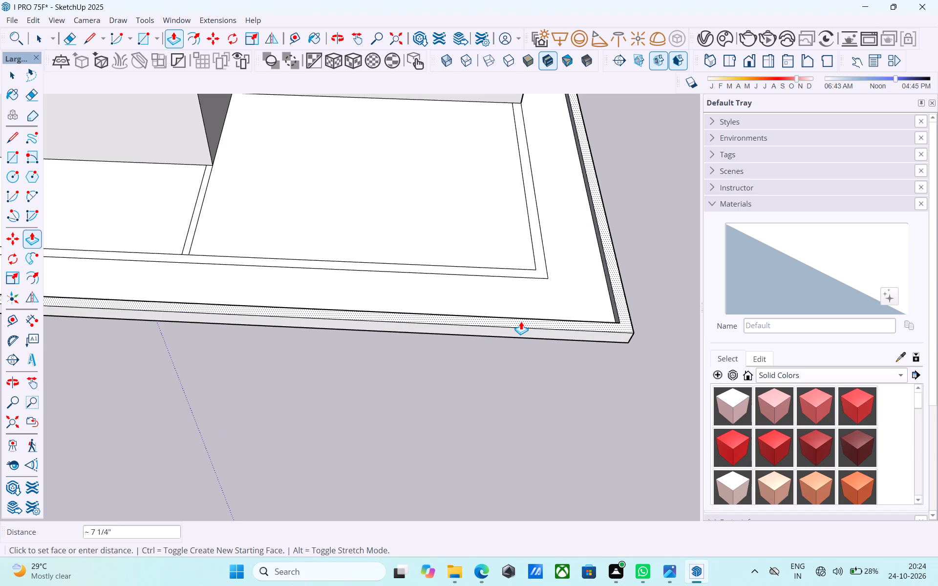
{"action": "type", "text": "5'"}
{"action": "key", "text": "Return"}
{"action": "key", "text": "space"}
Examine the raised boundary wall around the building from low angles, from all sides and from above.
{"action": "scroll", "coordinate": [521, 320], "scroll_direction": "down", "scroll_amount": 5}
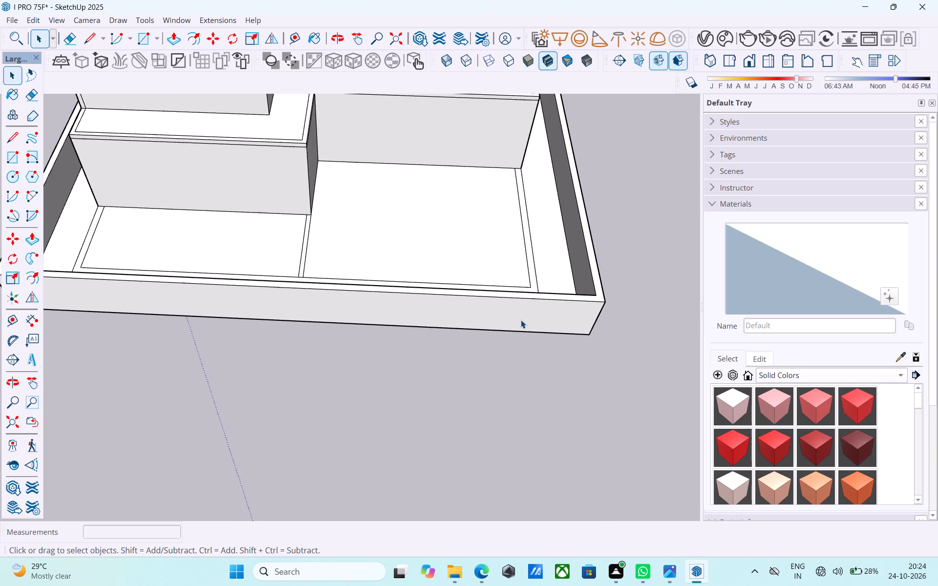
{"action": "middle_click_drag", "start_coordinate": [473, 265], "coordinate": [443, 431], "text": "shift"}
{"action": "scroll", "coordinate": [473, 265], "scroll_direction": "down", "scroll_amount": 1, "text": "shift"}
{"action": "middle_click_drag", "start_coordinate": [412, 364], "coordinate": [430, 394], "text": "shift"}
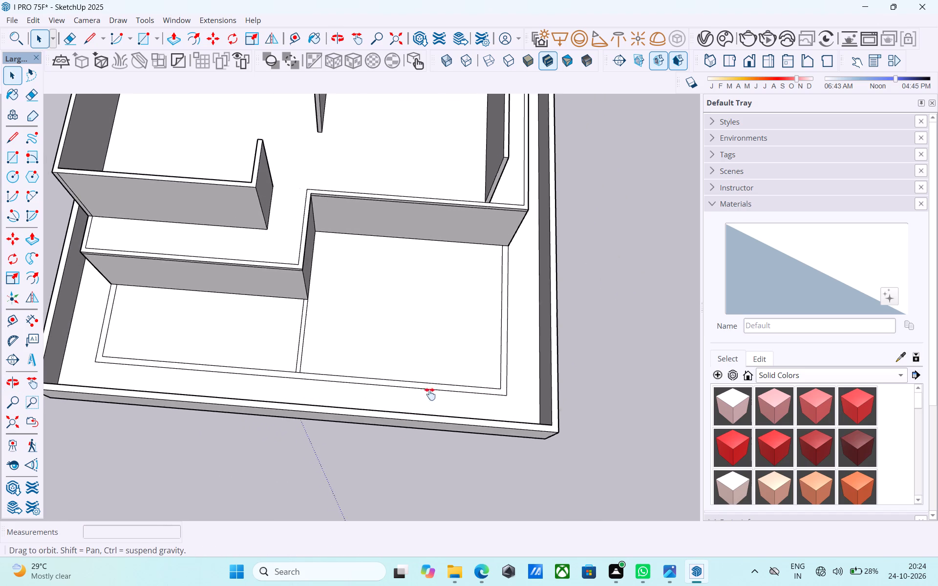
{"action": "middle_click_drag", "start_coordinate": [430, 394], "coordinate": [410, 216], "text": "shift"}
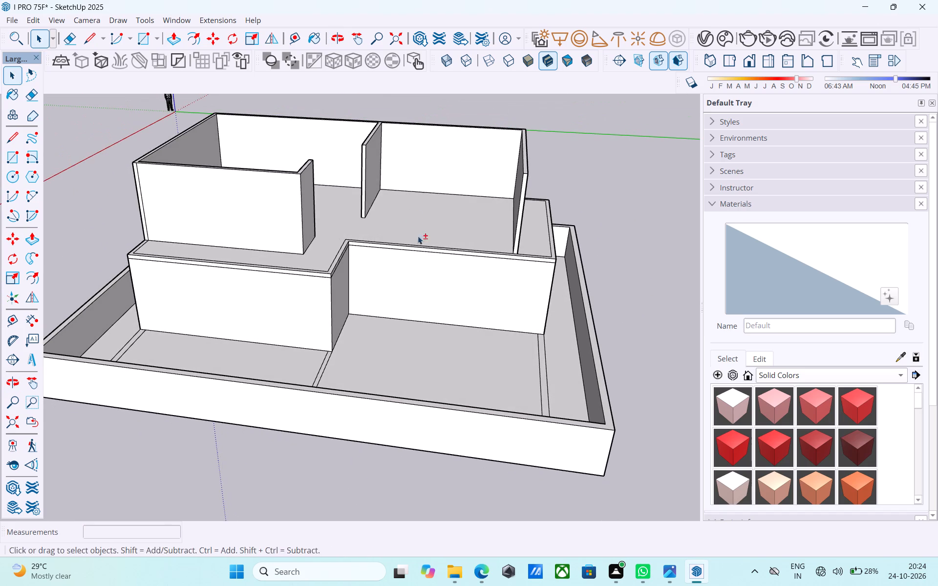
{"action": "middle_click_drag", "start_coordinate": [419, 238], "coordinate": [632, 227], "text": "shift"}
{"action": "middle_click_drag", "start_coordinate": [250, 267], "coordinate": [654, 210], "text": "shift"}
{"action": "middle_click_drag", "start_coordinate": [284, 263], "coordinate": [620, 266], "text": "shift"}
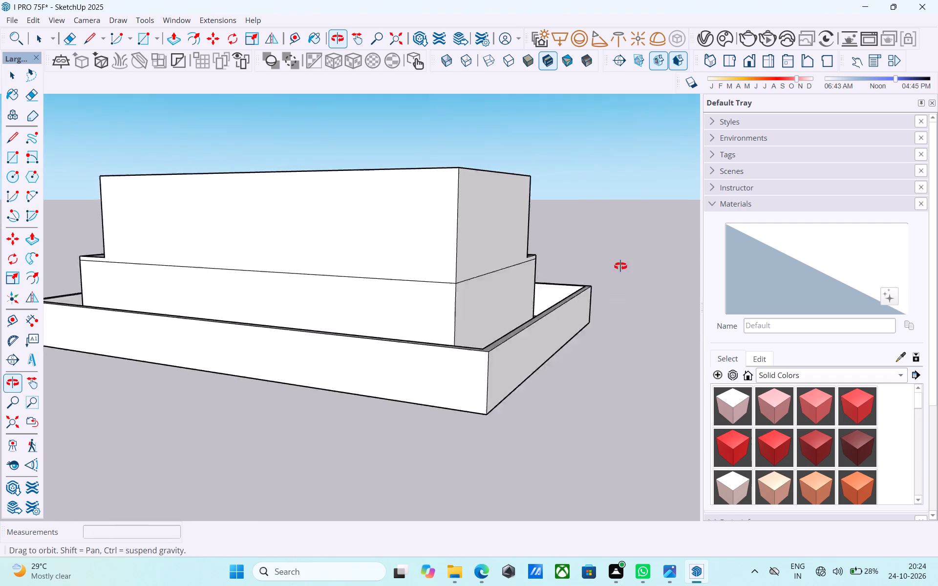
{"action": "middle_click_drag", "start_coordinate": [620, 266], "coordinate": [680, 267], "text": "shift"}
{"action": "middle_click_drag", "start_coordinate": [237, 273], "coordinate": [691, 253], "text": "shift"}
{"action": "middle_click_drag", "start_coordinate": [448, 275], "coordinate": [607, 321], "text": "shift"}
{"action": "scroll", "coordinate": [404, 223], "scroll_direction": "down", "scroll_amount": 5}
{"action": "middle_click_drag", "start_coordinate": [392, 241], "coordinate": [438, 399]}
{"action": "middle_click_drag", "start_coordinate": [445, 395], "coordinate": [428, 378], "text": "shift"}
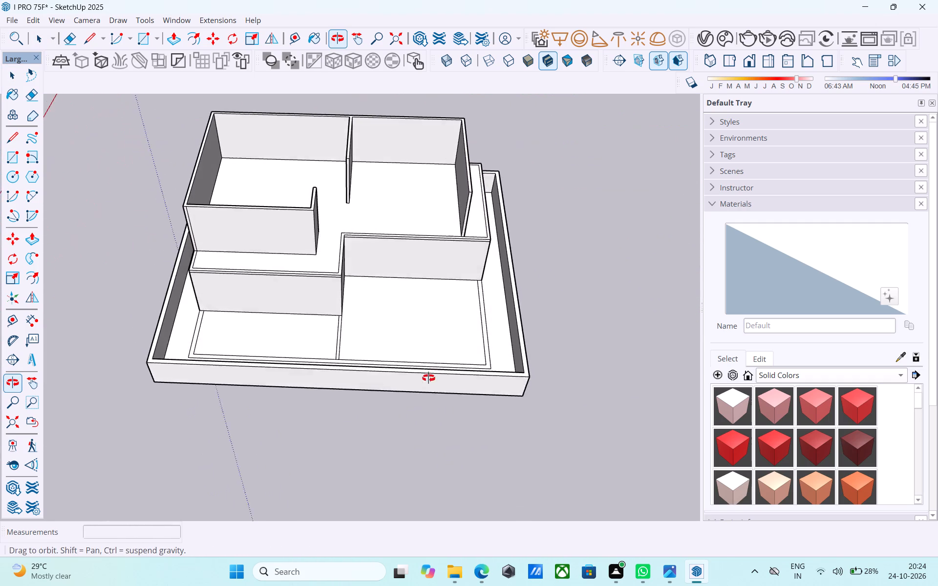
{"action": "middle_click_drag", "start_coordinate": [428, 378], "coordinate": [428, 379], "text": "shift"}
{"action": "scroll", "coordinate": [333, 348], "scroll_direction": "up", "scroll_amount": 6}
{"action": "middle_click_drag", "start_coordinate": [338, 358], "coordinate": [455, 541], "text": "shift"}
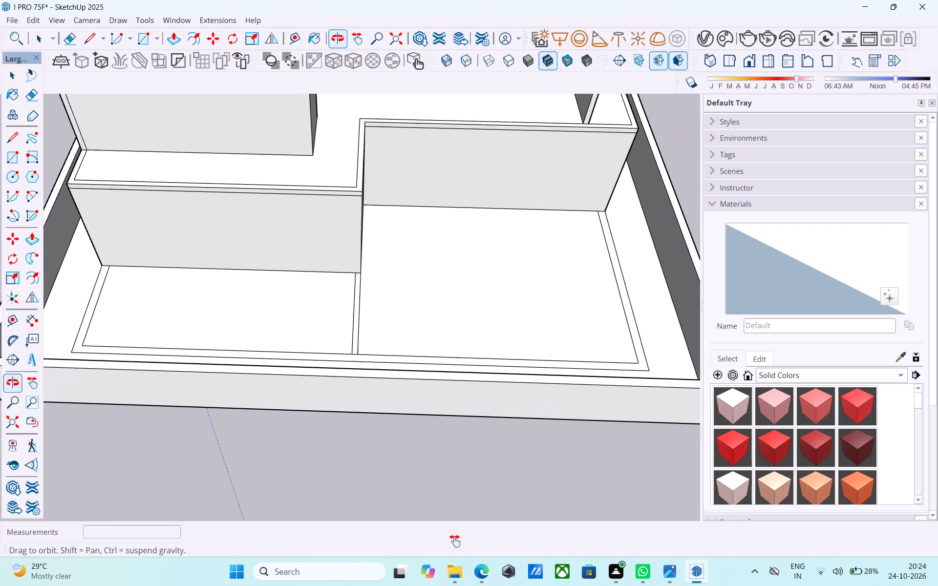
{"action": "middle_click_drag", "start_coordinate": [455, 541], "coordinate": [455, 541], "text": "shift"}
{"action": "scroll", "coordinate": [355, 238], "scroll_direction": "down", "scroll_amount": 11}
{"action": "middle_click_drag", "start_coordinate": [365, 272], "coordinate": [345, 232], "text": "shift"}
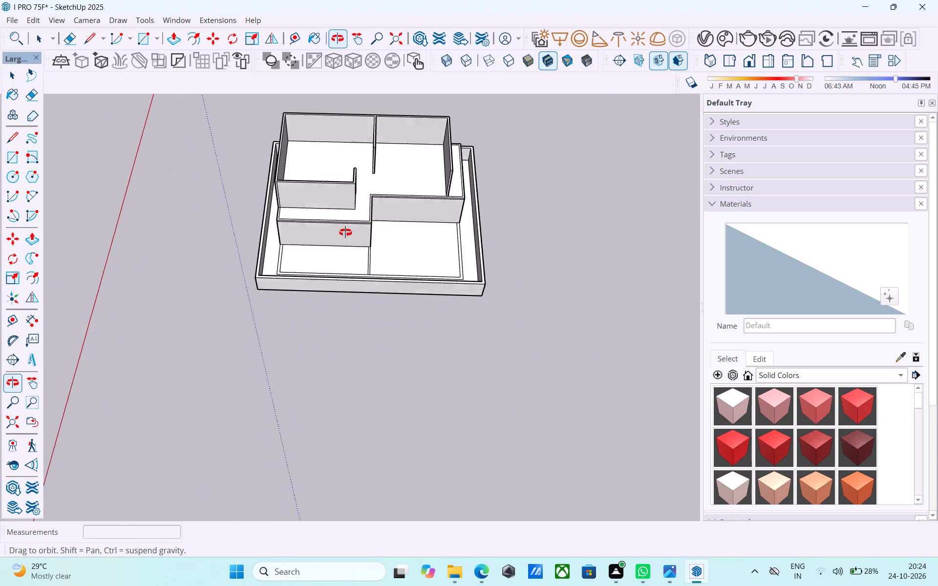
{"action": "middle_click_drag", "start_coordinate": [345, 232], "coordinate": [350, 254], "text": "shift"}
{"action": "scroll", "coordinate": [479, 172], "scroll_direction": "down", "scroll_amount": 1}
{"action": "middle_click_drag", "start_coordinate": [479, 172], "coordinate": [453, 336], "text": "shift"}
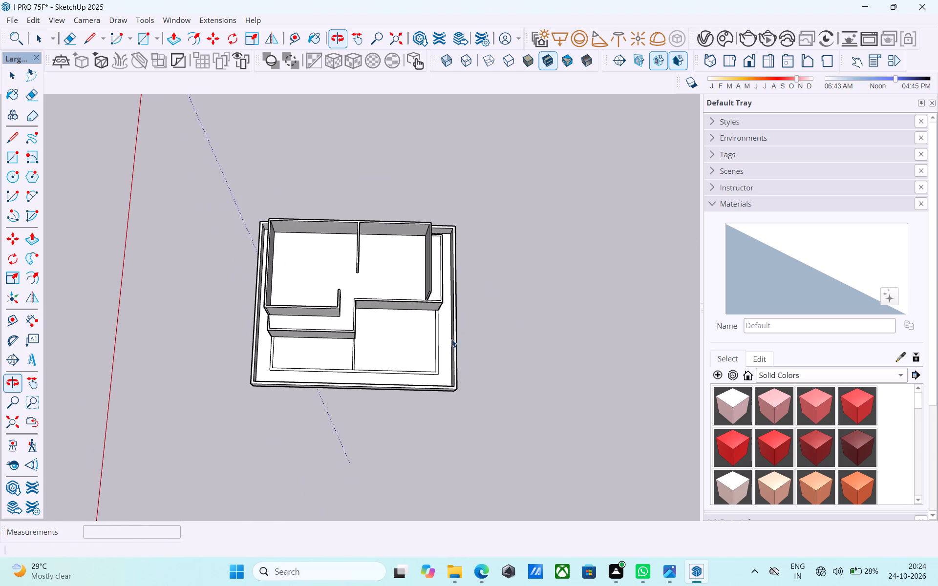
Examine the upper-floor walls, the roof notch and the enclosed front yard from close up, low angles and above.
{"action": "scroll", "coordinate": [347, 209], "scroll_direction": "up", "scroll_amount": 10}
{"action": "middle_click_drag", "start_coordinate": [316, 223], "coordinate": [656, 90], "text": "shift"}
{"action": "middle_click_drag", "start_coordinate": [492, 277], "coordinate": [292, 218], "text": "shift"}
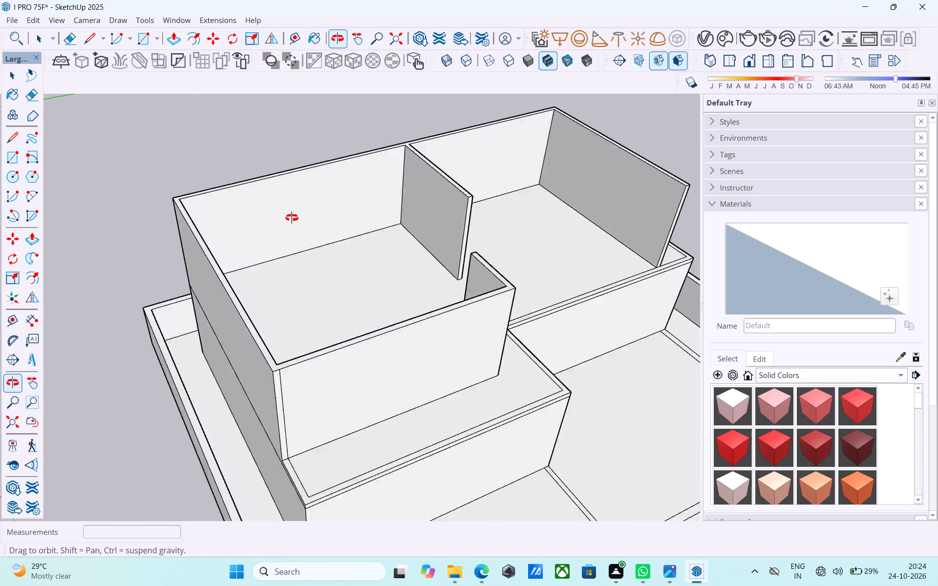
{"action": "middle_click_drag", "start_coordinate": [292, 218], "coordinate": [285, 220], "text": "shift"}
{"action": "middle_click_drag", "start_coordinate": [532, 249], "coordinate": [318, 218], "text": "shift"}
{"action": "scroll", "coordinate": [318, 218], "scroll_direction": "up", "scroll_amount": 1}
{"action": "scroll", "coordinate": [318, 218], "scroll_direction": "down", "scroll_amount": 3}
{"action": "middle_click_drag", "start_coordinate": [550, 361], "coordinate": [547, 358]}
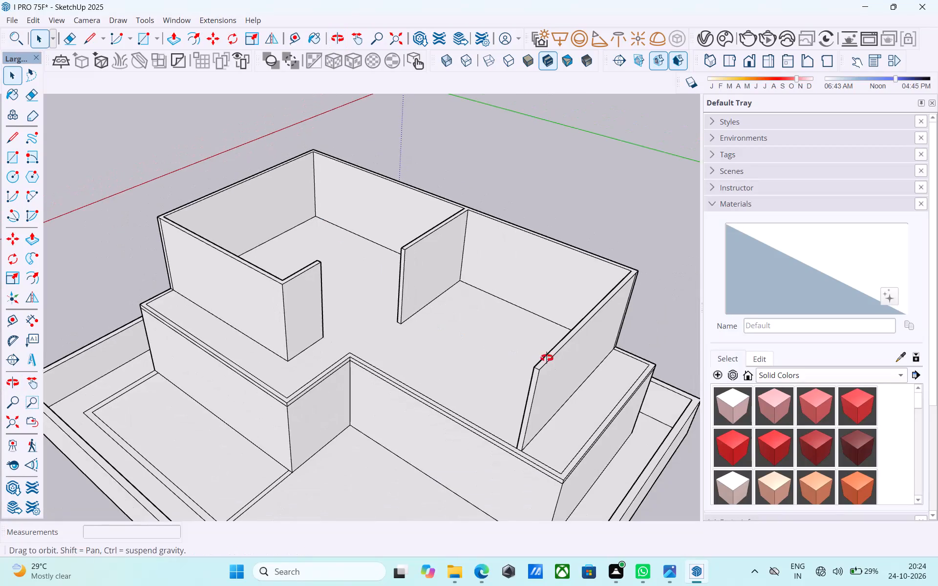
{"action": "middle_click_drag", "start_coordinate": [547, 358], "coordinate": [552, 299]}
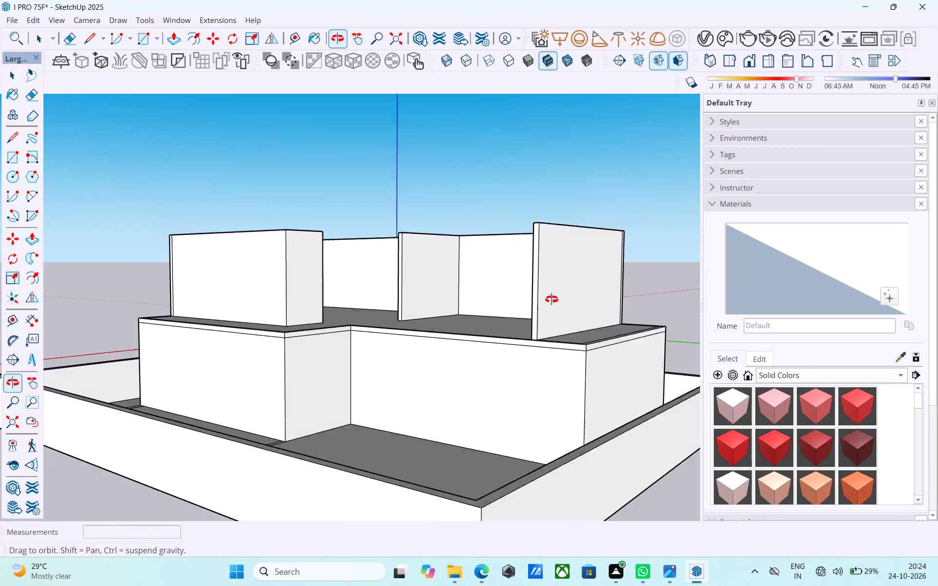
{"action": "middle_click_drag", "start_coordinate": [552, 299], "coordinate": [618, 212]}
{"action": "middle_click_drag", "start_coordinate": [472, 362], "coordinate": [510, 255], "text": "shift"}
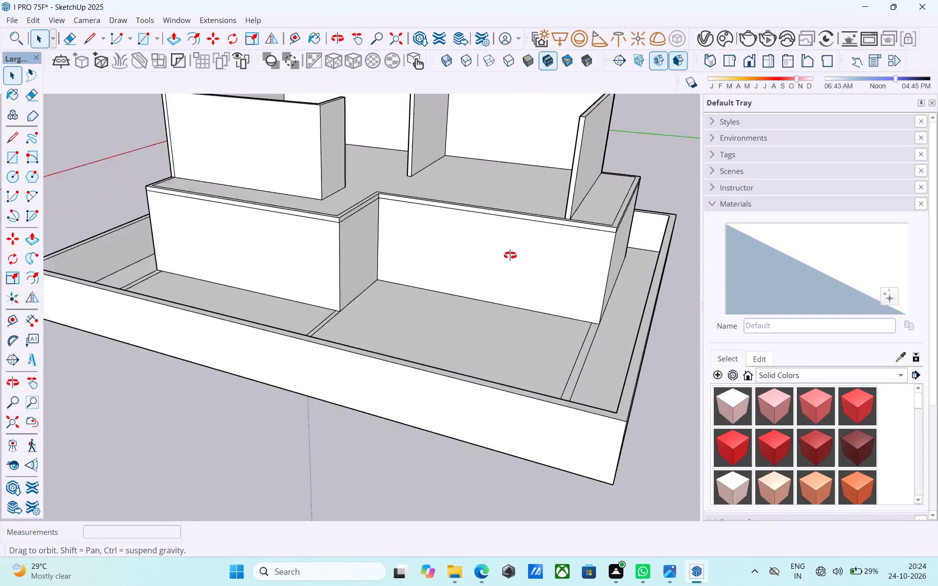
{"action": "middle_click_drag", "start_coordinate": [510, 255], "coordinate": [557, 441], "text": "shift"}
{"action": "middle_click_drag", "start_coordinate": [522, 333], "coordinate": [588, 439], "text": "shift"}
{"action": "scroll", "coordinate": [512, 340], "scroll_direction": "down", "scroll_amount": 6}
{"action": "middle_click_drag", "start_coordinate": [509, 329], "coordinate": [576, 447], "text": "shift"}
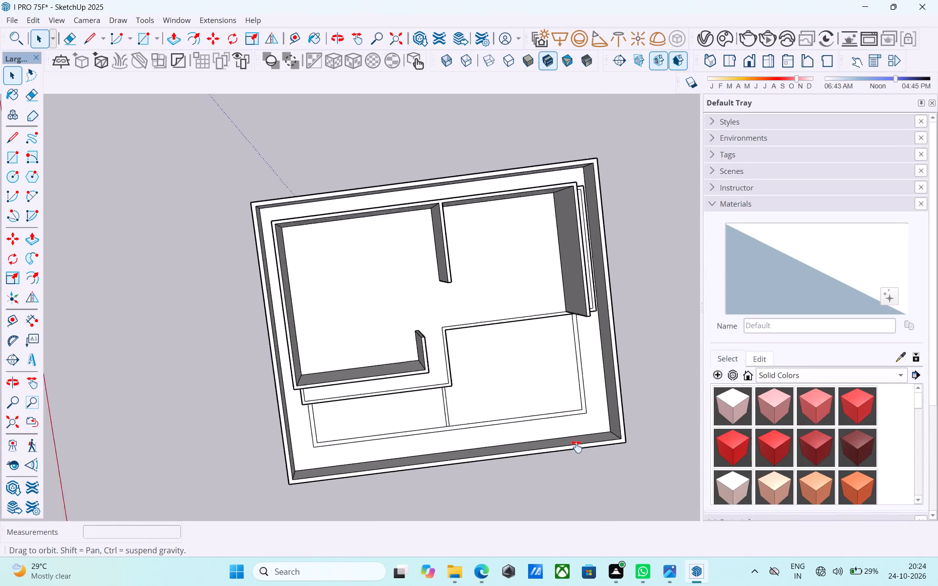
{"action": "middle_click_drag", "start_coordinate": [576, 447], "coordinate": [617, 236], "text": "shift"}
{"action": "scroll", "coordinate": [593, 317], "scroll_direction": "up", "scroll_amount": 1}
{"action": "middle_click_drag", "start_coordinate": [560, 401], "coordinate": [427, 202], "text": "shift"}
{"action": "middle_click_drag", "start_coordinate": [463, 434], "coordinate": [436, 230], "text": "shift"}
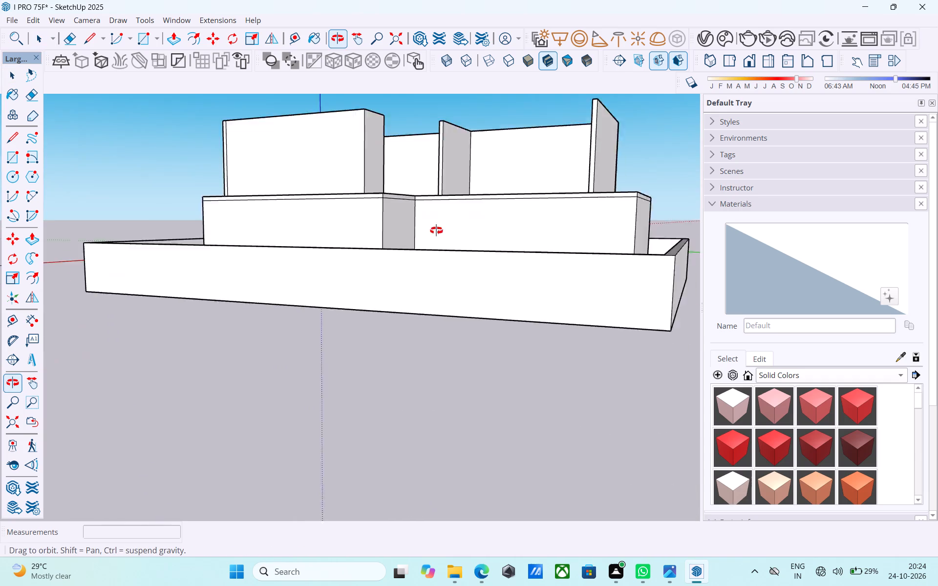
{"action": "middle_click_drag", "start_coordinate": [436, 230], "coordinate": [479, 375], "text": "shift"}
{"action": "scroll", "coordinate": [475, 314], "scroll_direction": "down", "scroll_amount": 4}
{"action": "middle_click_drag", "start_coordinate": [463, 296], "coordinate": [510, 483], "text": "shift"}
{"action": "middle_click_drag", "start_coordinate": [477, 380], "coordinate": [477, 402], "text": "shift"}
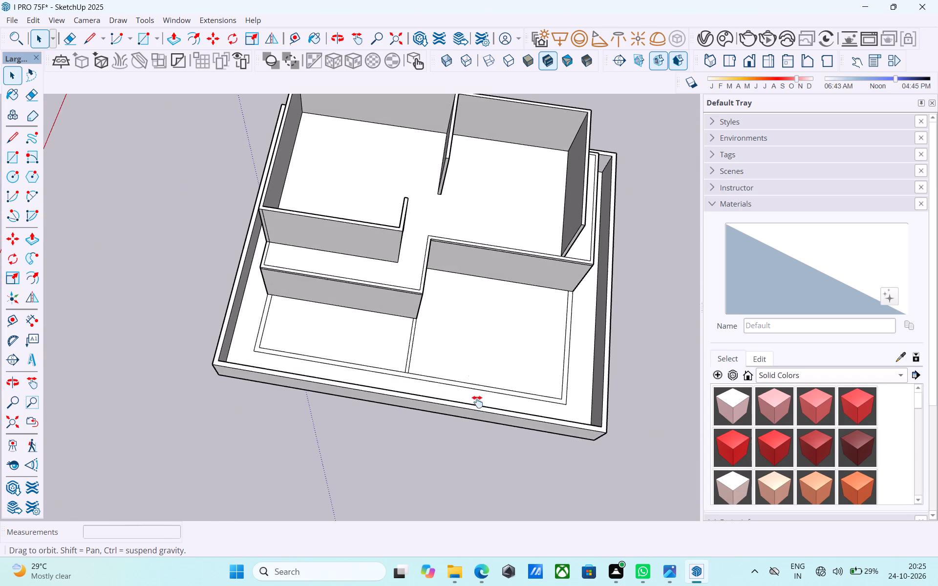
{"action": "middle_click_drag", "start_coordinate": [477, 402], "coordinate": [647, 252], "text": "shift"}
{"action": "middle_click_drag", "start_coordinate": [446, 315], "coordinate": [571, 365], "text": "shift"}
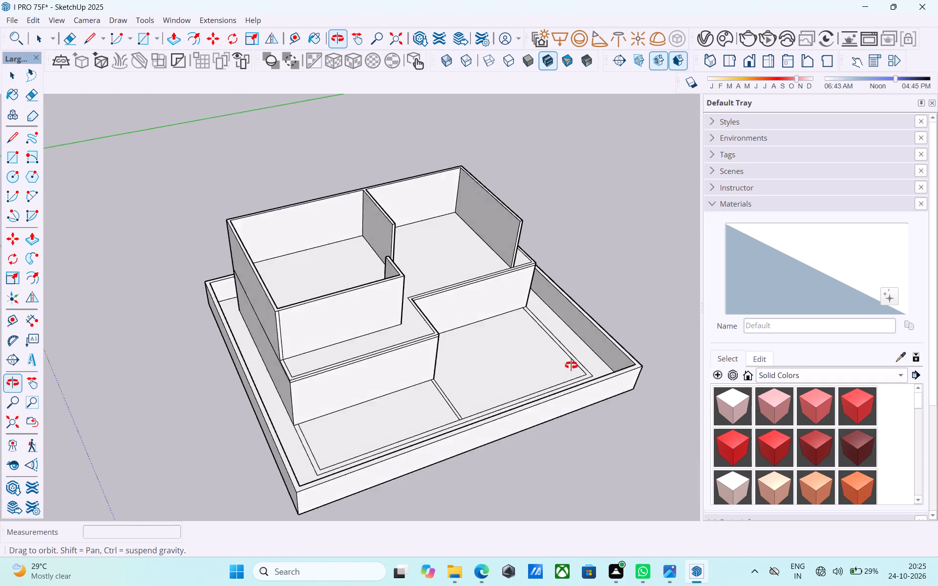
{"action": "middle_click_drag", "start_coordinate": [571, 365], "coordinate": [554, 358], "text": "shift"}
{"action": "middle_click_drag", "start_coordinate": [352, 366], "coordinate": [420, 323]}
{"action": "scroll", "coordinate": [420, 322], "scroll_direction": "up", "scroll_amount": 5}
{"action": "scroll", "coordinate": [421, 315], "scroll_direction": "down", "scroll_amount": 6}
{"action": "middle_click_drag", "start_coordinate": [421, 315], "coordinate": [189, 344]}
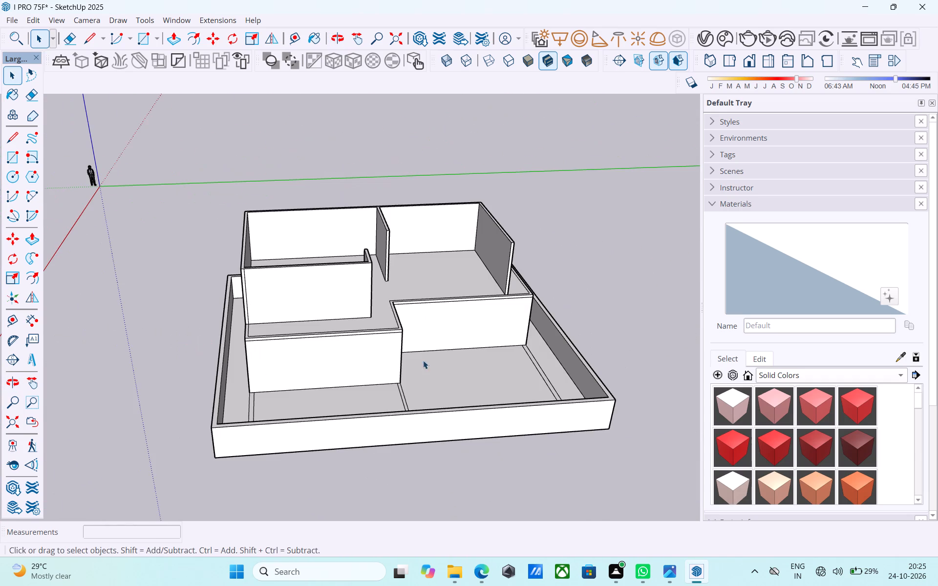
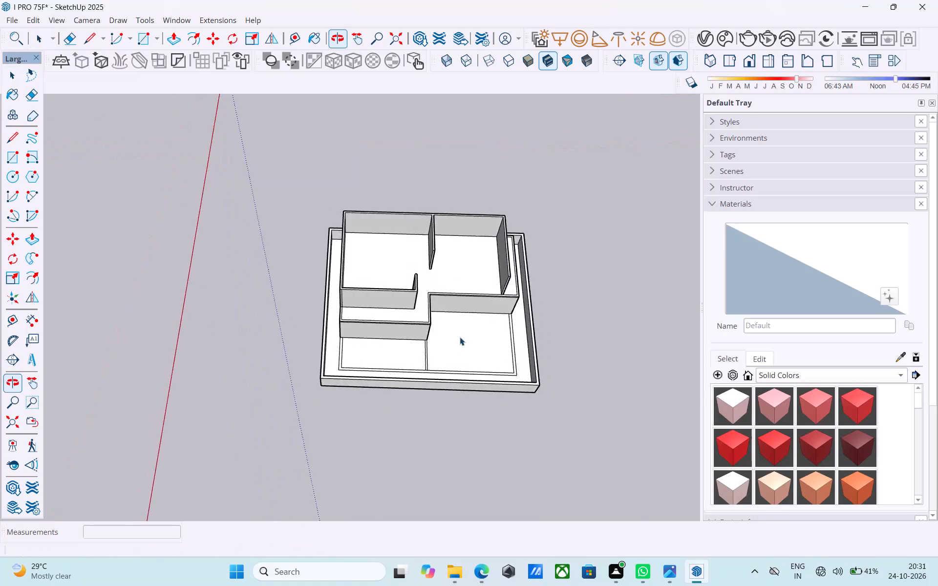
Push/Pull the tops of the upper-floor walls down 10' until they are flush with the roof slab.
{"action": "scroll", "coordinate": [444, 247], "scroll_direction": "up", "scroll_amount": 5}
{"action": "middle_click_drag", "start_coordinate": [436, 227], "coordinate": [438, 259]}
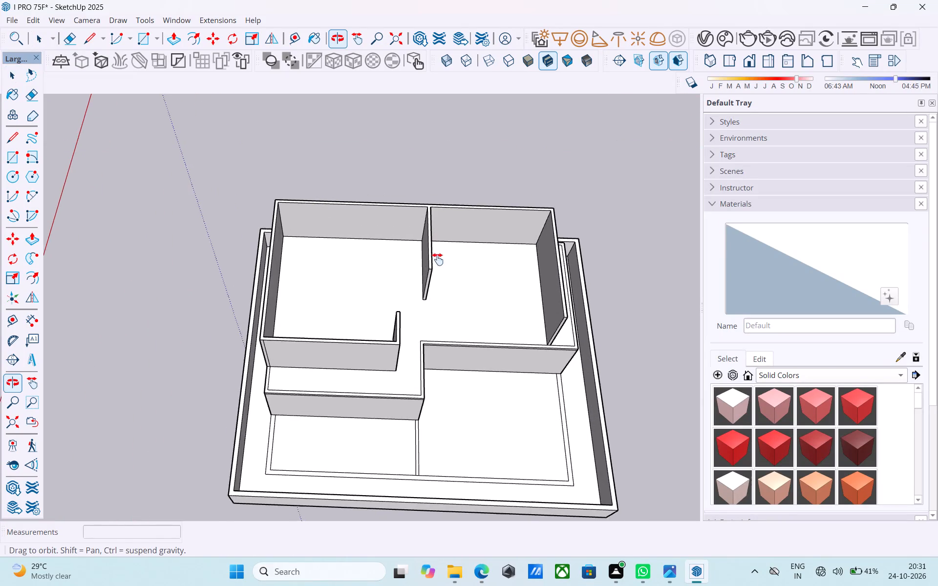
{"action": "middle_click_drag", "start_coordinate": [438, 259], "coordinate": [433, 180]}
{"action": "middle_click_drag", "start_coordinate": [530, 383], "coordinate": [438, 198], "text": "shift"}
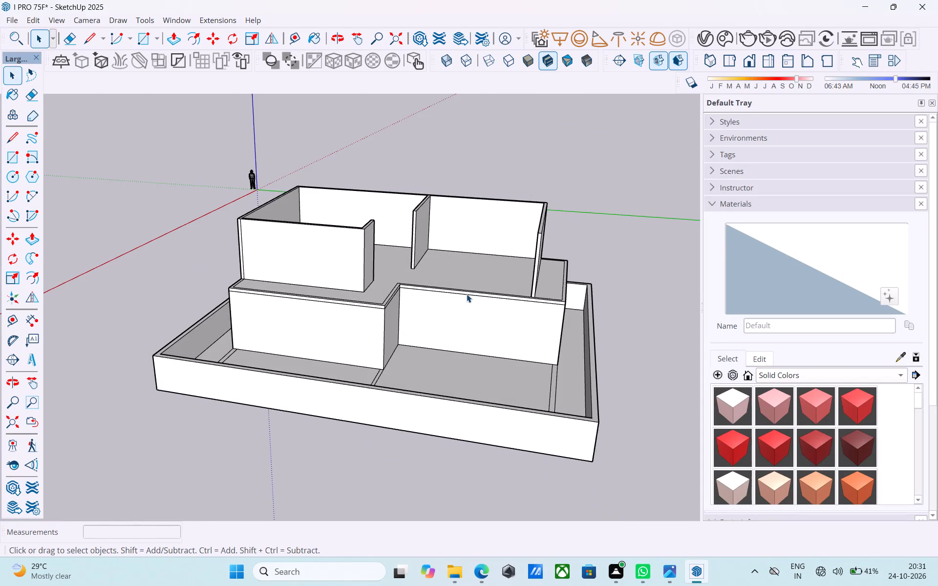
{"action": "middle_click_drag", "start_coordinate": [462, 291], "coordinate": [570, 313], "text": "shift"}
{"action": "scroll", "coordinate": [472, 280], "scroll_direction": "down", "scroll_amount": 2}
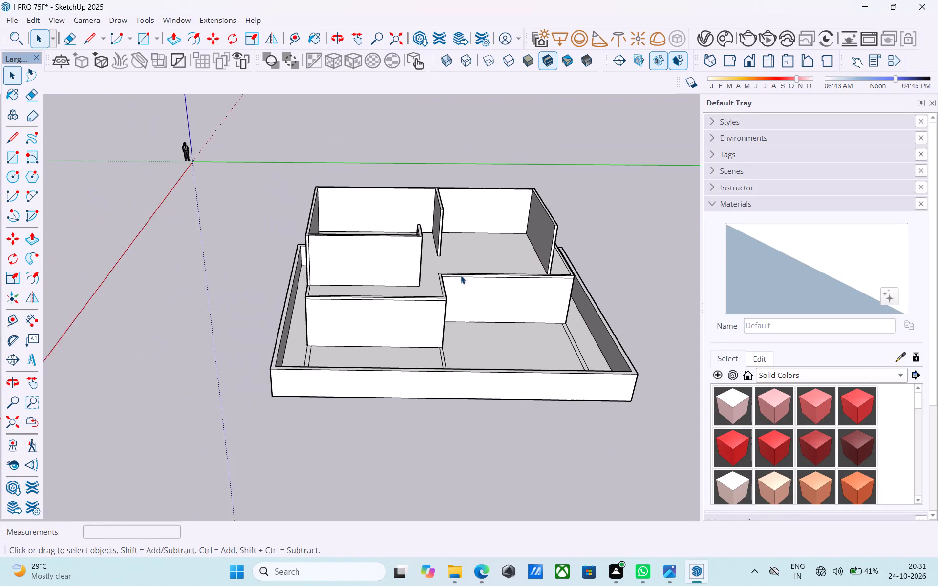
{"action": "middle_click_drag", "start_coordinate": [455, 271], "coordinate": [472, 351]}
{"action": "scroll", "coordinate": [356, 288], "scroll_direction": "up", "scroll_amount": 11}
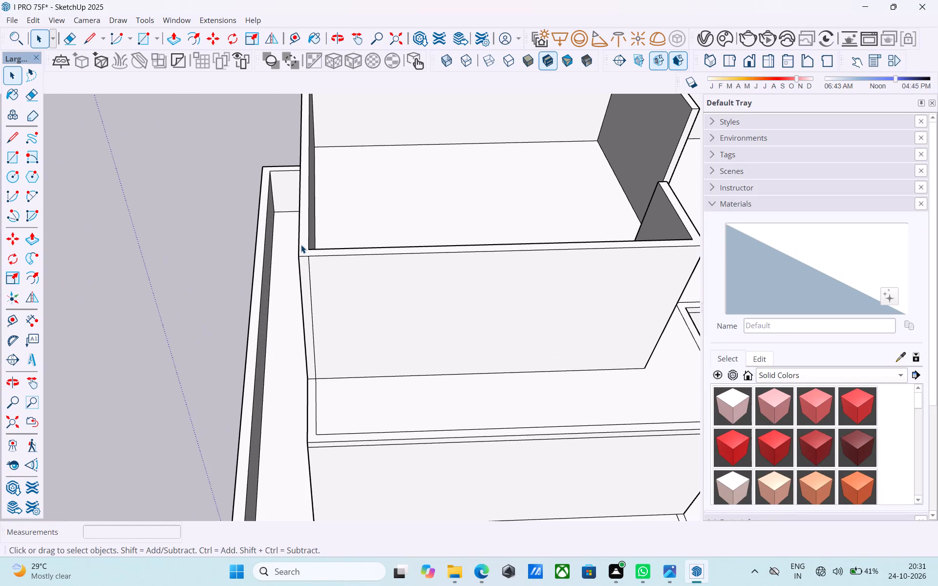
{"action": "left_click", "coordinate": [301, 245]}
{"action": "key", "text": "p"}
{"action": "left_click", "coordinate": [301, 245]}
{"action": "left_click", "coordinate": [386, 385]}
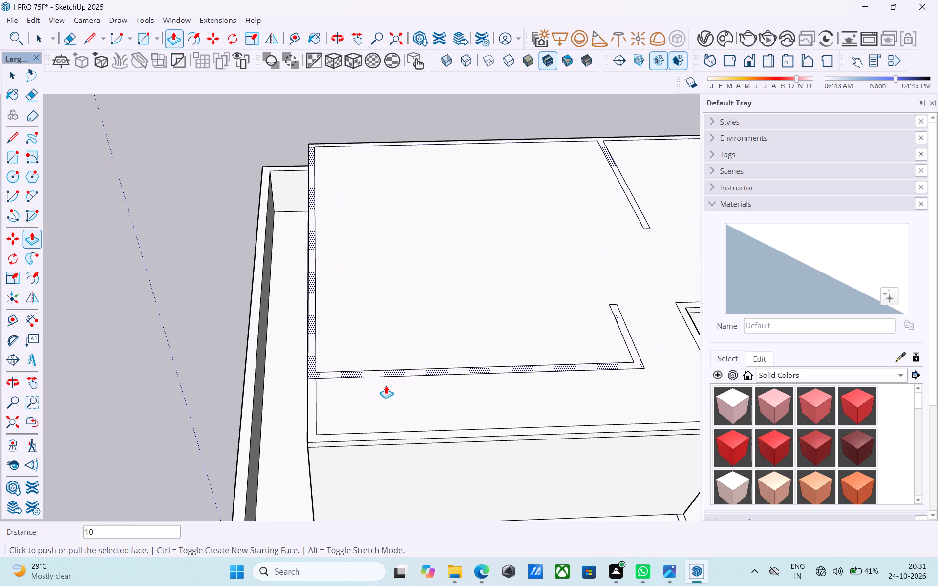
{"action": "scroll", "coordinate": [285, 276], "scroll_direction": "down", "scroll_amount": 5}
{"action": "key", "text": "space"}
Erase the leftover outlines of the upper-floor rooms and partitions from the top of the roof slab.
{"action": "scroll", "coordinate": [335, 334], "scroll_direction": "up", "scroll_amount": 6}
{"action": "key", "text": "e"}
{"action": "left_click_drag", "start_coordinate": [343, 332], "coordinate": [339, 299]}
{"action": "left_click_drag", "start_coordinate": [297, 341], "coordinate": [304, 317]}
{"action": "left_click_drag", "start_coordinate": [620, 320], "coordinate": [598, 292]}
{"action": "left_click_drag", "start_coordinate": [628, 283], "coordinate": [597, 278]}
{"action": "left_click_drag", "start_coordinate": [602, 265], "coordinate": [601, 251]}
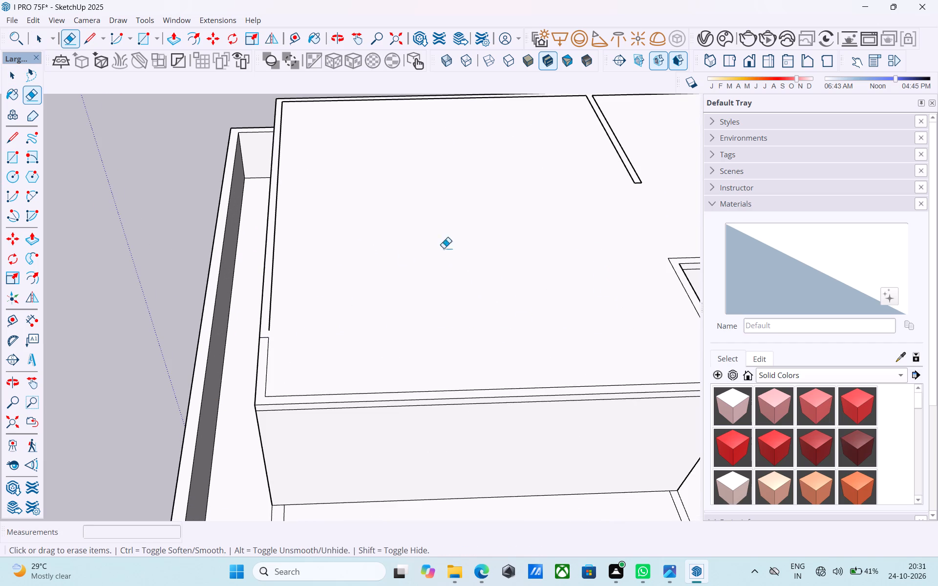
{"action": "scroll", "coordinate": [407, 258], "scroll_direction": "down", "scroll_amount": 6}
{"action": "scroll", "coordinate": [569, 213], "scroll_direction": "up", "scroll_amount": 4}
{"action": "left_click_drag", "start_coordinate": [533, 191], "coordinate": [477, 191]}
{"action": "left_click_drag", "start_coordinate": [525, 205], "coordinate": [514, 238]}
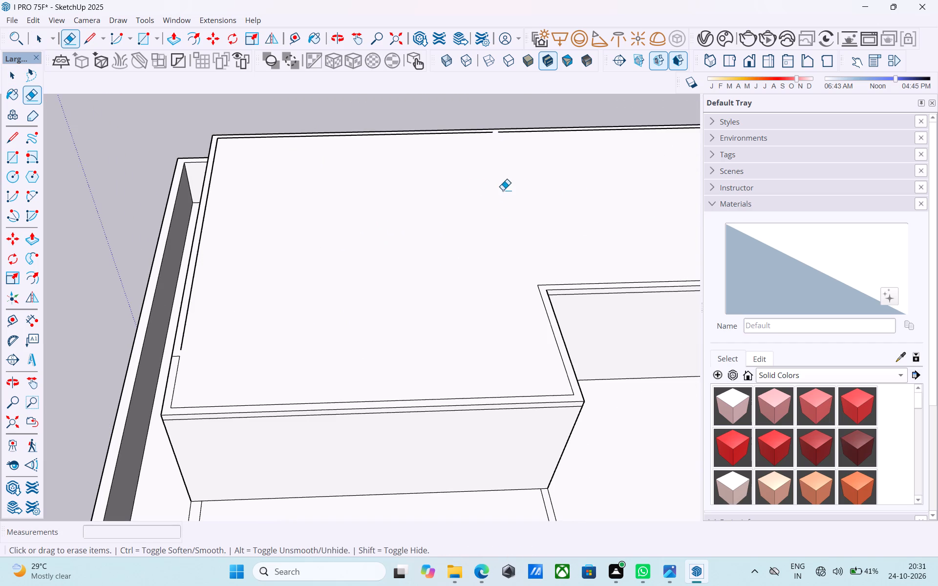
{"action": "scroll", "coordinate": [501, 190], "scroll_direction": "down", "scroll_amount": 4}
{"action": "key", "text": "space"}
Push/Pull the border strip along the edges of the roof slab's projecting wing and notch down 6".
{"action": "middle_click_drag", "start_coordinate": [477, 222], "coordinate": [414, 133]}
{"action": "scroll", "coordinate": [458, 344], "scroll_direction": "up", "scroll_amount": 3}
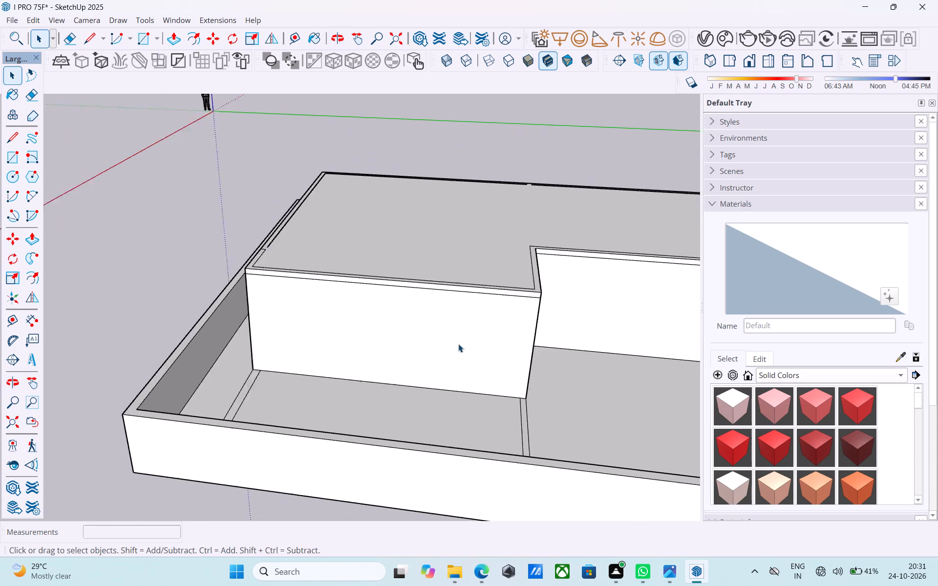
{"action": "scroll", "coordinate": [458, 344], "scroll_direction": "up", "scroll_amount": 2}
{"action": "scroll", "coordinate": [476, 329], "scroll_direction": "down", "scroll_amount": 4}
{"action": "middle_click_drag", "start_coordinate": [475, 321], "coordinate": [252, 315]}
{"action": "scroll", "coordinate": [477, 317], "scroll_direction": "up", "scroll_amount": 8}
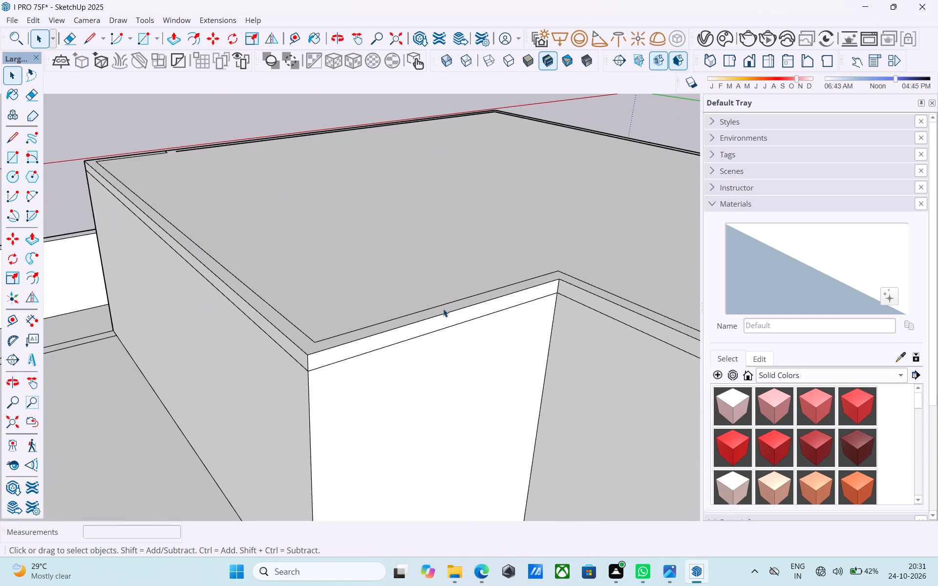
{"action": "left_click", "coordinate": [443, 309]}
{"action": "key", "text": "p"}
{"action": "left_click", "coordinate": [443, 309]}
{"action": "left_click", "coordinate": [449, 339]}
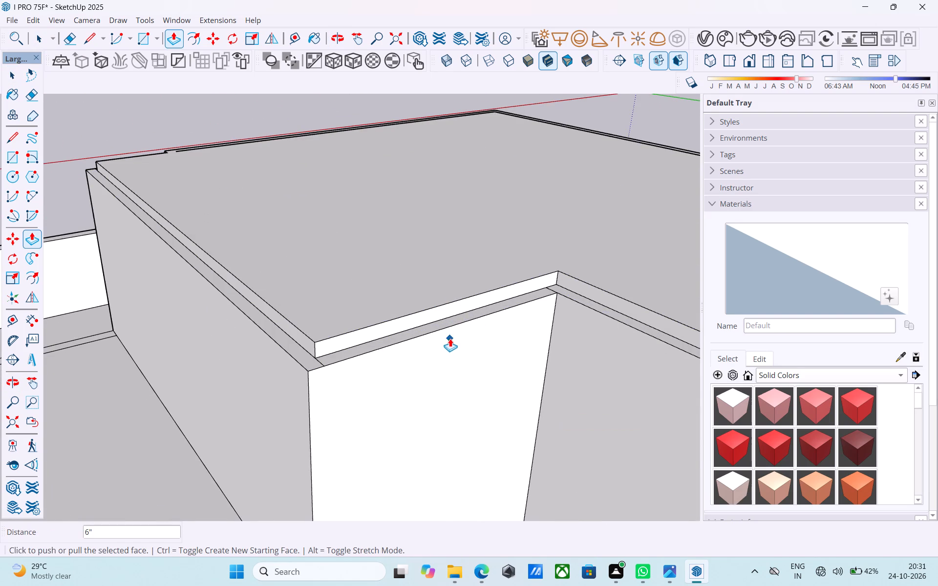
{"action": "key", "text": "space"}
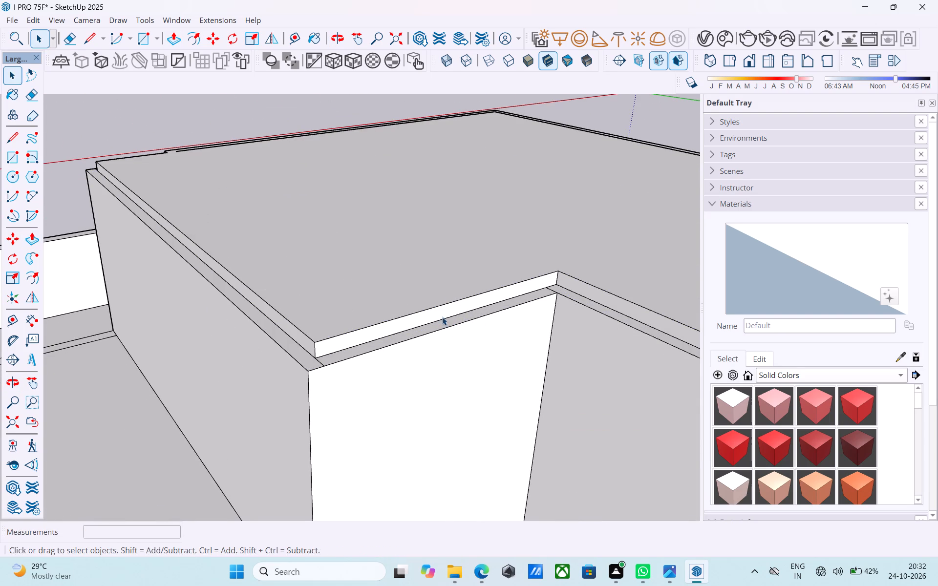
Push/Pull the notch-side face of the projecting wing's roof slab back 24' to remove the slab across the wing.
{"action": "left_click", "coordinate": [435, 310]}
{"action": "key", "text": "p"}
{"action": "left_click", "coordinate": [435, 310]}
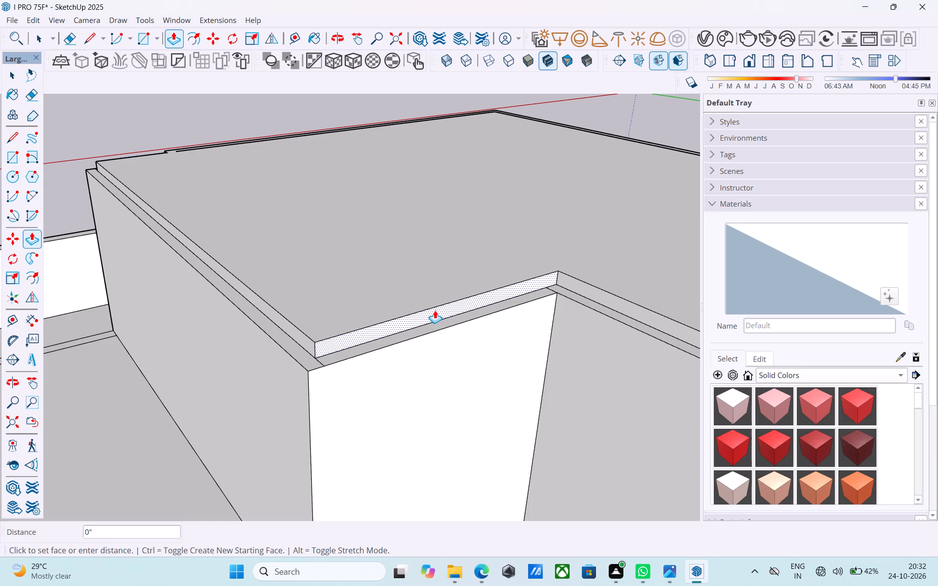
{"action": "scroll", "coordinate": [390, 270], "scroll_direction": "down", "scroll_amount": 4}
{"action": "middle_click_drag", "start_coordinate": [389, 270], "coordinate": [853, 328], "text": "shift"}
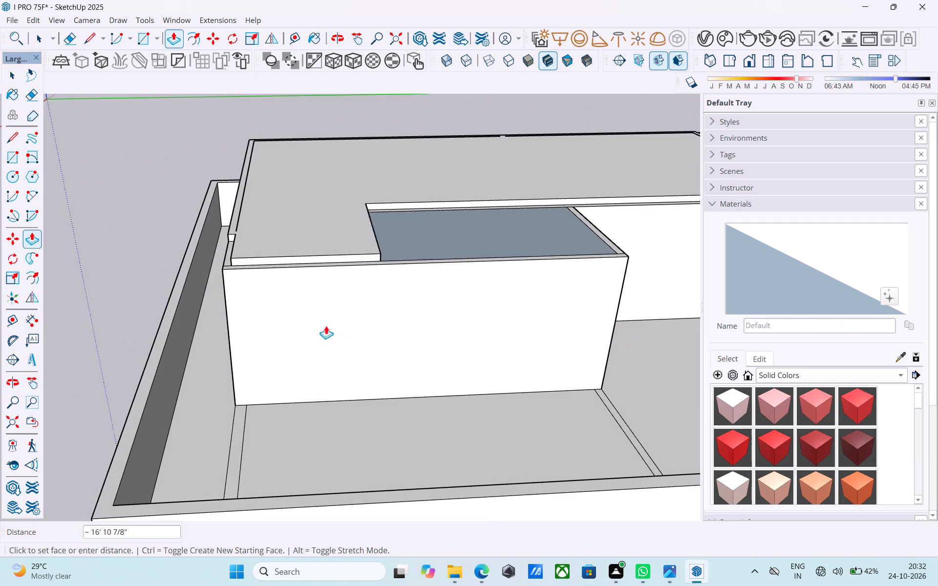
{"action": "middle_click_drag", "start_coordinate": [275, 300], "coordinate": [427, 371], "text": "shift"}
{"action": "scroll", "coordinate": [373, 354], "scroll_direction": "up", "scroll_amount": 4}
{"action": "left_click", "coordinate": [320, 315]}
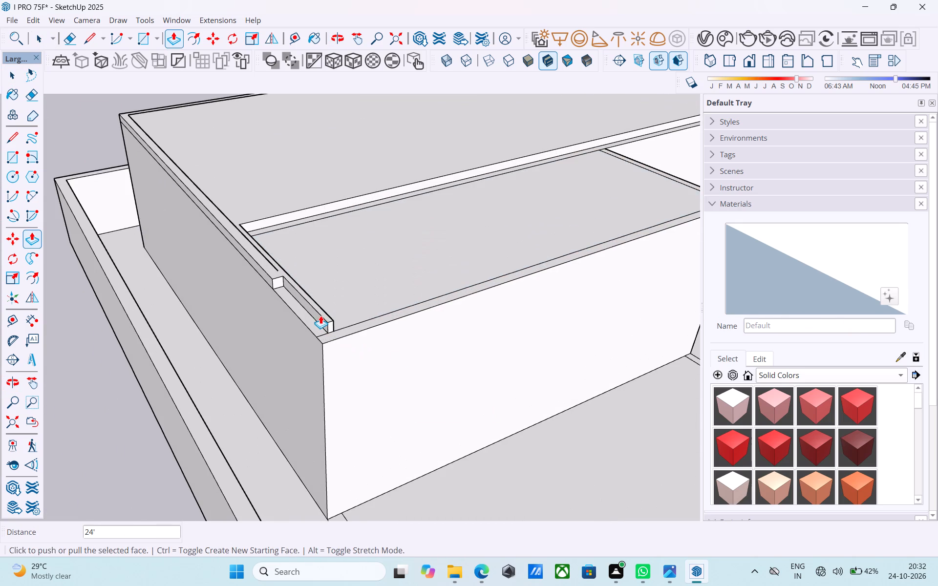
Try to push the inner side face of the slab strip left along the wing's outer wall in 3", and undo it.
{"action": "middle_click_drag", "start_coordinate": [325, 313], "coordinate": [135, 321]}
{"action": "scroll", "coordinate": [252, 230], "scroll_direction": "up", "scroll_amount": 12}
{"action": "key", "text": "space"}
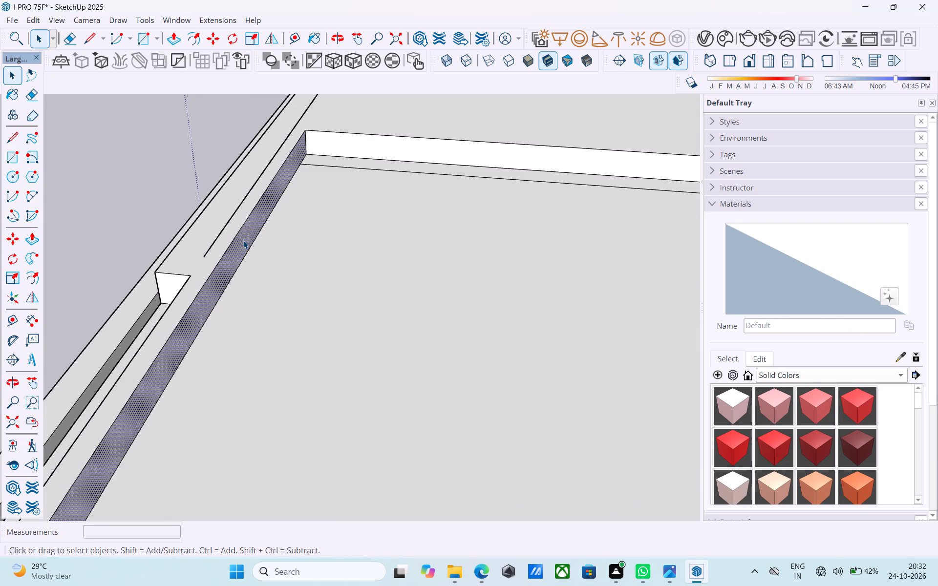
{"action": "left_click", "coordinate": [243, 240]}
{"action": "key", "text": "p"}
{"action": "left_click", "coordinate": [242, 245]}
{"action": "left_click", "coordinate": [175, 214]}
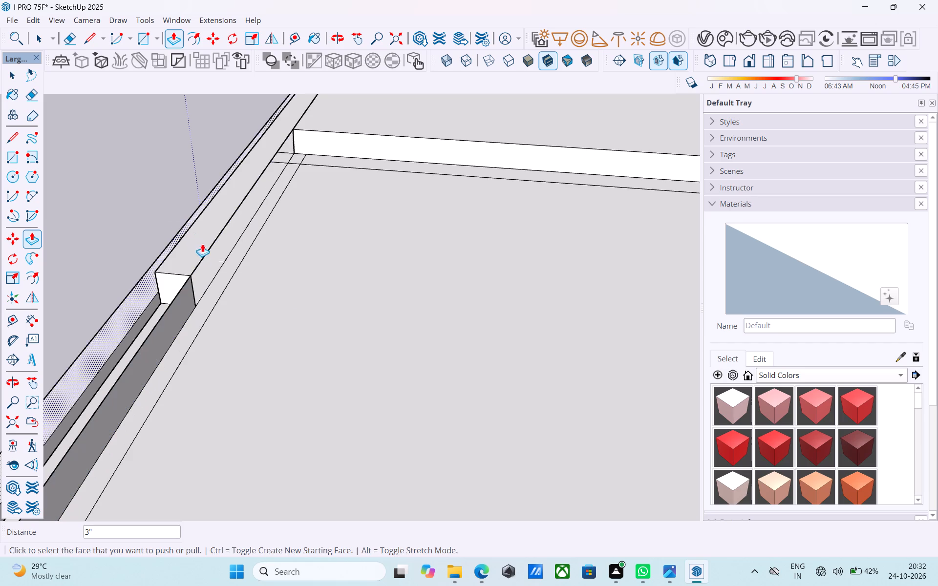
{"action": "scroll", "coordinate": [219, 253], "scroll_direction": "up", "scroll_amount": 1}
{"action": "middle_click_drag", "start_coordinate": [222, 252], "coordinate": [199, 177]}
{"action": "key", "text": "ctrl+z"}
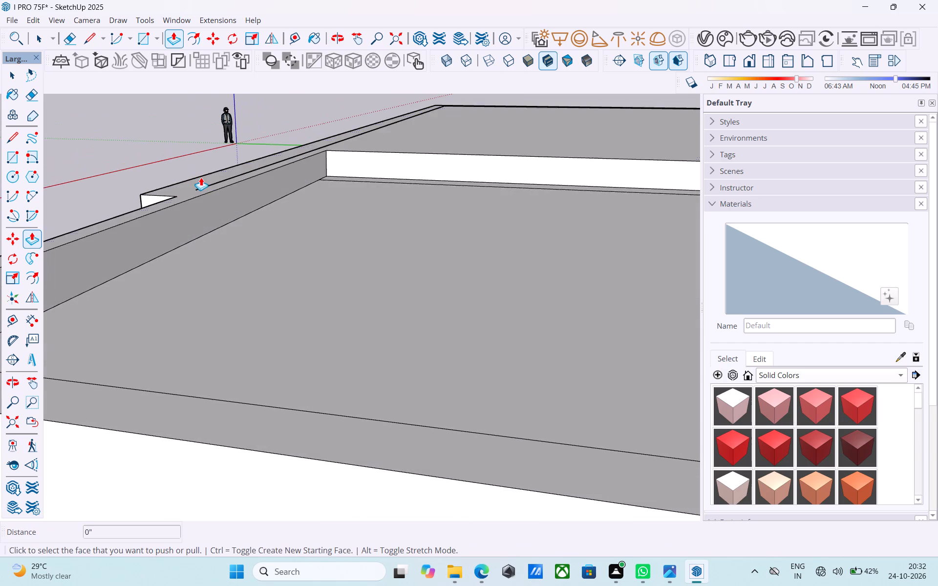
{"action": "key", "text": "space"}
Push/Pull the front end face of the leftover slab strip back 4' to line up with the adjoining end face.
{"action": "middle_click_drag", "start_coordinate": [216, 192], "coordinate": [307, 212]}
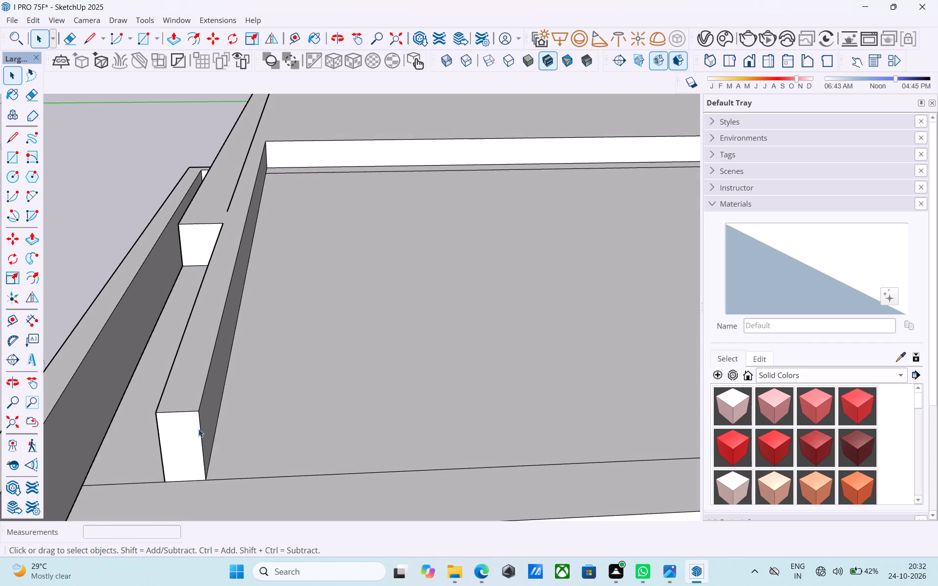
{"action": "left_click", "coordinate": [192, 427]}
{"action": "key", "text": "p"}
{"action": "left_click", "coordinate": [192, 427]}
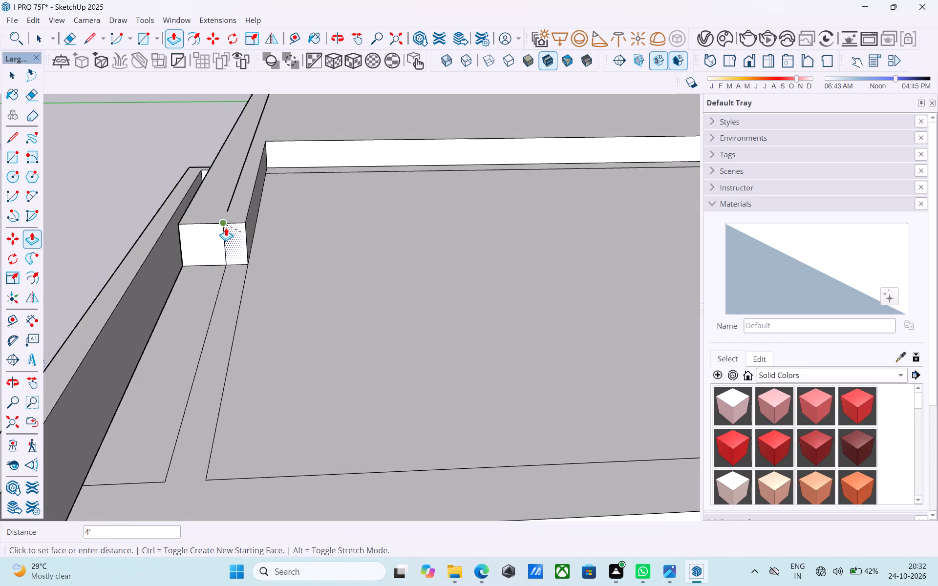
{"action": "left_click", "coordinate": [226, 228]}
{"action": "key", "text": "space"}
Erase the edges dividing the end face and top of the leftover slab strip.
{"action": "scroll", "coordinate": [226, 228], "scroll_direction": "up", "scroll_amount": 3}
{"action": "key", "text": "e"}
{"action": "left_click_drag", "start_coordinate": [228, 229], "coordinate": [218, 228]}
{"action": "left_click_drag", "start_coordinate": [230, 202], "coordinate": [217, 195]}
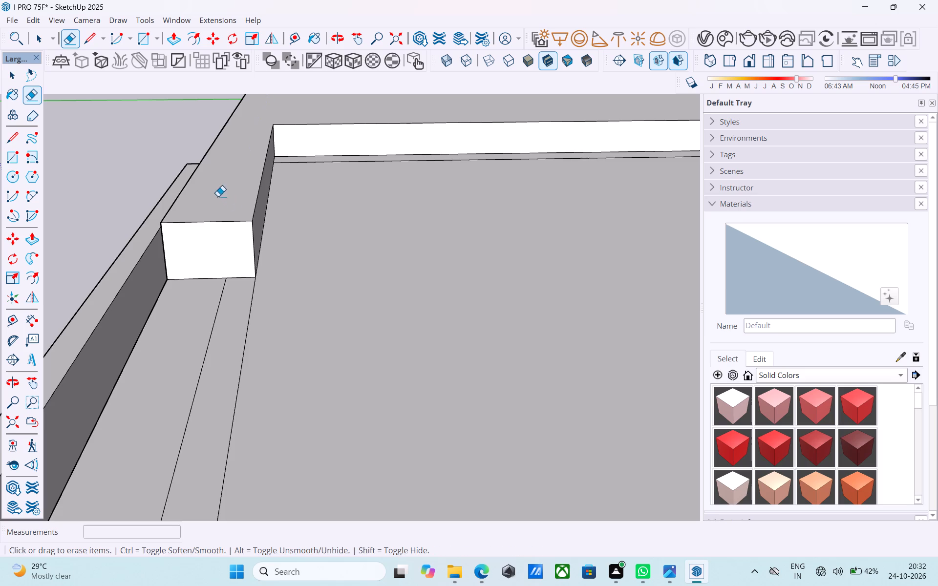
{"action": "scroll", "coordinate": [220, 214], "scroll_direction": "down", "scroll_amount": 15}
{"action": "key", "text": "space"}
Push/Pull the merged end face of the leftover slab strip back until it is flush with the main roof slab's front edge.
{"action": "scroll", "coordinate": [242, 252], "scroll_direction": "up", "scroll_amount": 12}
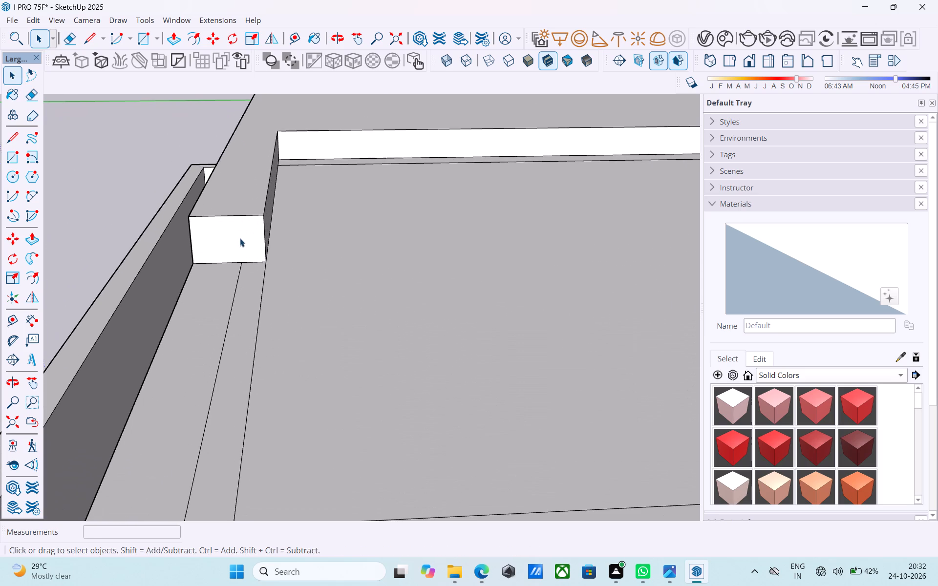
{"action": "left_click", "coordinate": [240, 238]}
{"action": "key", "text": "p"}
{"action": "left_click", "coordinate": [240, 238]}
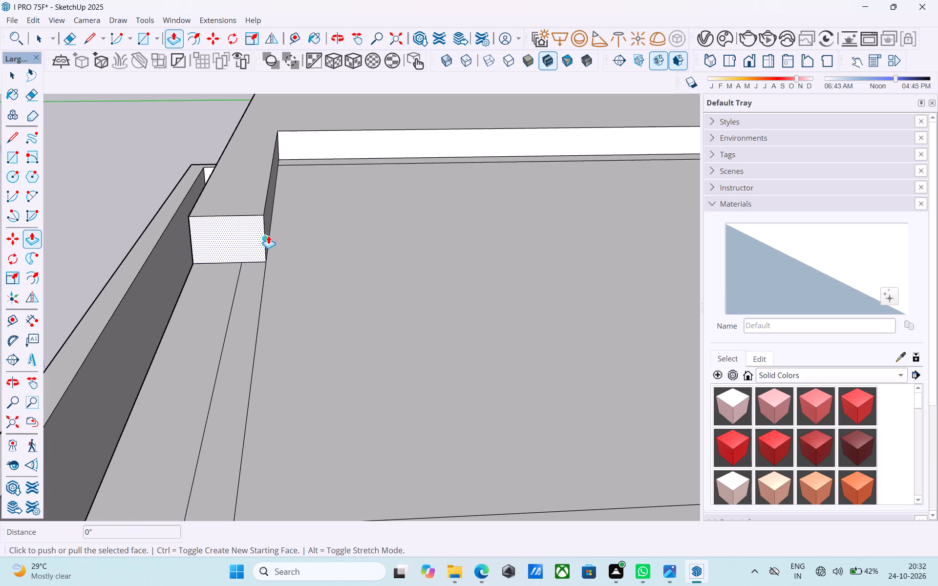
{"action": "left_click_drag", "start_coordinate": [219, 248], "coordinate": [224, 241]}
{"action": "left_click", "coordinate": [243, 233]}
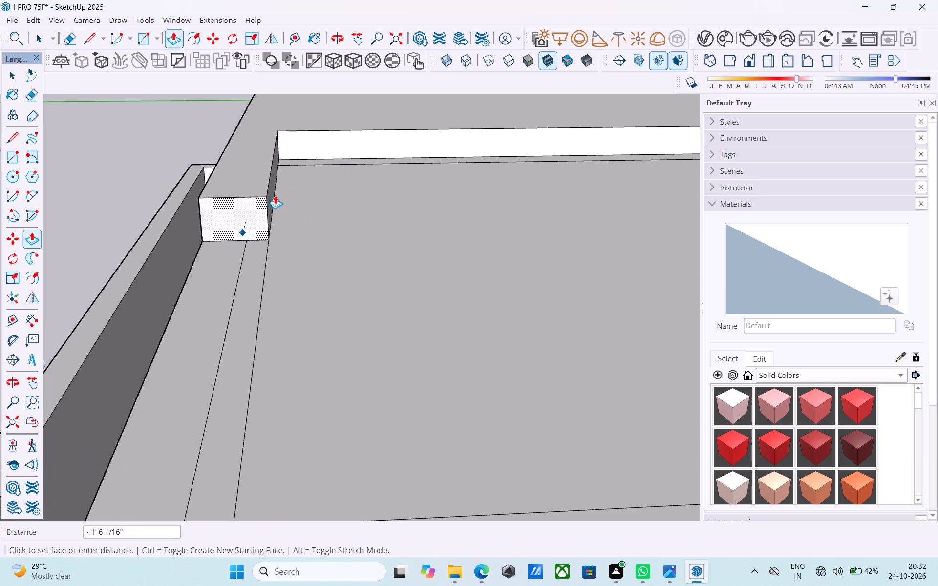
{"action": "key", "text": "space"}
{"action": "left_click", "coordinate": [344, 149]}
{"action": "left_click", "coordinate": [231, 240]}
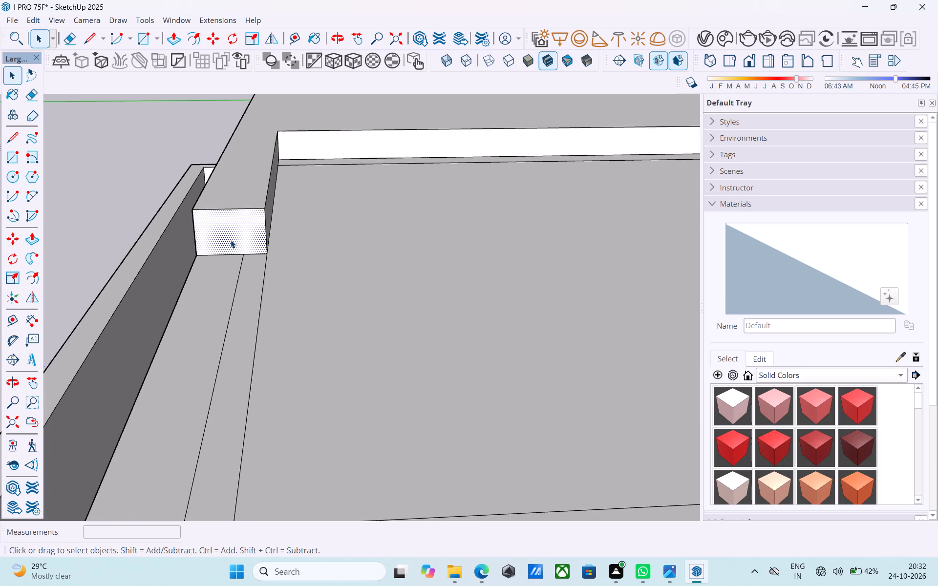
{"action": "key", "text": "p"}
{"action": "left_click", "coordinate": [249, 230]}
{"action": "left_click", "coordinate": [345, 124]}
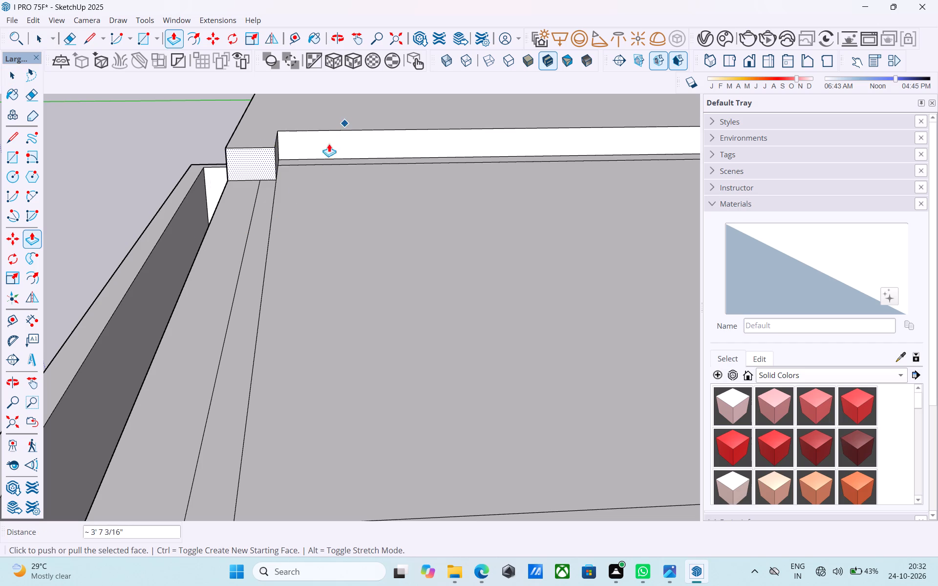
{"action": "left_click", "coordinate": [269, 155]}
{"action": "left_click", "coordinate": [294, 142]}
{"action": "scroll", "coordinate": [291, 145], "scroll_direction": "up", "scroll_amount": 4}
{"action": "middle_click_drag", "start_coordinate": [288, 146], "coordinate": [228, 135]}
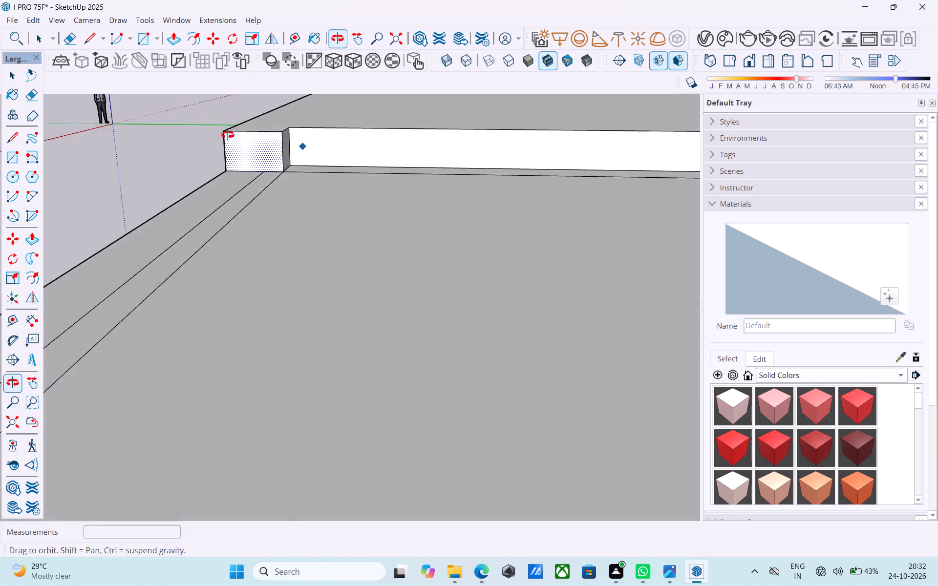
{"action": "middle_click_drag", "start_coordinate": [228, 135], "coordinate": [225, 141]}
{"action": "scroll", "coordinate": [249, 145], "scroll_direction": "up", "scroll_amount": 3}
{"action": "left_click", "coordinate": [256, 144]}
{"action": "left_click", "coordinate": [333, 131]}
Erase the vertical edge between the pushed-back strip's end face and the main roof slab's front face.
{"action": "key", "text": "e"}
{"action": "scroll", "coordinate": [332, 131], "scroll_direction": "up", "scroll_amount": 1}
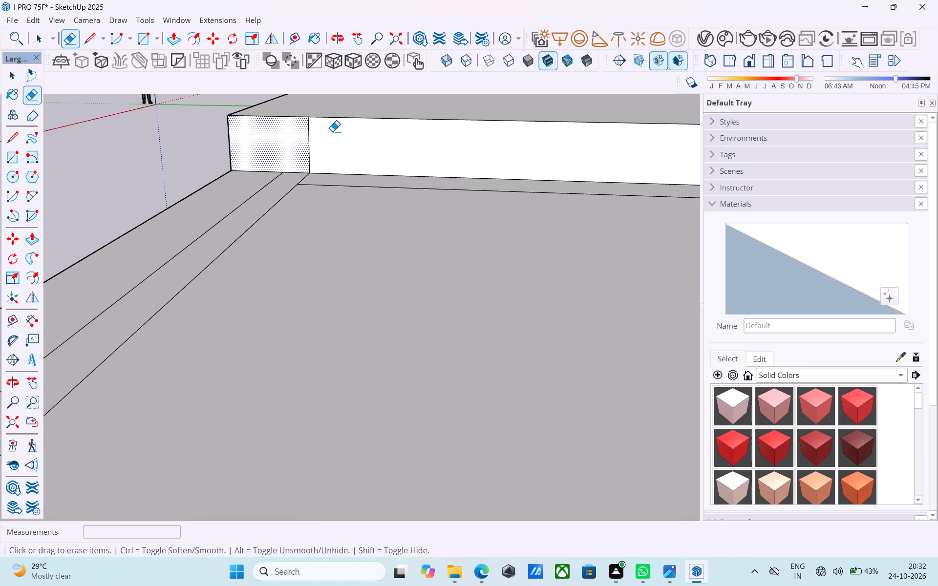
{"action": "left_click_drag", "start_coordinate": [332, 131], "coordinate": [296, 132]}
{"action": "scroll", "coordinate": [281, 154], "scroll_direction": "down", "scroll_amount": 20}
{"action": "scroll", "coordinate": [281, 154], "scroll_direction": "down", "scroll_amount": 3}
{"action": "key", "text": "space"}
Erase the short edge separating the wall tops at the outer front corner of the now unroofed wing.
{"action": "middle_click_drag", "start_coordinate": [301, 165], "coordinate": [340, 294]}
{"action": "scroll", "coordinate": [340, 294], "scroll_direction": "down", "scroll_amount": 3}
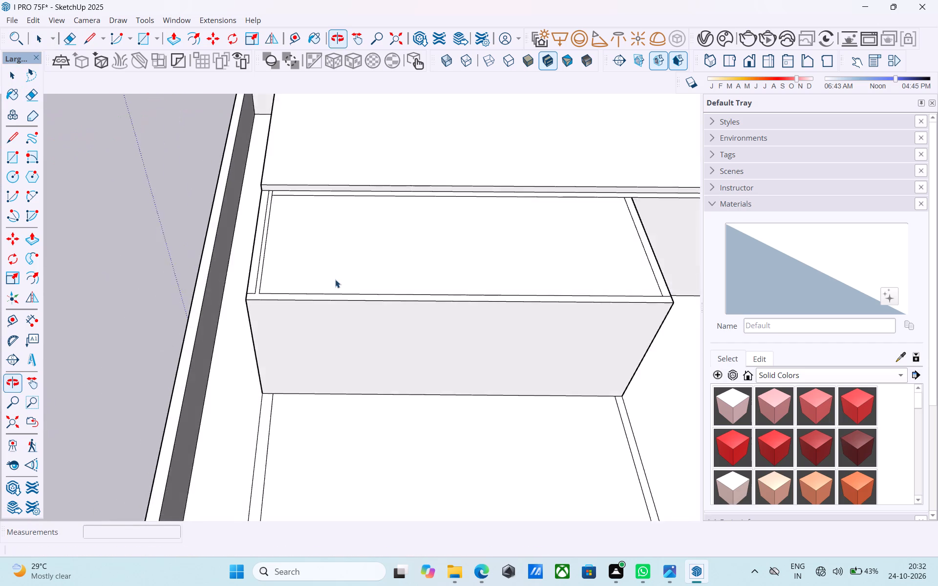
{"action": "scroll", "coordinate": [335, 279], "scroll_direction": "down", "scroll_amount": 8}
{"action": "middle_click_drag", "start_coordinate": [328, 269], "coordinate": [346, 257]}
{"action": "scroll", "coordinate": [311, 266], "scroll_direction": "up", "scroll_amount": 10}
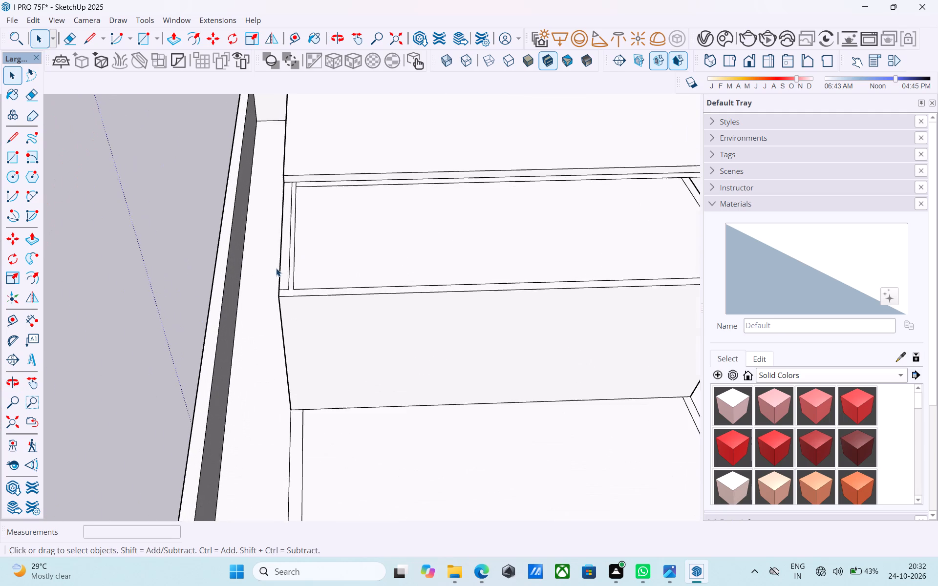
{"action": "scroll", "coordinate": [280, 275], "scroll_direction": "up", "scroll_amount": 6}
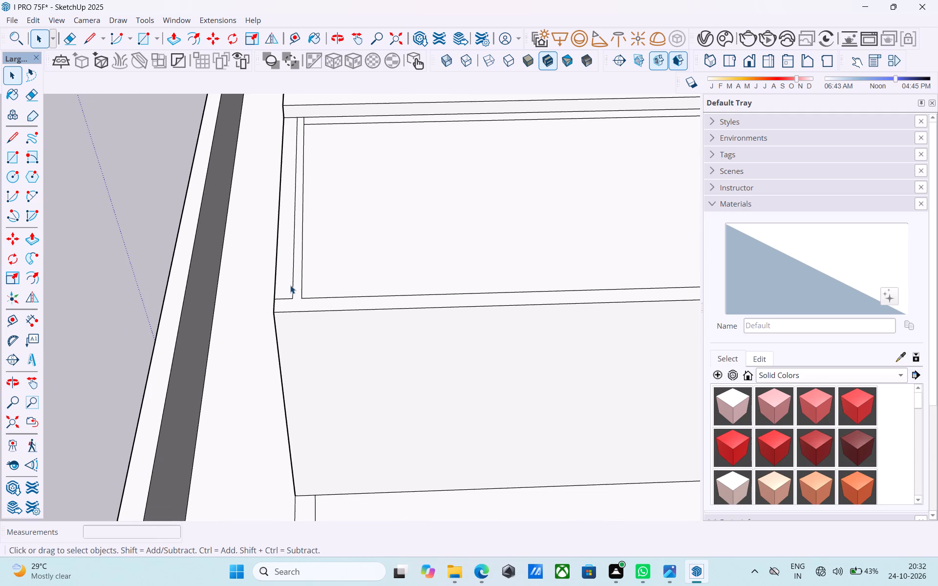
{"action": "key", "text": "e"}
{"action": "left_click_drag", "start_coordinate": [288, 294], "coordinate": [288, 299]}
{"action": "key", "text": "space"}
Push/Pull the joined top of the unroofed wing's outer side and front walls down to the base slab.
{"action": "left_click", "coordinate": [288, 299]}
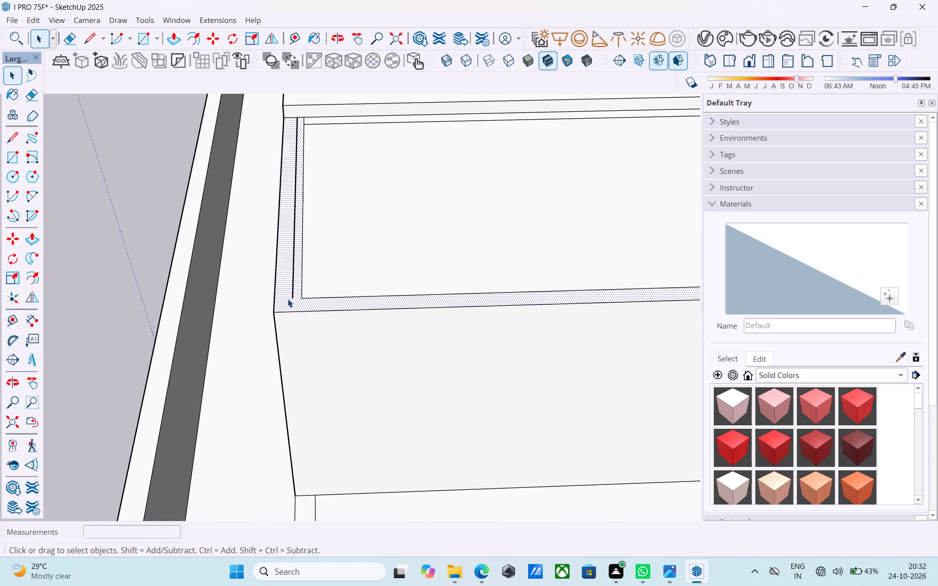
{"action": "scroll", "coordinate": [288, 299], "scroll_direction": "down", "scroll_amount": 11}
{"action": "key", "text": "p"}
{"action": "left_click", "coordinate": [288, 299]}
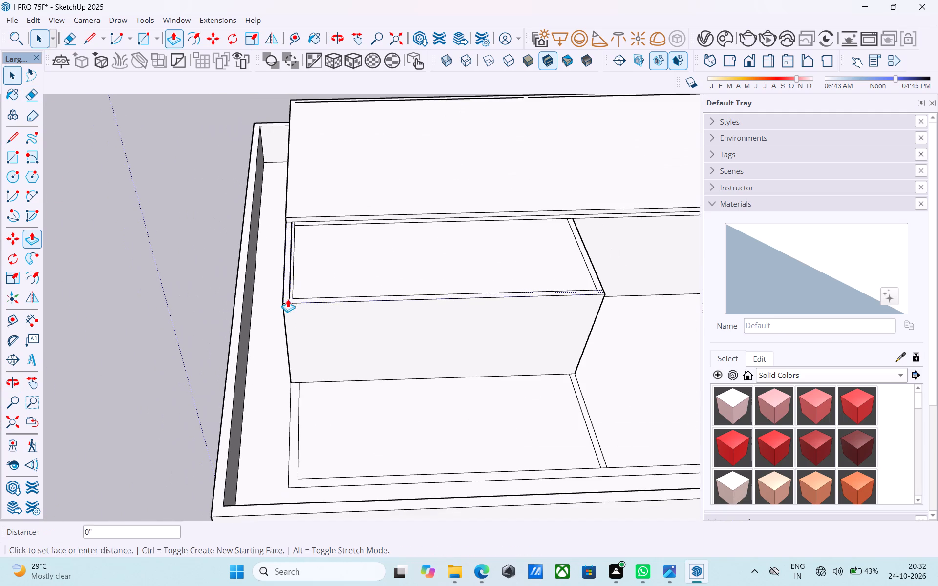
{"action": "left_click", "coordinate": [325, 388]}
{"action": "key", "text": "space"}
Erase the leftover upright faces and stray top edge where the wing's side and front walls stood.
{"action": "middle_click_drag", "start_coordinate": [327, 383], "coordinate": [490, 399]}
{"action": "key", "text": "e"}
{"action": "left_click", "coordinate": [355, 339]}
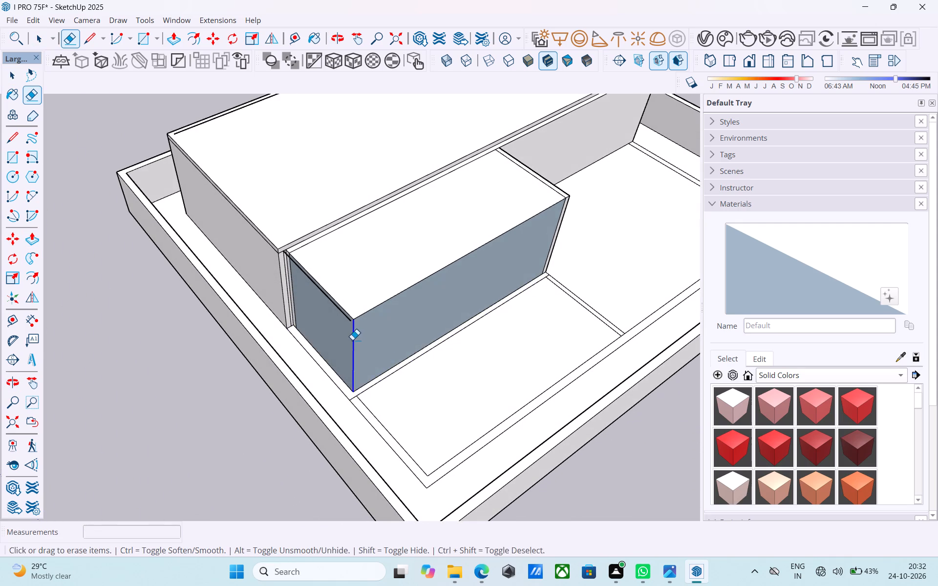
{"action": "left_click", "coordinate": [357, 321]}
{"action": "left_click_drag", "start_coordinate": [356, 318], "coordinate": [349, 339]}
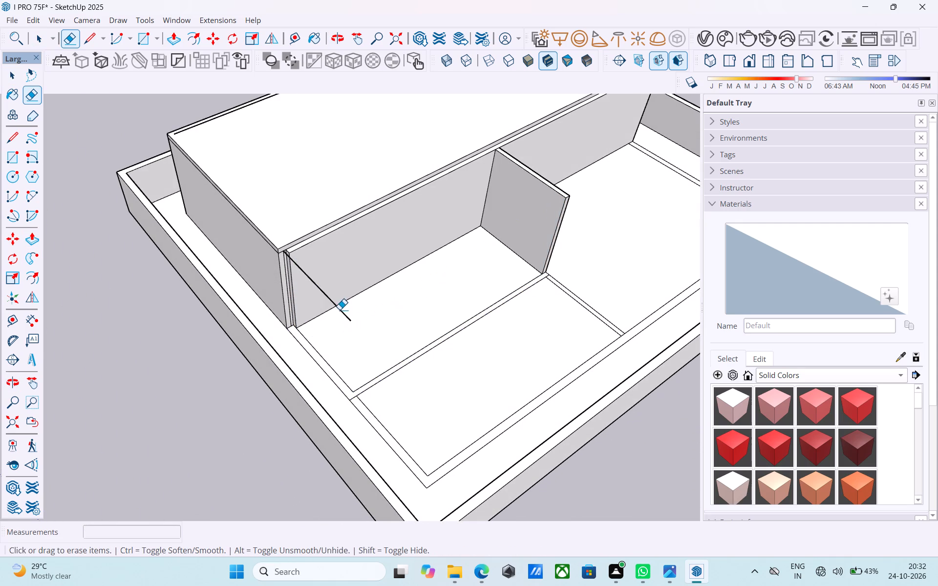
{"action": "left_click_drag", "start_coordinate": [340, 309], "coordinate": [335, 317]}
{"action": "key", "text": "space"}
{"action": "middle_click_drag", "start_coordinate": [570, 202], "coordinate": [404, 232]}
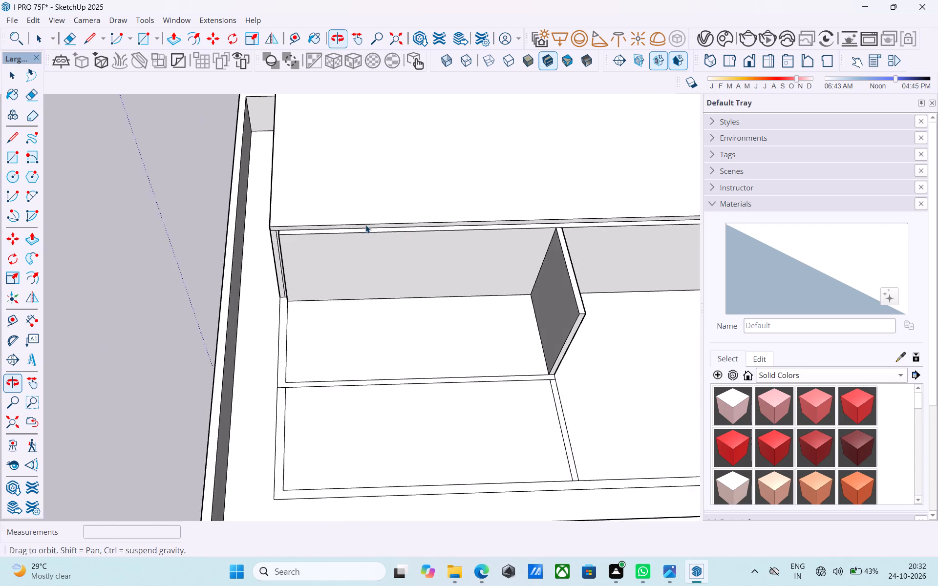
Push/Pull the top of the remaining partition wall in the unroofed wing down to the base slab.
{"action": "scroll", "coordinate": [298, 210], "scroll_direction": "down", "scroll_amount": 5}
{"action": "scroll", "coordinate": [445, 256], "scroll_direction": "up", "scroll_amount": 9}
{"action": "scroll", "coordinate": [513, 256], "scroll_direction": "down", "scroll_amount": 6}
{"action": "scroll", "coordinate": [512, 260], "scroll_direction": "up", "scroll_amount": 4}
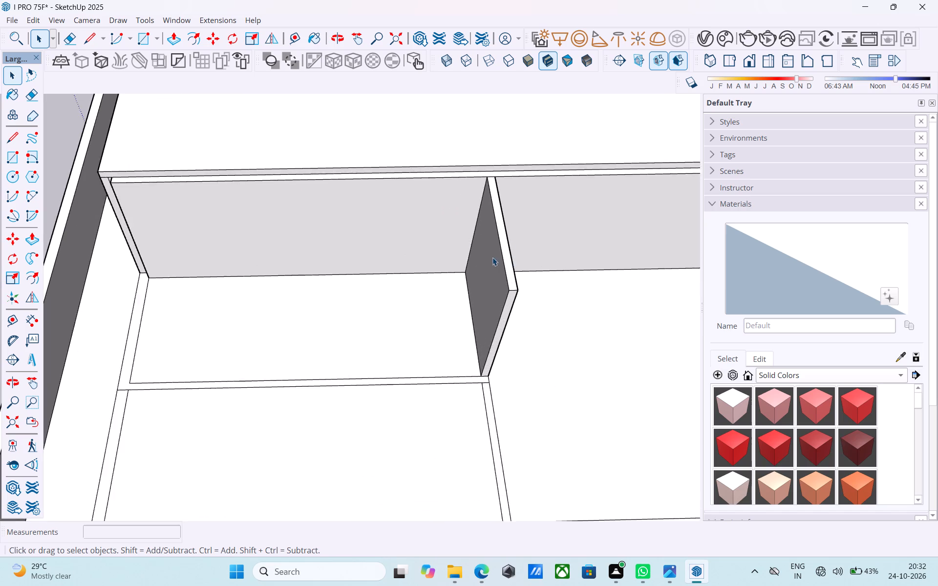
{"action": "scroll", "coordinate": [366, 249], "scroll_direction": "down", "scroll_amount": 6}
{"action": "scroll", "coordinate": [449, 265], "scroll_direction": "up", "scroll_amount": 10}
{"action": "left_click", "coordinate": [421, 252]}
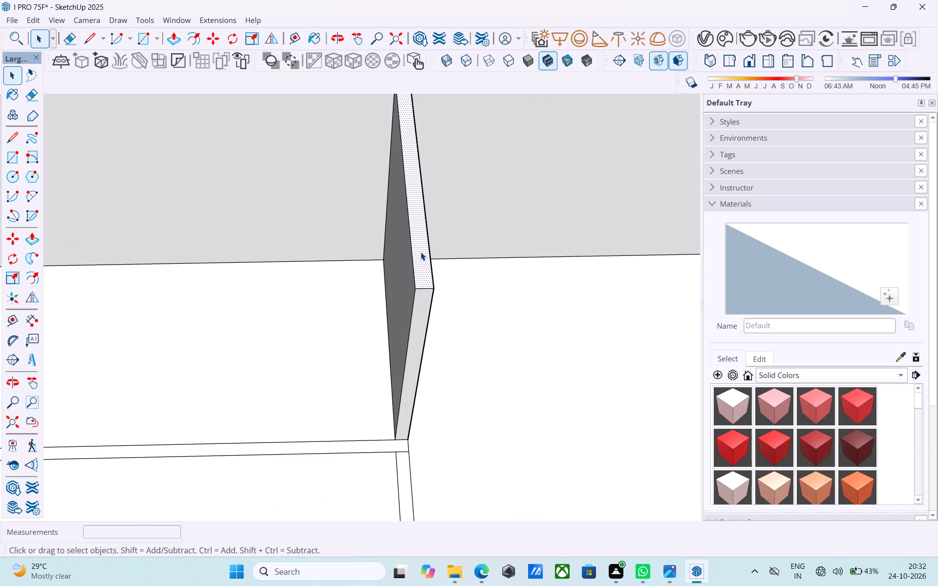
{"action": "key", "text": "p"}
{"action": "left_click", "coordinate": [421, 252]}
{"action": "left_click", "coordinate": [298, 346]}
{"action": "key", "text": "space"}
Examine the cleared front wing area and the remaining main block from the front and above.
{"action": "scroll", "coordinate": [372, 300], "scroll_direction": "down", "scroll_amount": 2}
{"action": "scroll", "coordinate": [379, 298], "scroll_direction": "up", "scroll_amount": 1}
{"action": "scroll", "coordinate": [383, 296], "scroll_direction": "down", "scroll_amount": 6}
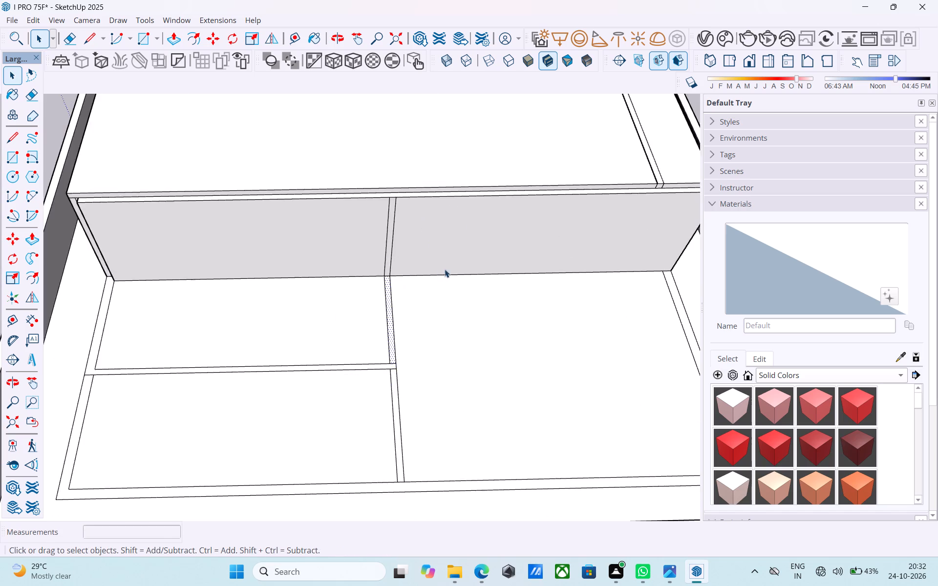
{"action": "scroll", "coordinate": [445, 269], "scroll_direction": "down", "scroll_amount": 2}
{"action": "middle_click_drag", "start_coordinate": [412, 307], "coordinate": [428, 228]}
{"action": "scroll", "coordinate": [428, 228], "scroll_direction": "up", "scroll_amount": 2}
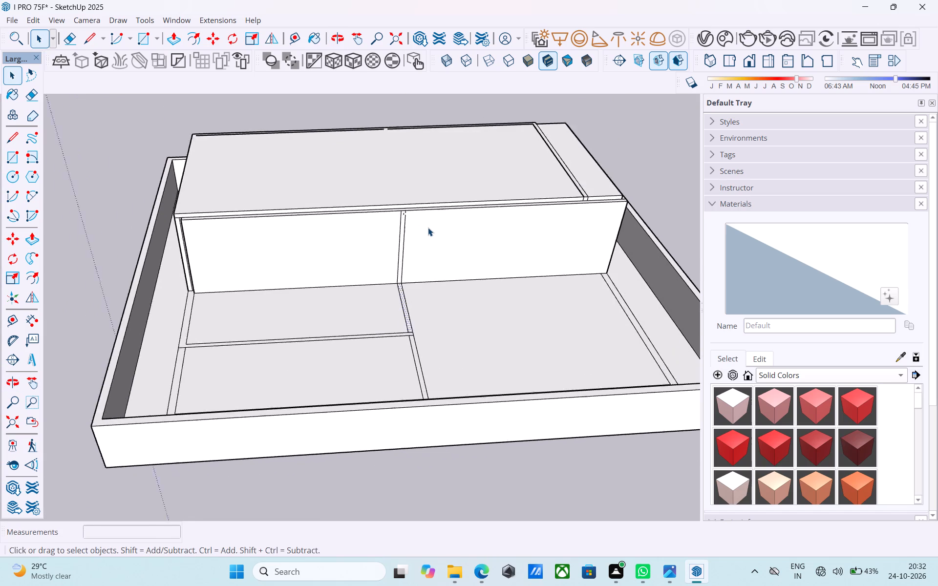
{"action": "scroll", "coordinate": [428, 228], "scroll_direction": "up", "scroll_amount": 3}
{"action": "scroll", "coordinate": [428, 228], "scroll_direction": "down", "scroll_amount": 6}
{"action": "middle_click_drag", "start_coordinate": [428, 229], "coordinate": [448, 204]}
{"action": "scroll", "coordinate": [436, 216], "scroll_direction": "up", "scroll_amount": 1}
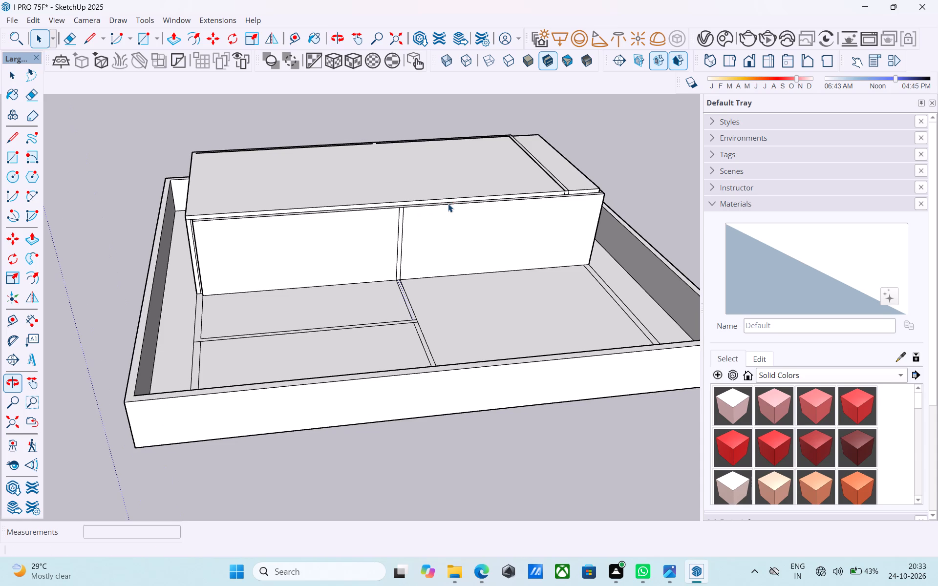
{"action": "middle_click_drag", "start_coordinate": [448, 202], "coordinate": [470, 364]}
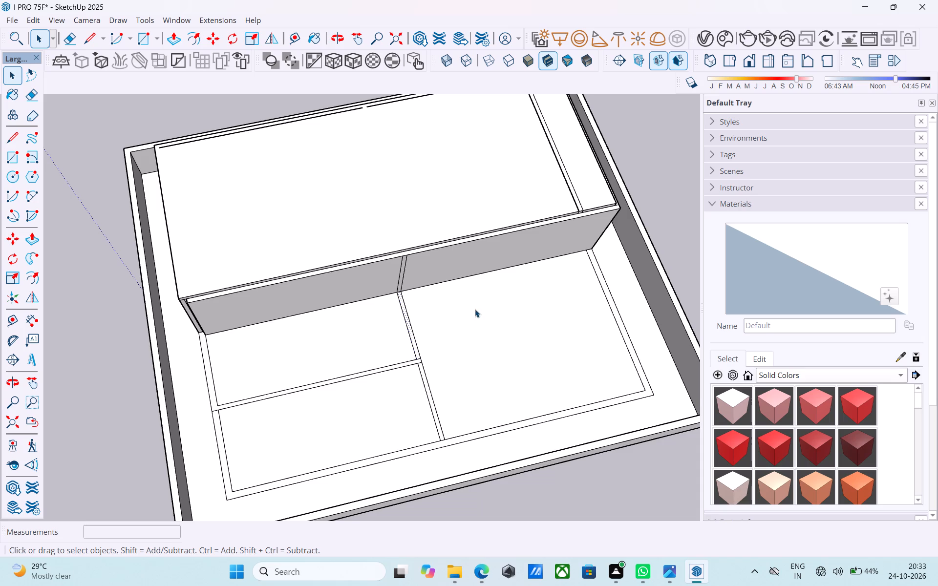
Erase the short edge between the roof slab's front face and the side wall's end face at the outer front corner.
{"action": "middle_click_drag", "start_coordinate": [474, 309], "coordinate": [511, 275]}
{"action": "middle_click_drag", "start_coordinate": [504, 274], "coordinate": [421, 186]}
{"action": "scroll", "coordinate": [530, 256], "scroll_direction": "up", "scroll_amount": 2}
{"action": "middle_click_drag", "start_coordinate": [417, 276], "coordinate": [430, 168], "text": "shift"}
{"action": "scroll", "coordinate": [207, 256], "scroll_direction": "up", "scroll_amount": 5}
{"action": "middle_click_drag", "start_coordinate": [178, 275], "coordinate": [280, 302]}
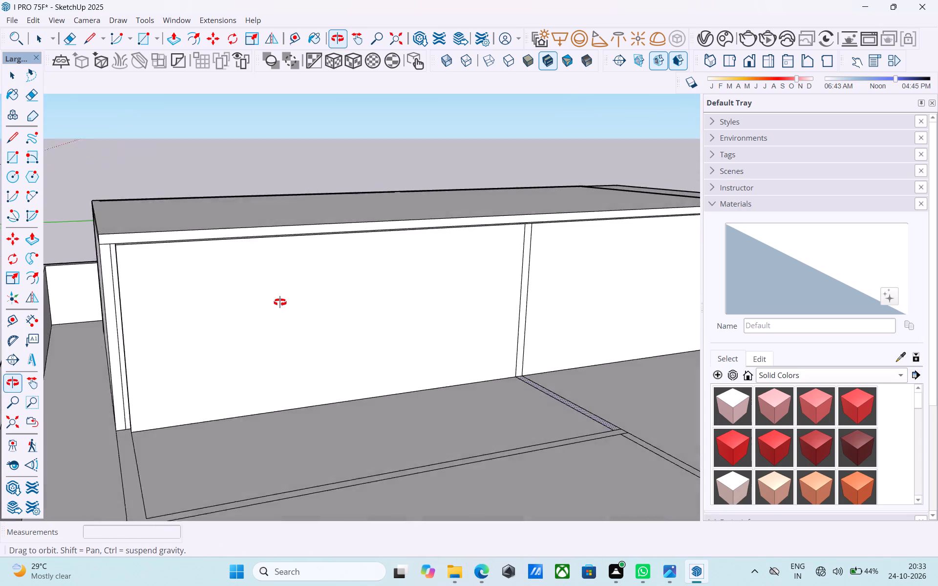
{"action": "middle_click_drag", "start_coordinate": [280, 302], "coordinate": [384, 296]}
{"action": "scroll", "coordinate": [273, 306], "scroll_direction": "up", "scroll_amount": 2}
{"action": "scroll", "coordinate": [181, 266], "scroll_direction": "up", "scroll_amount": 3}
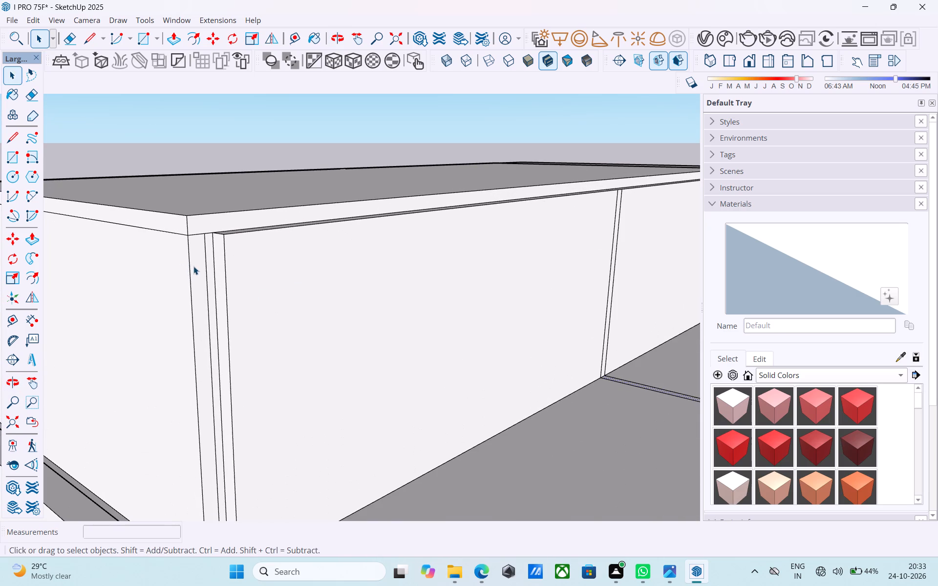
{"action": "left_click", "coordinate": [193, 266]}
{"action": "scroll", "coordinate": [198, 235], "scroll_direction": "up", "scroll_amount": 3}
{"action": "key", "text": "e"}
{"action": "left_click", "coordinate": [198, 235]}
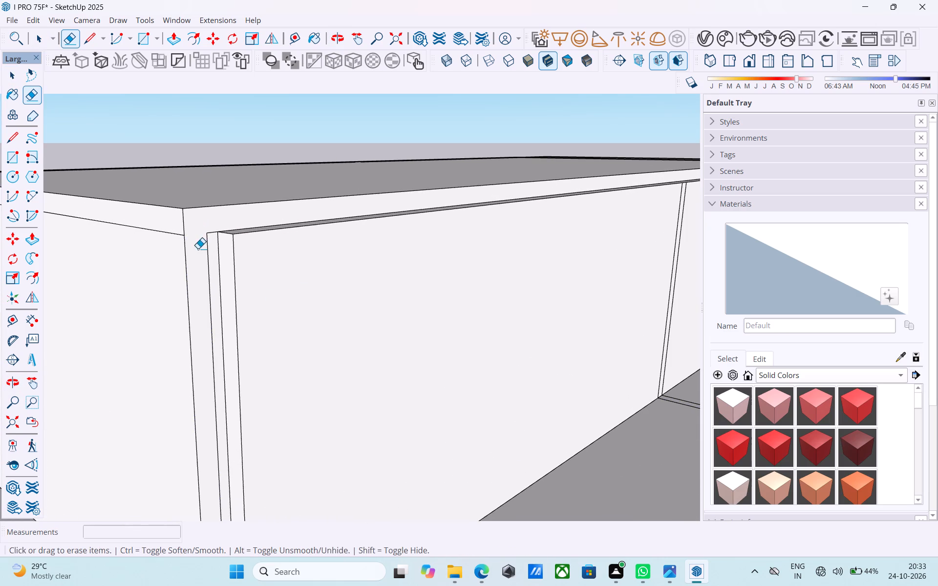
Push/Pull the joined front face of the roof slab and side wall back 6".
{"action": "key", "text": "space"}
{"action": "left_click", "coordinate": [198, 249]}
{"action": "key", "text": "p"}
{"action": "left_click", "coordinate": [198, 249]}
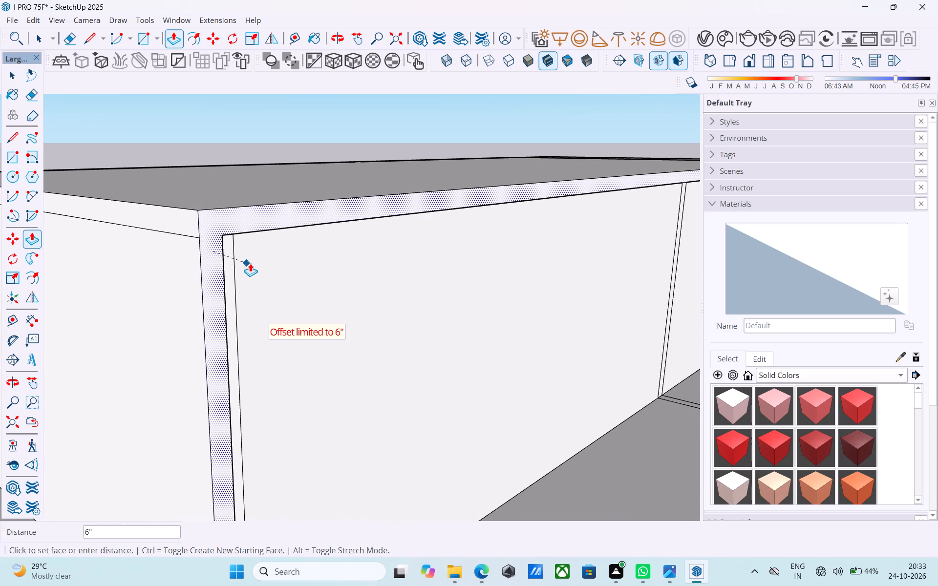
{"action": "left_click", "coordinate": [251, 263]}
{"action": "middle_click_drag", "start_coordinate": [248, 263], "coordinate": [221, 400]}
{"action": "key", "text": "space"}
Push/Pull the narrow protruding strip inside the side wall's end back flush with the main block's front wall.
{"action": "middle_click_drag", "start_coordinate": [243, 253], "coordinate": [149, 233]}
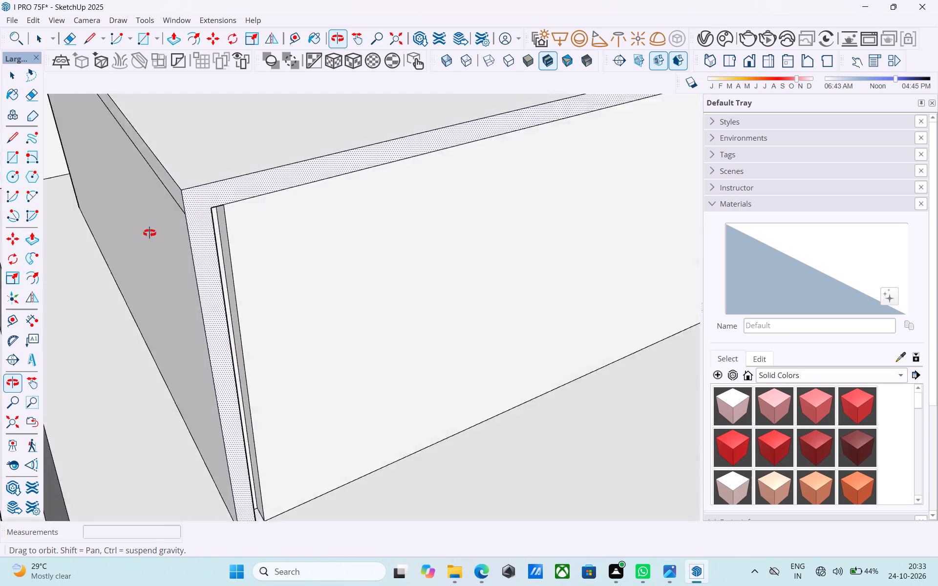
{"action": "middle_click_drag", "start_coordinate": [149, 233], "coordinate": [158, 209]}
{"action": "scroll", "coordinate": [223, 232], "scroll_direction": "up", "scroll_amount": 3}
{"action": "left_click", "coordinate": [218, 224]}
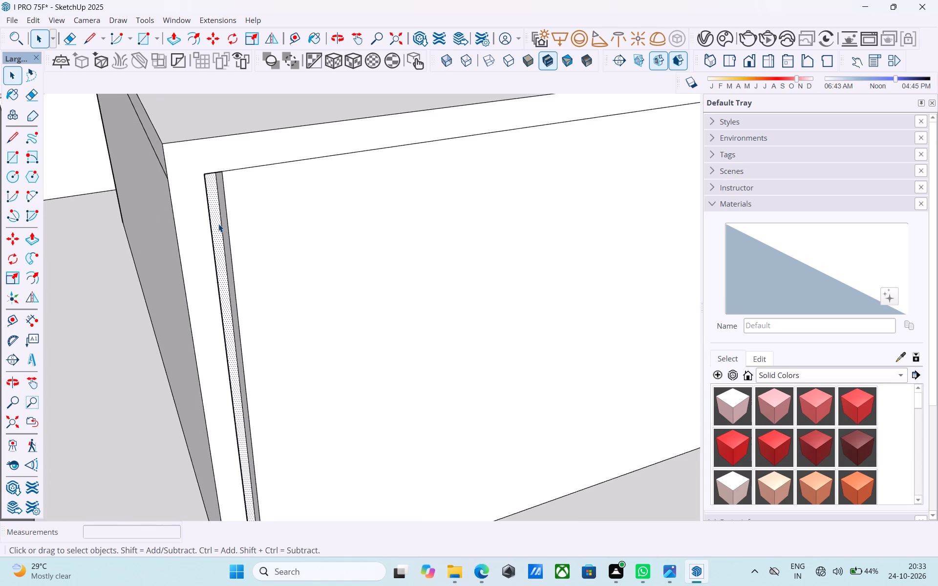
{"action": "key", "text": "p"}
{"action": "double_click", "coordinate": [218, 224]}
{"action": "key", "text": "space"}
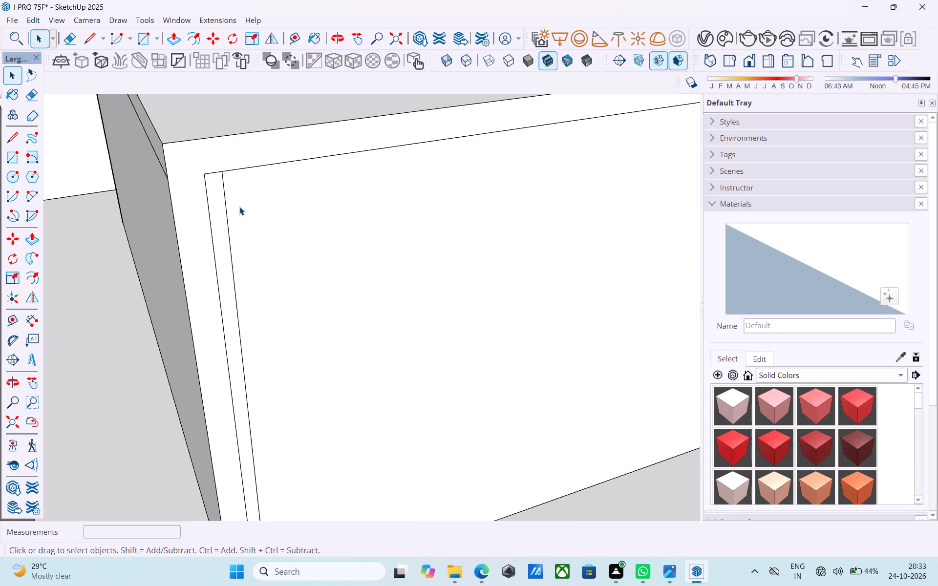
Erase the leftover vertical edge between the flush strip and the main block's front wall.
{"action": "key", "text": "e"}
{"action": "left_click_drag", "start_coordinate": [240, 207], "coordinate": [228, 205]}
{"action": "left_click", "coordinate": [226, 207]}
{"action": "key", "text": "space"}
{"action": "scroll", "coordinate": [202, 244], "scroll_direction": "down", "scroll_amount": 10}
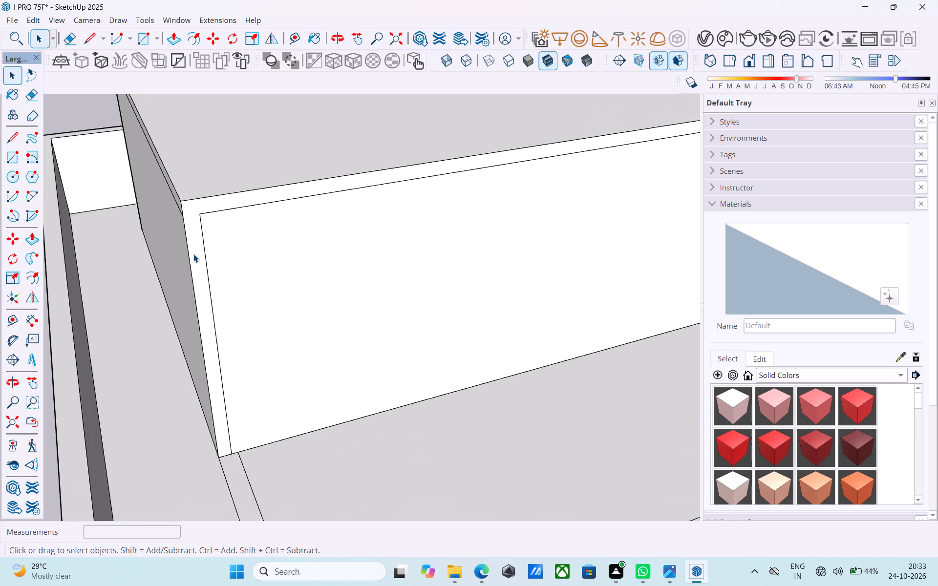
Erase the short vertical edge on the recessed front face of the roof slab's end section.
{"action": "scroll", "coordinate": [193, 254], "scroll_direction": "down", "scroll_amount": 8}
{"action": "scroll", "coordinate": [273, 244], "scroll_direction": "down", "scroll_amount": 4}
{"action": "middle_click_drag", "start_coordinate": [492, 236], "coordinate": [220, 223]}
{"action": "scroll", "coordinate": [599, 278], "scroll_direction": "up", "scroll_amount": 3}
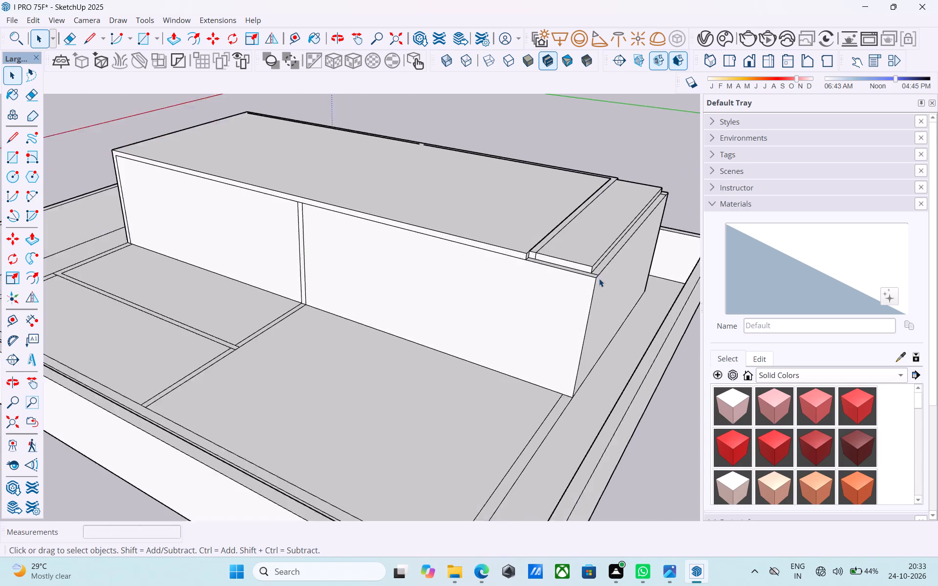
{"action": "scroll", "coordinate": [599, 278], "scroll_direction": "up", "scroll_amount": 12}
{"action": "key", "text": "e"}
{"action": "scroll", "coordinate": [458, 237], "scroll_direction": "up", "scroll_amount": 4}
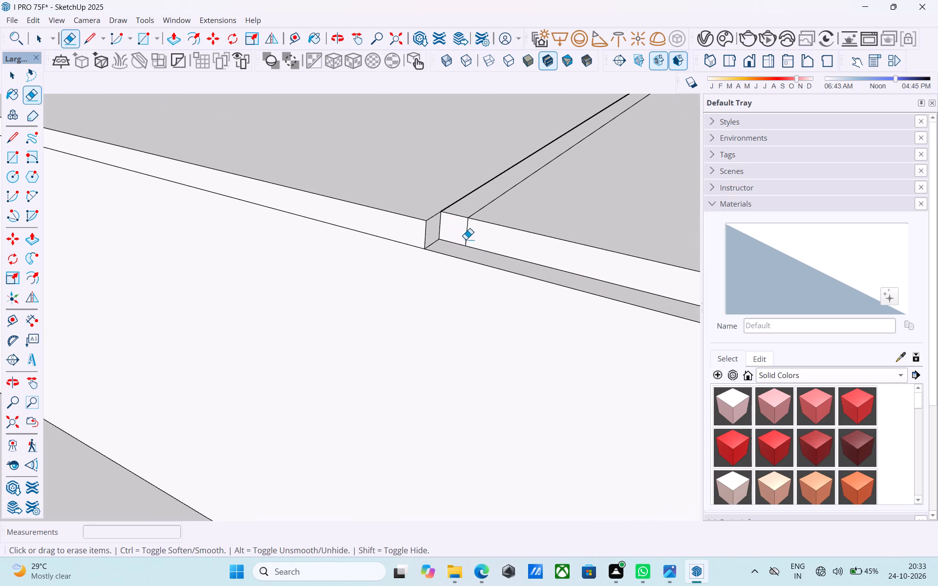
{"action": "left_click_drag", "start_coordinate": [468, 239], "coordinate": [462, 233]}
Push/Pull the recessed front face of the roof slab's end section out 6", flush with the front wall.
{"action": "scroll", "coordinate": [414, 248], "scroll_direction": "down", "scroll_amount": 6}
{"action": "scroll", "coordinate": [549, 264], "scroll_direction": "up", "scroll_amount": 3}
{"action": "key", "text": "space"}
{"action": "left_click", "coordinate": [549, 265]}
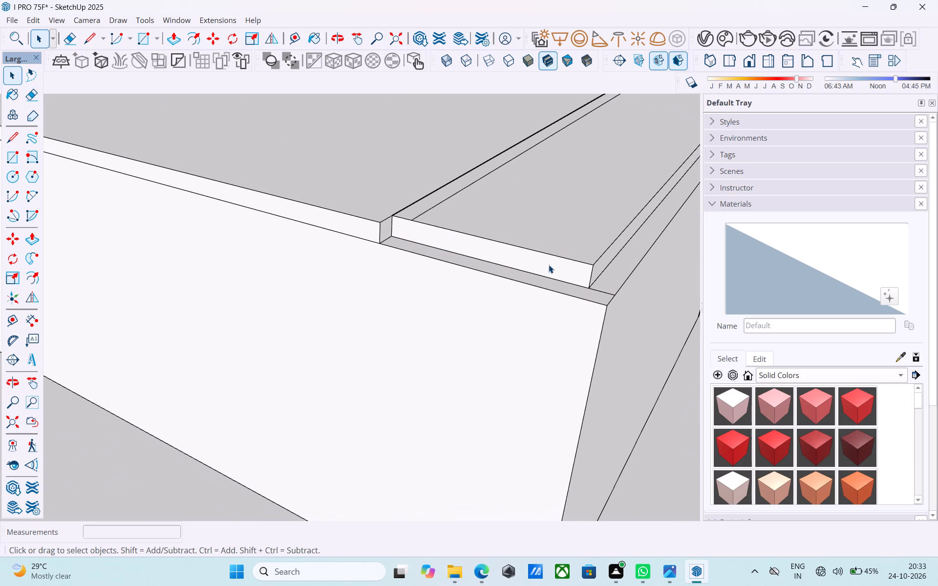
{"action": "key", "text": "p"}
{"action": "left_click", "coordinate": [549, 264]}
{"action": "left_click", "coordinate": [542, 291]}
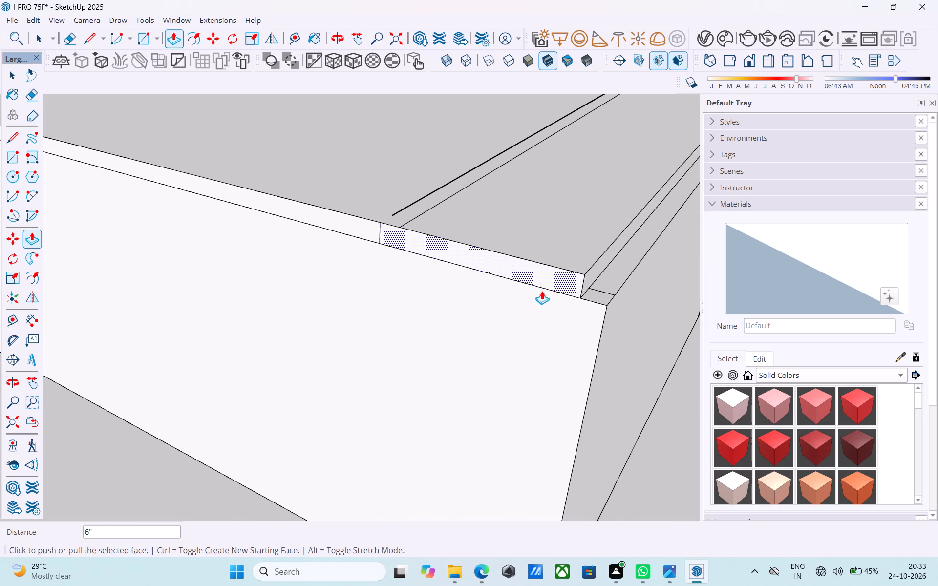
{"action": "scroll", "coordinate": [372, 307], "scroll_direction": "down", "scroll_amount": 5}
{"action": "key", "text": "space"}
Push/Pull the roof slab's end face outward until it is flush with the side wall below.
{"action": "middle_click_drag", "start_coordinate": [505, 281], "coordinate": [483, 266]}
{"action": "left_click", "coordinate": [506, 274]}
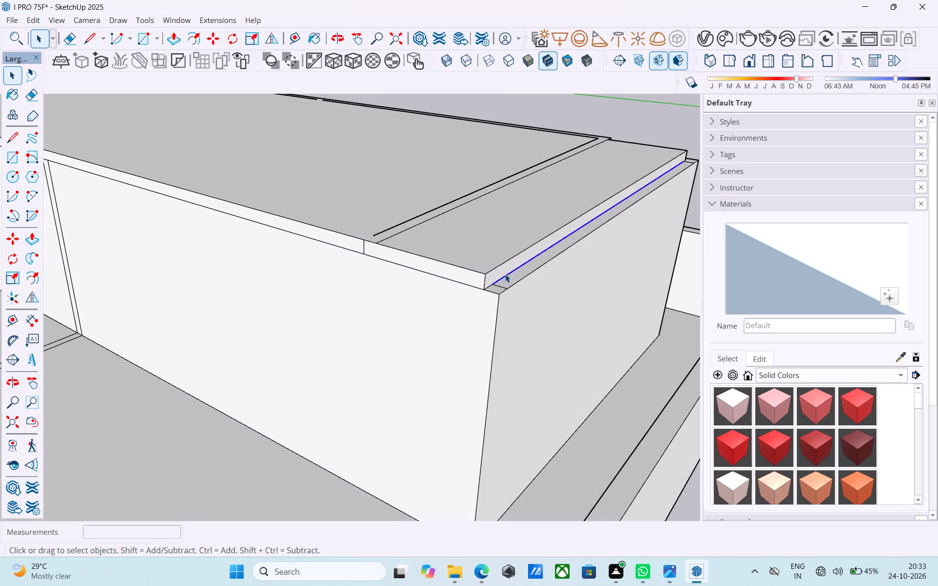
{"action": "left_click", "coordinate": [504, 272]}
{"action": "key", "text": "p"}
{"action": "left_click", "coordinate": [504, 269]}
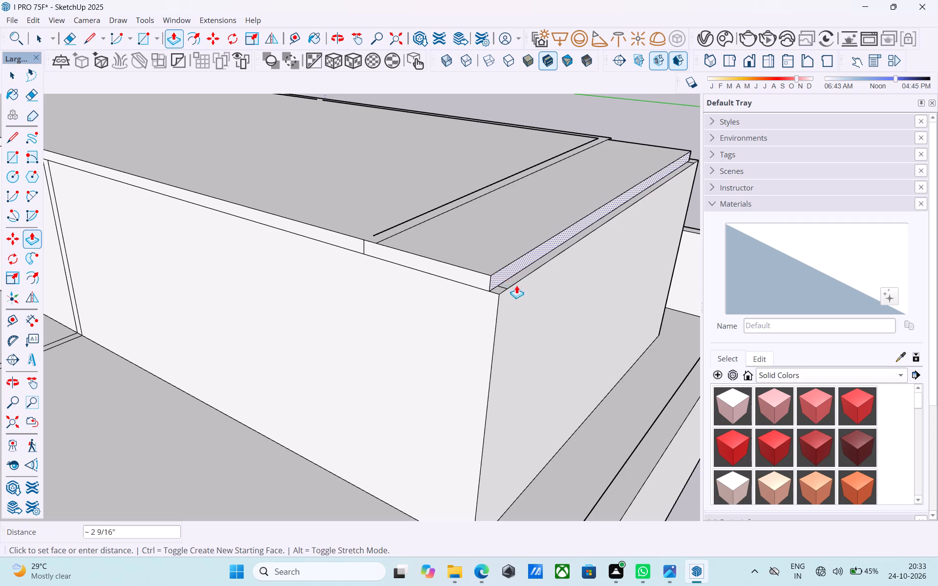
{"action": "left_click", "coordinate": [518, 308]}
{"action": "key", "text": "space"}
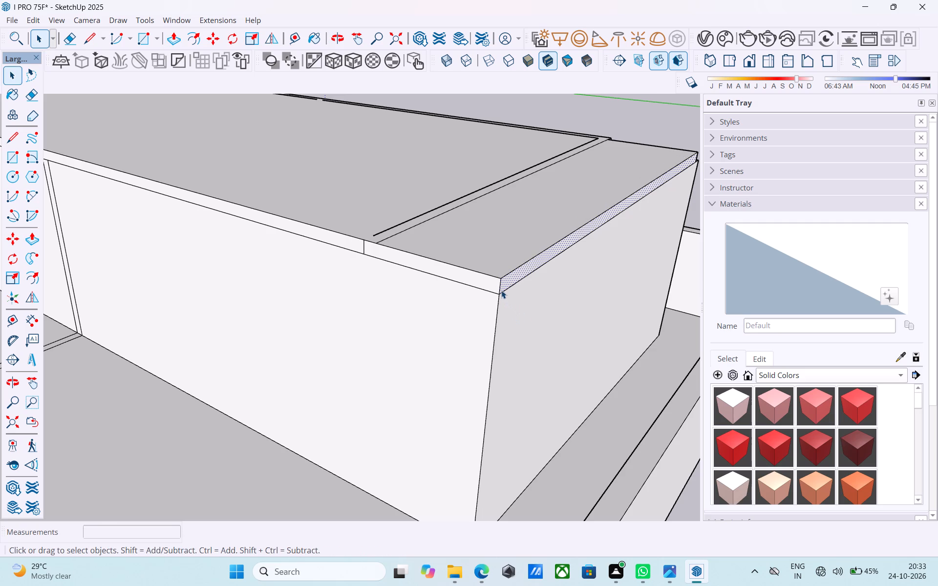
Inspect the extended roof slab and the main block's walls from low, front and overhead views.
{"action": "scroll", "coordinate": [501, 287], "scroll_direction": "down", "scroll_amount": 4}
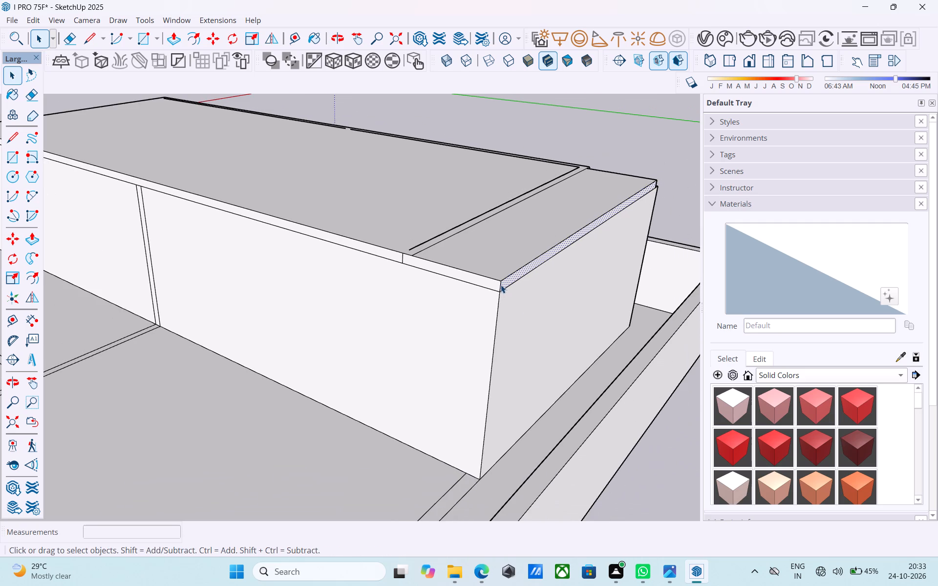
{"action": "scroll", "coordinate": [501, 284], "scroll_direction": "down", "scroll_amount": 4}
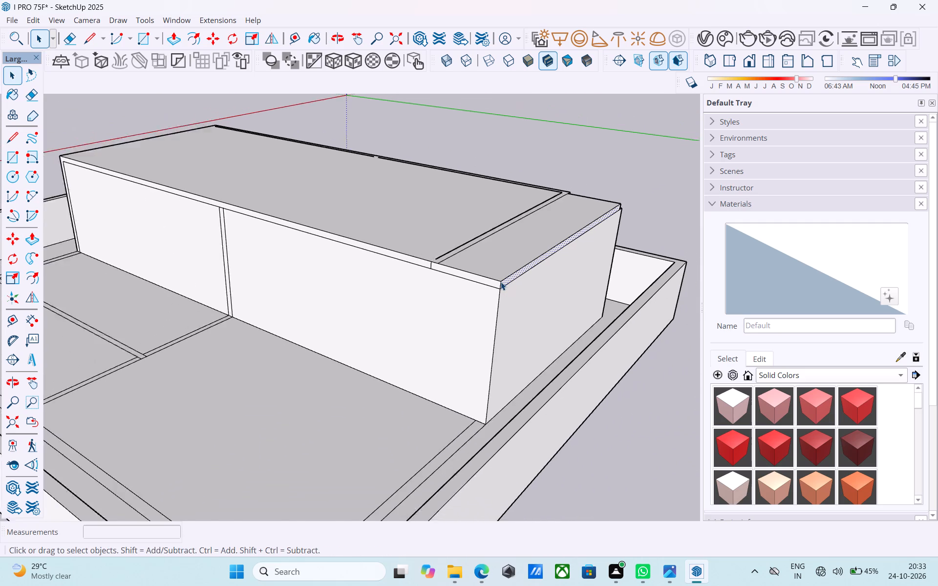
{"action": "scroll", "coordinate": [501, 282], "scroll_direction": "down", "scroll_amount": 2}
{"action": "middle_click_drag", "start_coordinate": [499, 294], "coordinate": [535, 237]}
{"action": "middle_click_drag", "start_coordinate": [447, 298], "coordinate": [473, 275]}
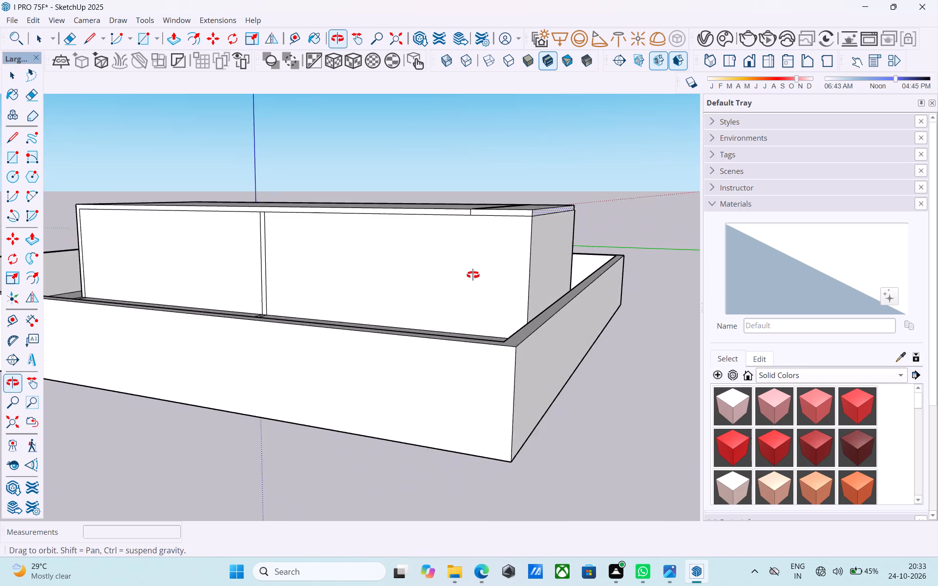
{"action": "middle_click_drag", "start_coordinate": [473, 275], "coordinate": [477, 272]}
{"action": "middle_click_drag", "start_coordinate": [477, 272], "coordinate": [500, 252]}
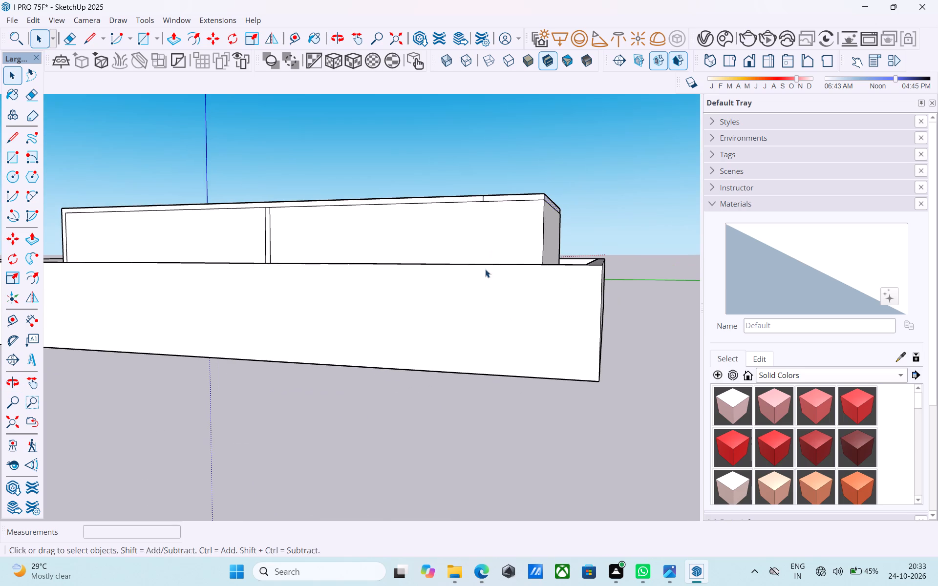
{"action": "scroll", "coordinate": [467, 279], "scroll_direction": "up", "scroll_amount": 6}
{"action": "scroll", "coordinate": [468, 271], "scroll_direction": "down", "scroll_amount": 5}
{"action": "middle_click_drag", "start_coordinate": [467, 272], "coordinate": [480, 370]}
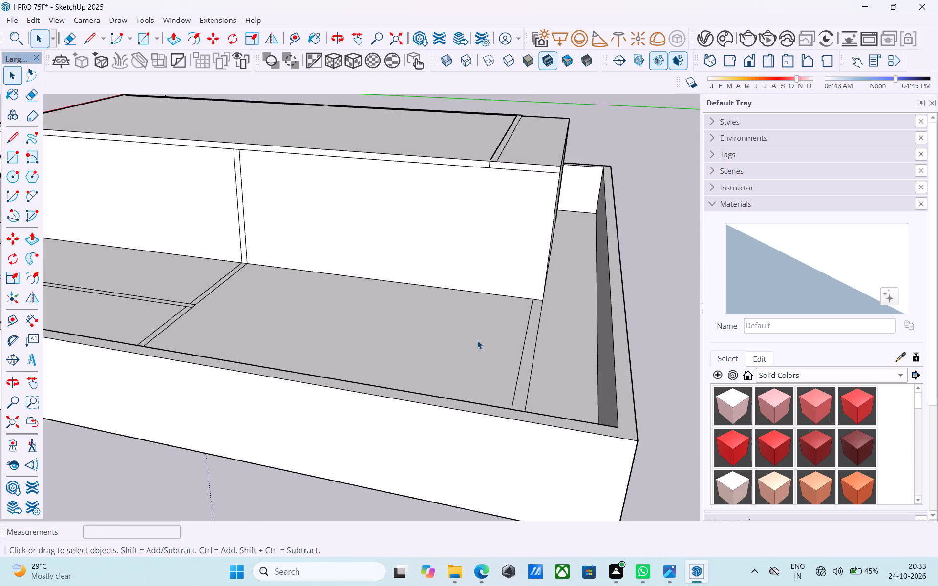
{"action": "scroll", "coordinate": [477, 340], "scroll_direction": "down", "scroll_amount": 7}
{"action": "middle_click_drag", "start_coordinate": [480, 284], "coordinate": [532, 459]}
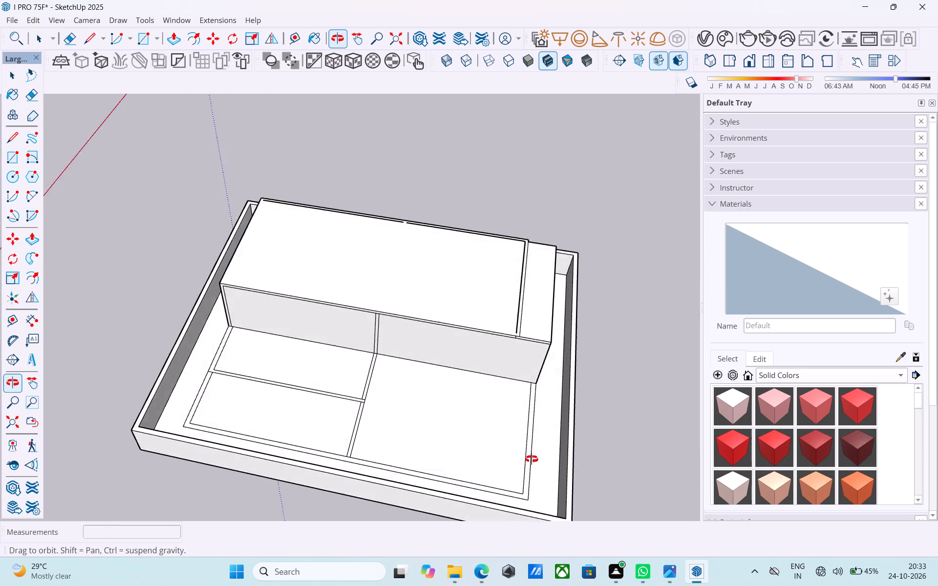
{"action": "middle_click_drag", "start_coordinate": [532, 459], "coordinate": [528, 453]}
{"action": "scroll", "coordinate": [494, 363], "scroll_direction": "up", "scroll_amount": 4}
{"action": "middle_click_drag", "start_coordinate": [492, 336], "coordinate": [347, 329], "text": "shift"}
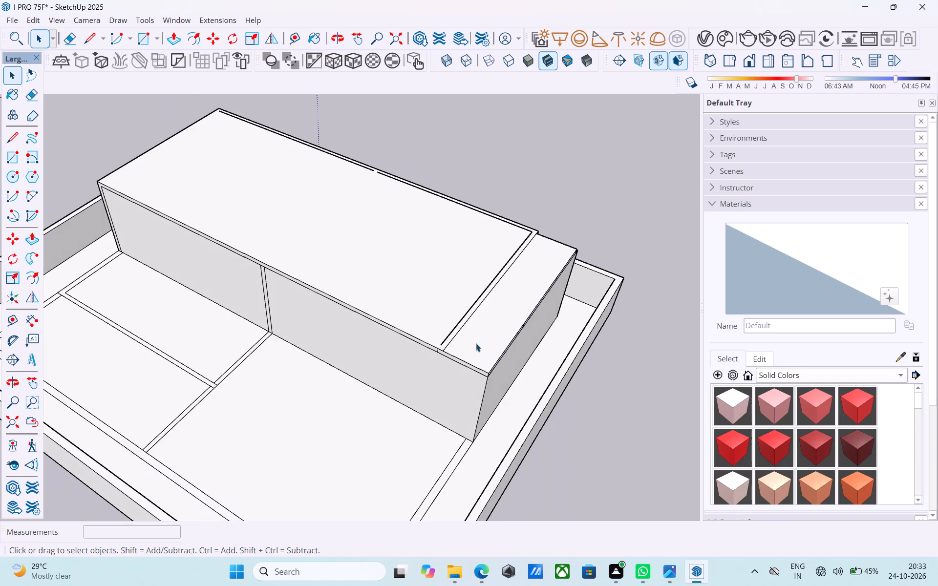
{"action": "middle_click_drag", "start_coordinate": [482, 342], "coordinate": [492, 306], "text": "shift"}
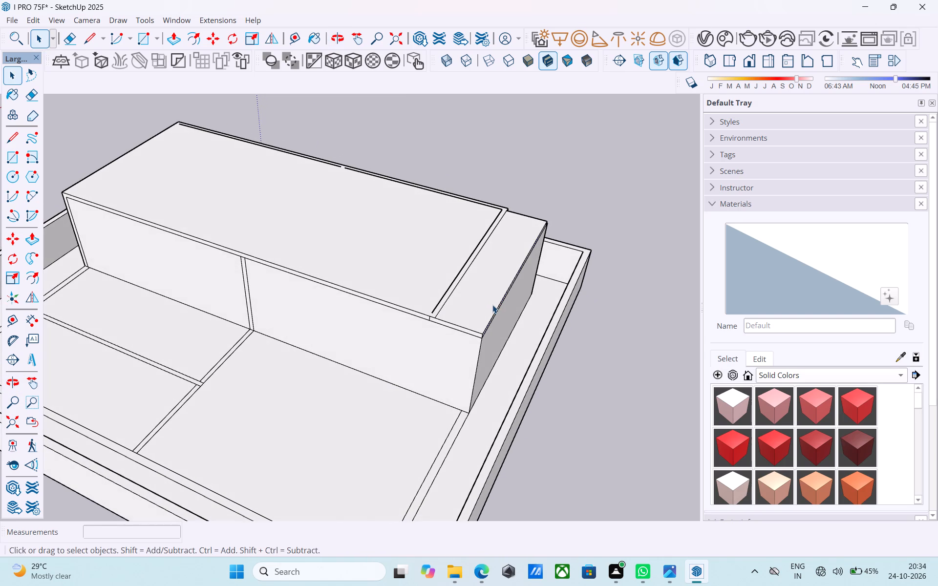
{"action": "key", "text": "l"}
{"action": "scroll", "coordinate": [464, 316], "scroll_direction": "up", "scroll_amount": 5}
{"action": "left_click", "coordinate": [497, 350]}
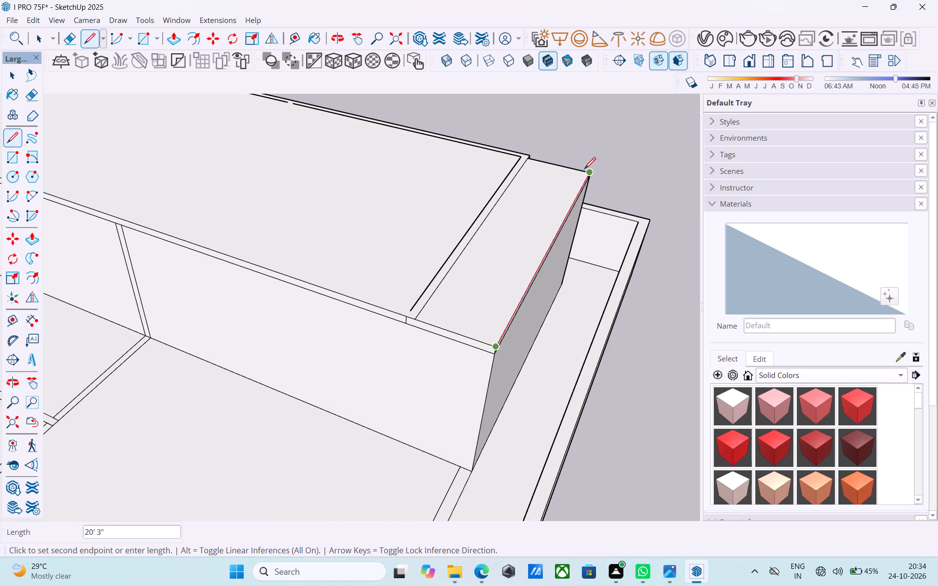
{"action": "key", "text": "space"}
Erase the parallel leftover lines across the roof slab's top between the main part and the end section.
{"action": "key", "text": "e"}
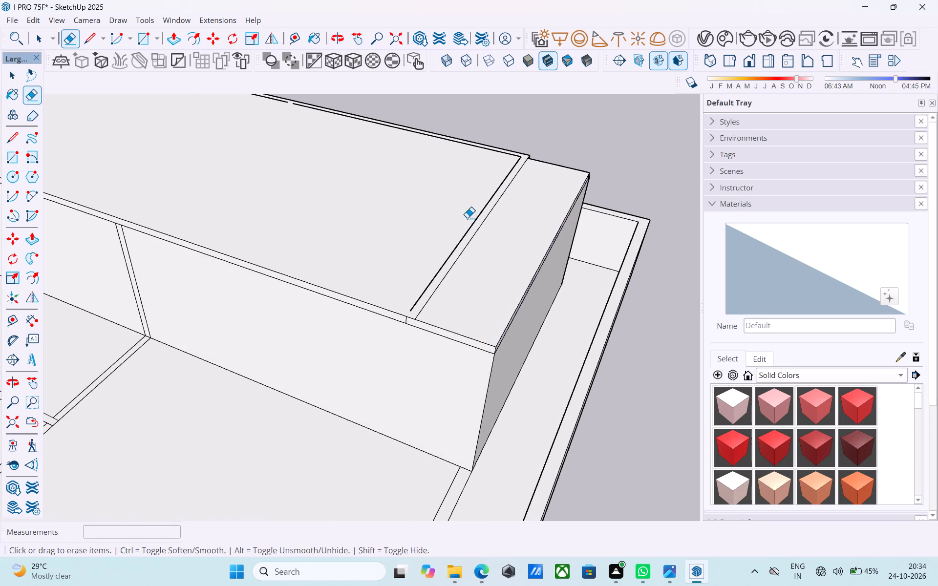
{"action": "left_click", "coordinate": [469, 227]}
{"action": "left_click_drag", "start_coordinate": [475, 230], "coordinate": [470, 228]}
{"action": "left_click_drag", "start_coordinate": [462, 257], "coordinate": [445, 244]}
Erase the short vertical edge on the roof slab's front face where the end section joins the main part.
{"action": "scroll", "coordinate": [387, 332], "scroll_direction": "up", "scroll_amount": 2}
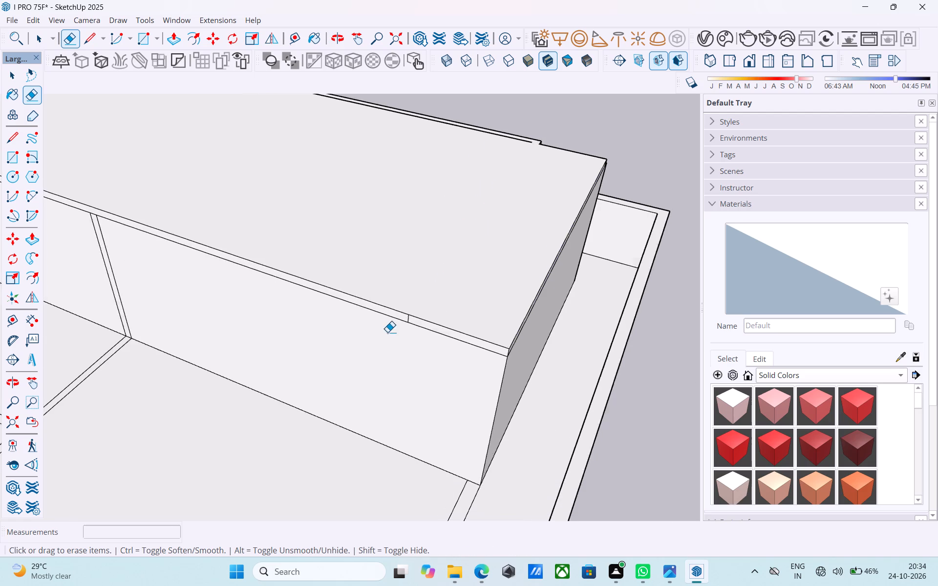
{"action": "scroll", "coordinate": [387, 332], "scroll_direction": "up", "scroll_amount": 8}
{"action": "left_click_drag", "start_coordinate": [424, 310], "coordinate": [430, 309]}
{"action": "scroll", "coordinate": [358, 404], "scroll_direction": "down", "scroll_amount": 15}
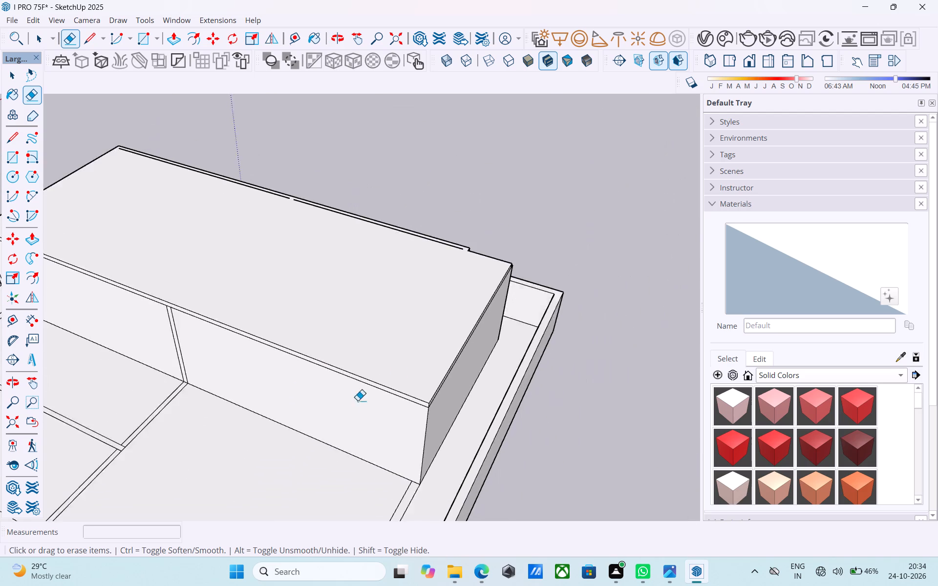
Push/Pull the small notch face on the roof slab's rear edge outward 4' 6" to the slab's end.
{"action": "middle_click_drag", "start_coordinate": [448, 348], "coordinate": [178, 348]}
{"action": "middle_click_drag", "start_coordinate": [395, 342], "coordinate": [223, 326]}
{"action": "middle_click_drag", "start_coordinate": [247, 327], "coordinate": [328, 301]}
{"action": "key", "text": "space"}
{"action": "scroll", "coordinate": [390, 331], "scroll_direction": "up", "scroll_amount": 6}
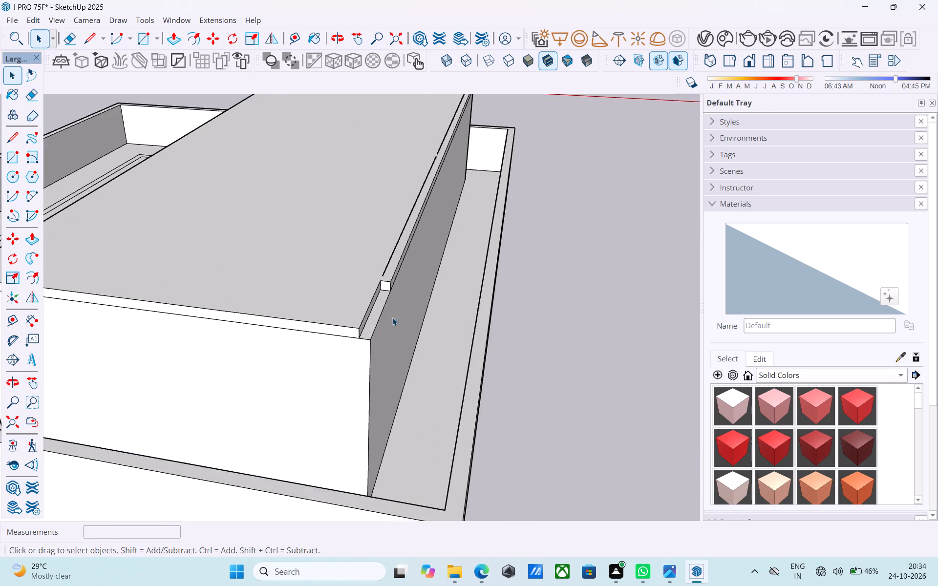
{"action": "scroll", "coordinate": [392, 317], "scroll_direction": "up", "scroll_amount": 4}
{"action": "left_click", "coordinate": [383, 274]}
{"action": "key", "text": "p"}
{"action": "left_click", "coordinate": [383, 273]}
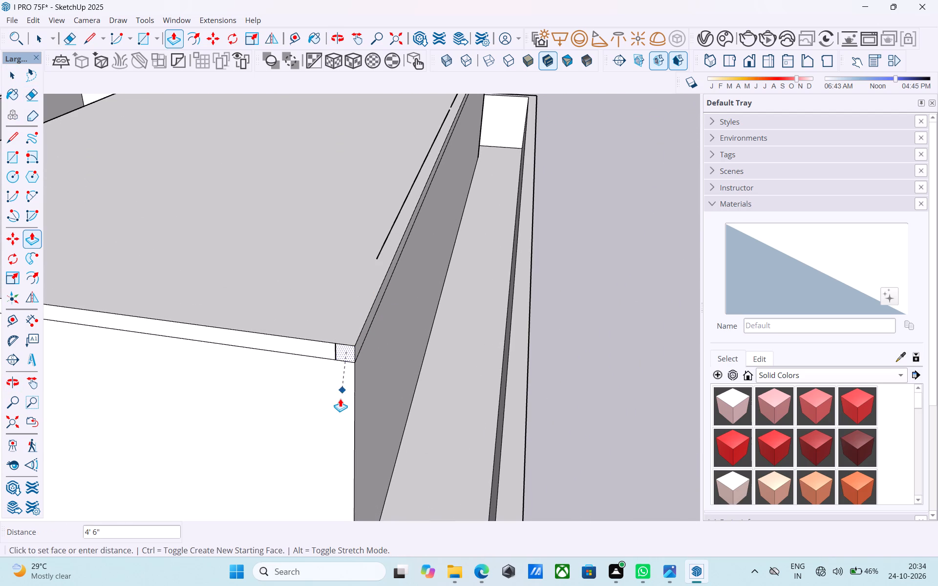
{"action": "left_click", "coordinate": [340, 398]}
{"action": "key", "text": "space"}
Erase the short vertical edge on the roof slab's end face where the filled notch joins it.
{"action": "key", "text": "e"}
{"action": "left_click_drag", "start_coordinate": [343, 354], "coordinate": [337, 349]}
{"action": "key", "text": "space"}
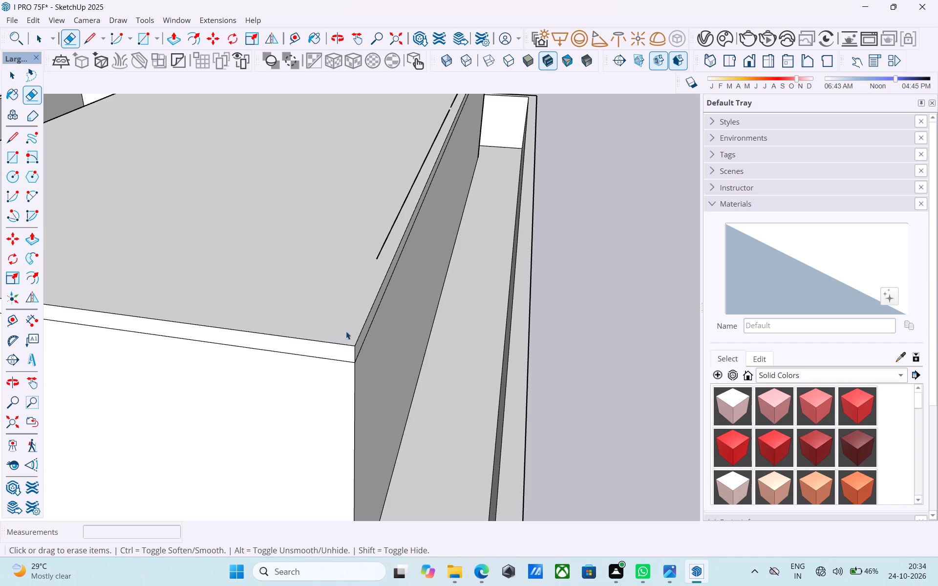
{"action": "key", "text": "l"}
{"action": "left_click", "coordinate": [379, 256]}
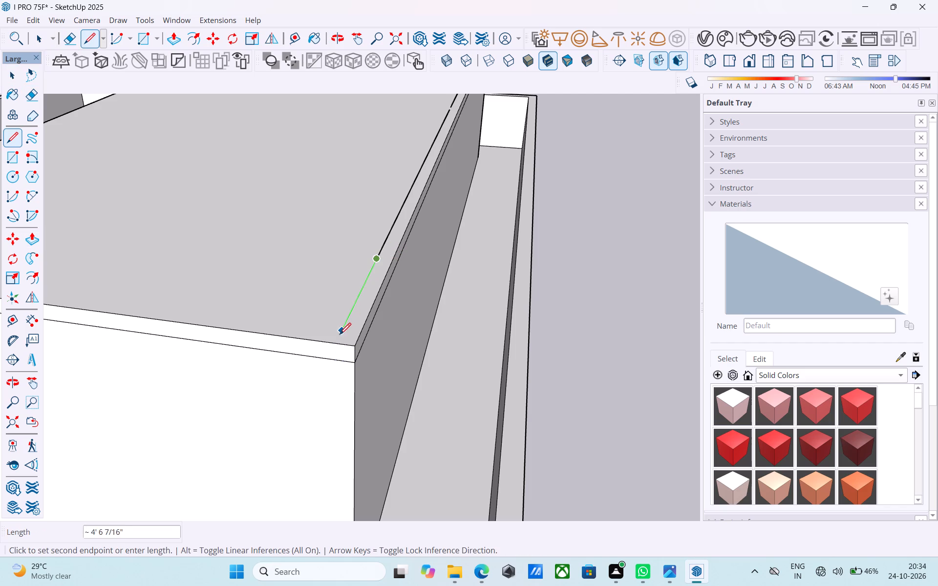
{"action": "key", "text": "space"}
Offset the roof slab's top face inward by 6" to form a border strip around its perimeter.
{"action": "left_click", "coordinate": [314, 302]}
{"action": "key", "text": "f"}
{"action": "left_click", "coordinate": [315, 300]}
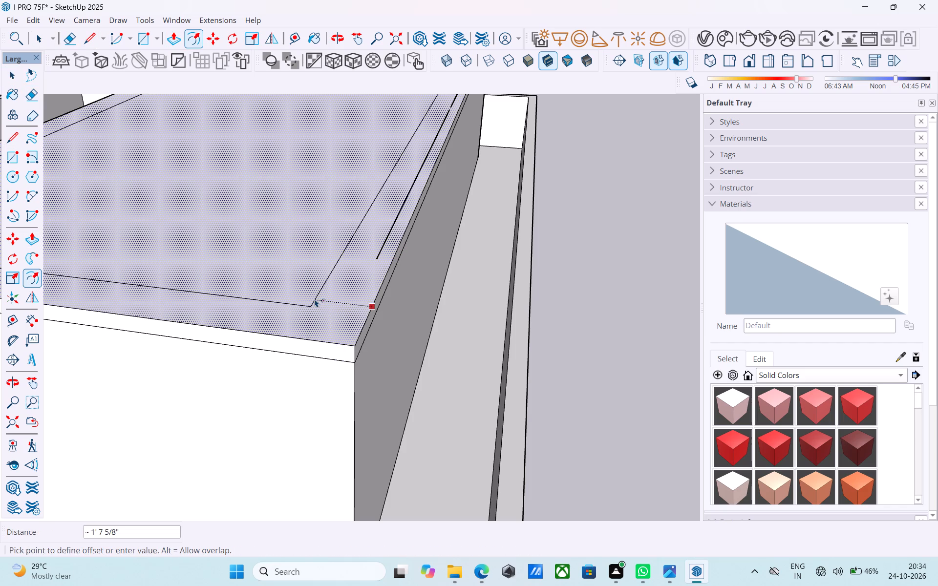
{"action": "key", "text": "6"}
{"action": "key", "text": "shift+quotedbl"}
{"action": "key", "text": "Return"}
{"action": "key", "text": "space"}
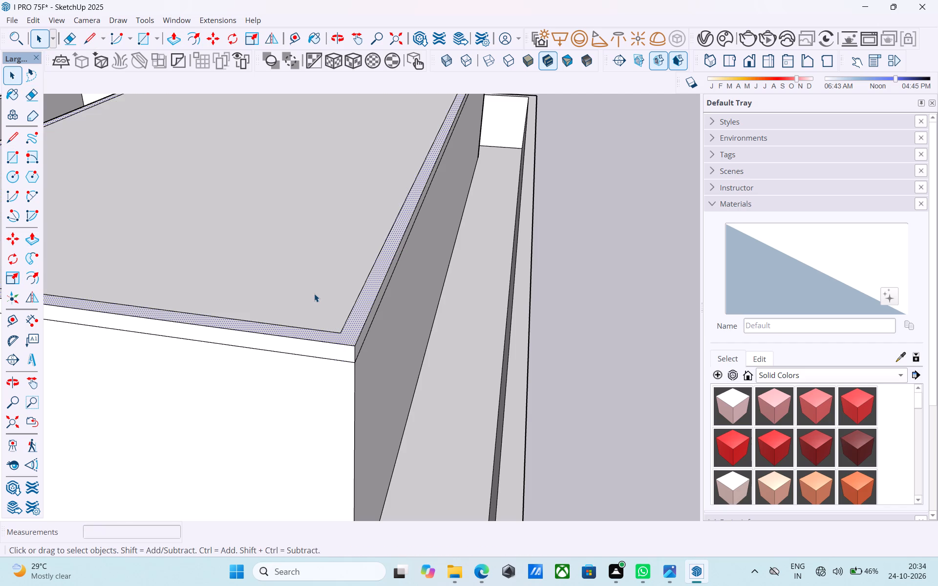
Examine the roof's border strip and the main block's walls from the front, sides and above.
{"action": "scroll", "coordinate": [314, 293], "scroll_direction": "down", "scroll_amount": 10}
{"action": "middle_click_drag", "start_coordinate": [317, 296], "coordinate": [599, 303]}
{"action": "middle_click_drag", "start_coordinate": [380, 342], "coordinate": [406, 338]}
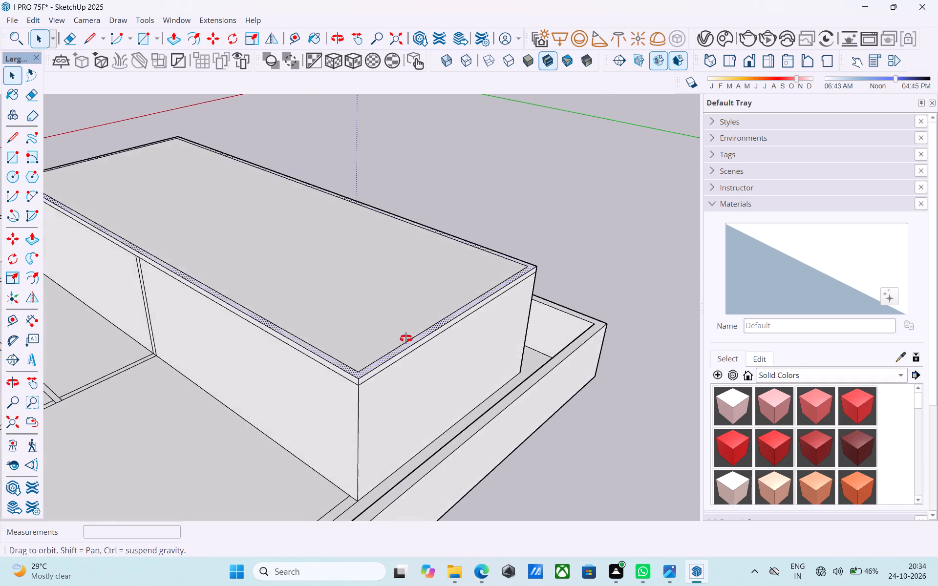
{"action": "middle_click_drag", "start_coordinate": [406, 338], "coordinate": [413, 337]}
{"action": "scroll", "coordinate": [414, 319], "scroll_direction": "down", "scroll_amount": 5}
{"action": "middle_click_drag", "start_coordinate": [384, 320], "coordinate": [547, 343]}
{"action": "middle_click_drag", "start_coordinate": [352, 347], "coordinate": [435, 333]}
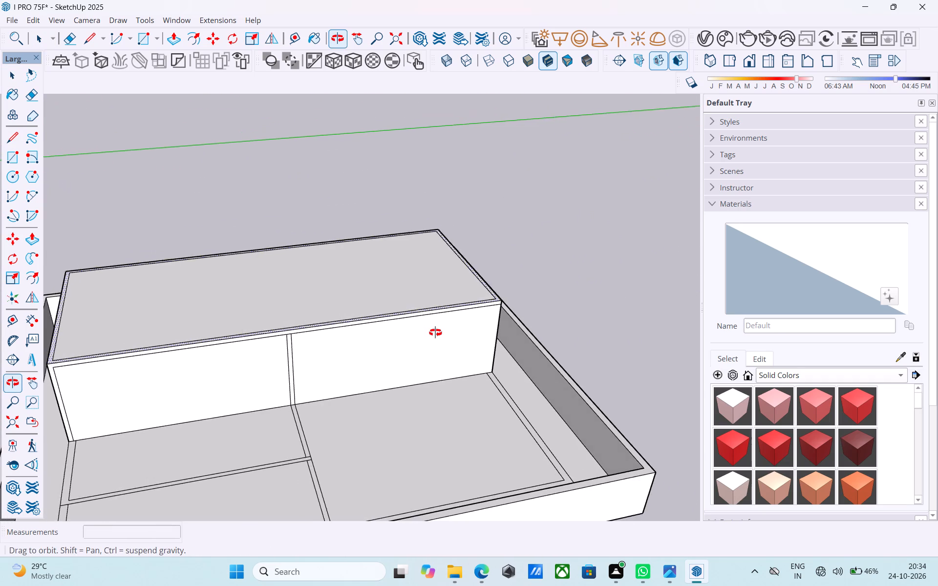
{"action": "middle_click_drag", "start_coordinate": [435, 333], "coordinate": [415, 321]}
{"action": "middle_click_drag", "start_coordinate": [315, 337], "coordinate": [493, 286], "text": "shift"}
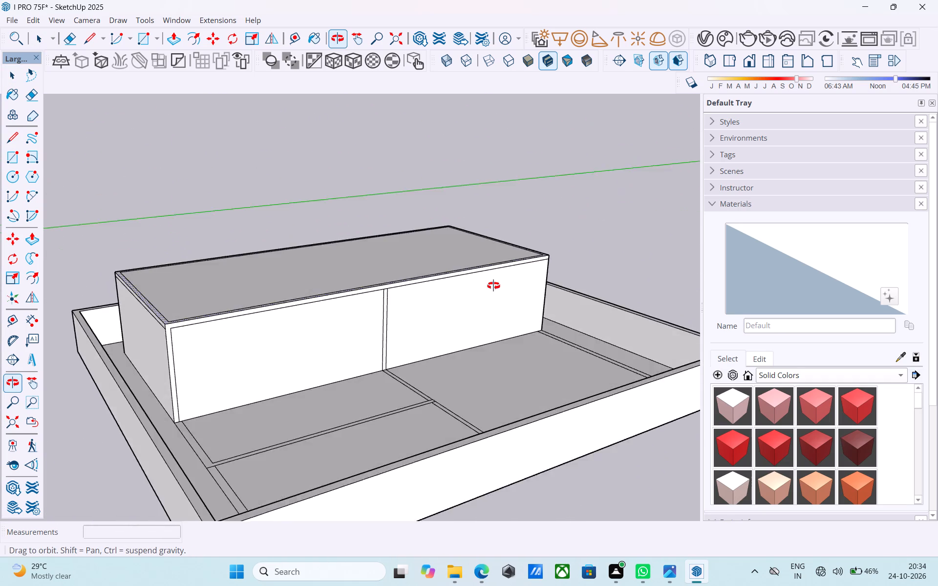
{"action": "middle_click_drag", "start_coordinate": [493, 286], "coordinate": [502, 313], "text": "shift"}
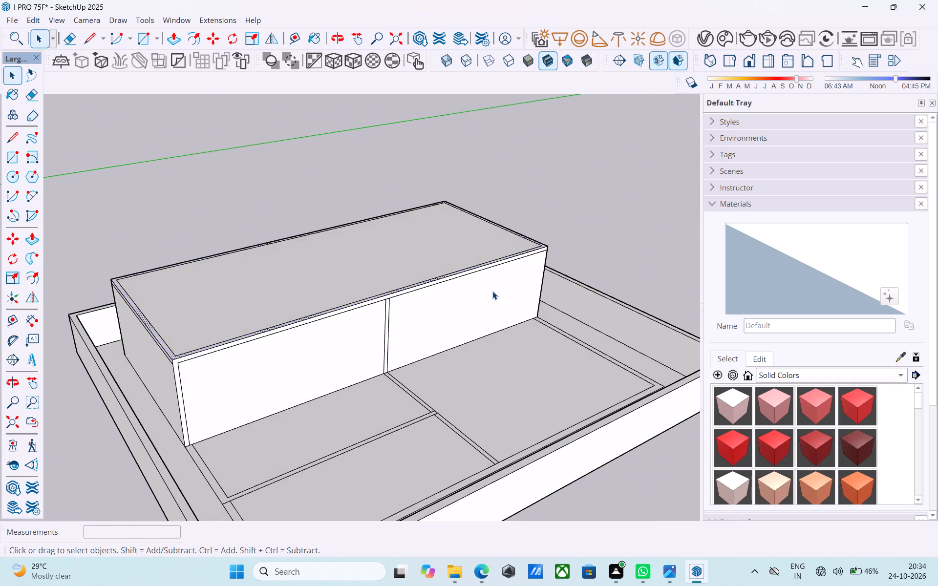
{"action": "middle_click_drag", "start_coordinate": [438, 261], "coordinate": [344, 325]}
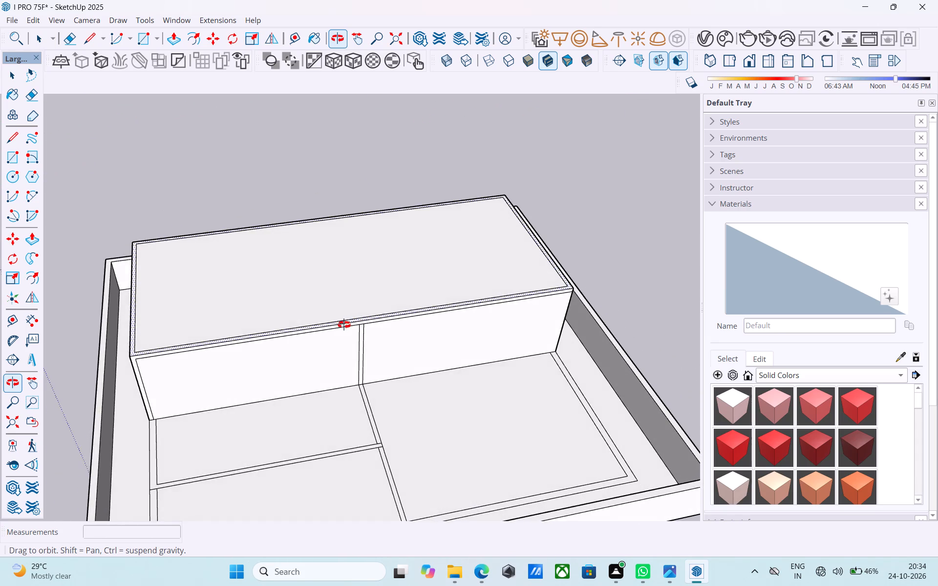
{"action": "middle_click_drag", "start_coordinate": [344, 325], "coordinate": [289, 287]}
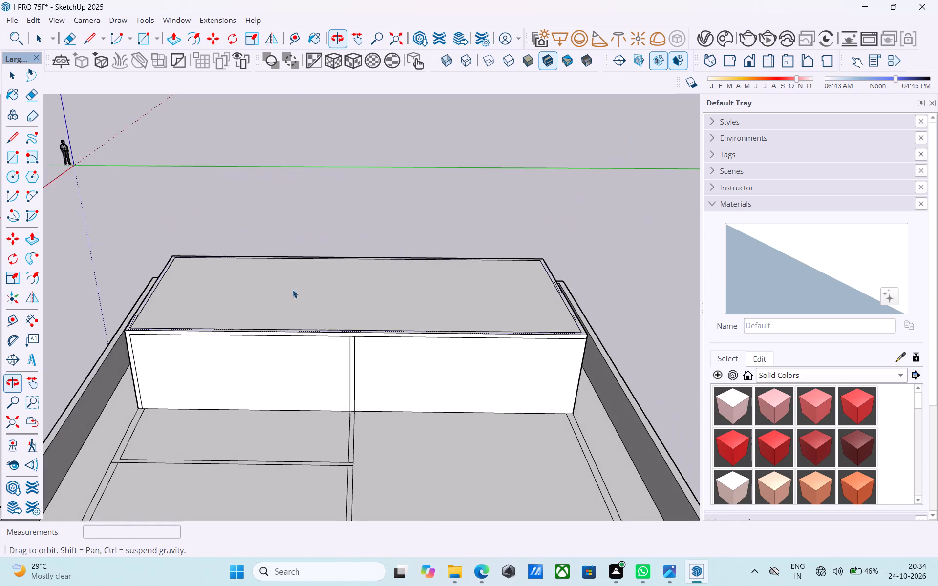
{"action": "middle_click_drag", "start_coordinate": [486, 315], "coordinate": [239, 317], "text": "shift"}
{"action": "middle_click_drag", "start_coordinate": [328, 382], "coordinate": [485, 376], "text": "shift"}
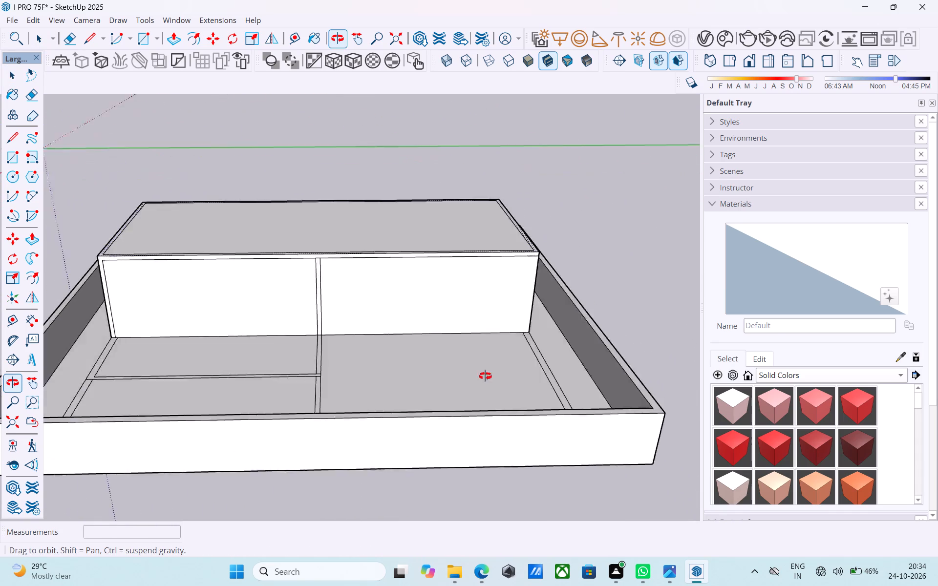
{"action": "middle_click_drag", "start_coordinate": [485, 376], "coordinate": [293, 396], "text": "shift"}
Push/Pull the roof's perimeter border strip down to the top of the walls.
{"action": "scroll", "coordinate": [428, 399], "scroll_direction": "up", "scroll_amount": 9}
{"action": "left_click", "coordinate": [447, 359]}
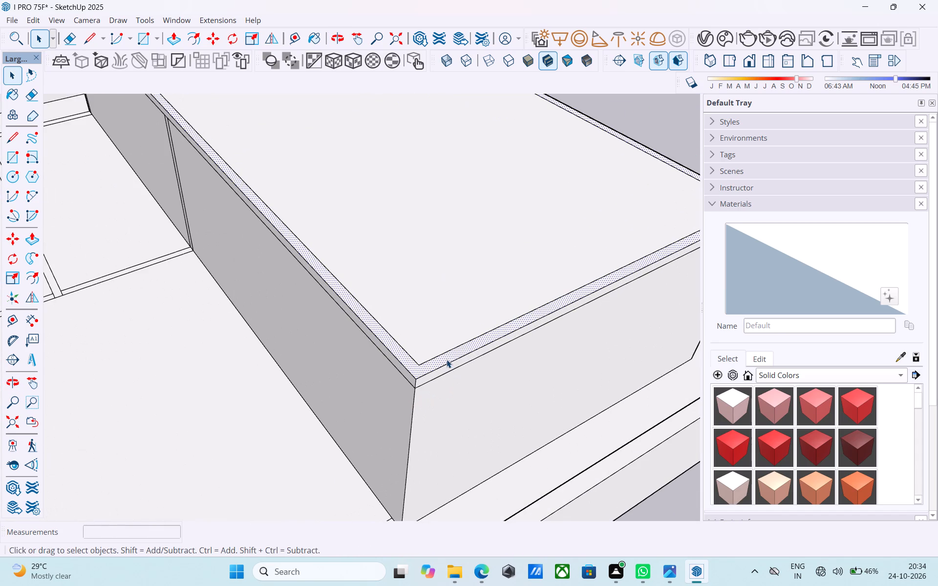
{"action": "key", "text": "space"}
{"action": "scroll", "coordinate": [445, 355], "scroll_direction": "down", "scroll_amount": 6}
{"action": "middle_click_drag", "start_coordinate": [445, 355], "coordinate": [509, 348]}
{"action": "scroll", "coordinate": [500, 343], "scroll_direction": "up", "scroll_amount": 5}
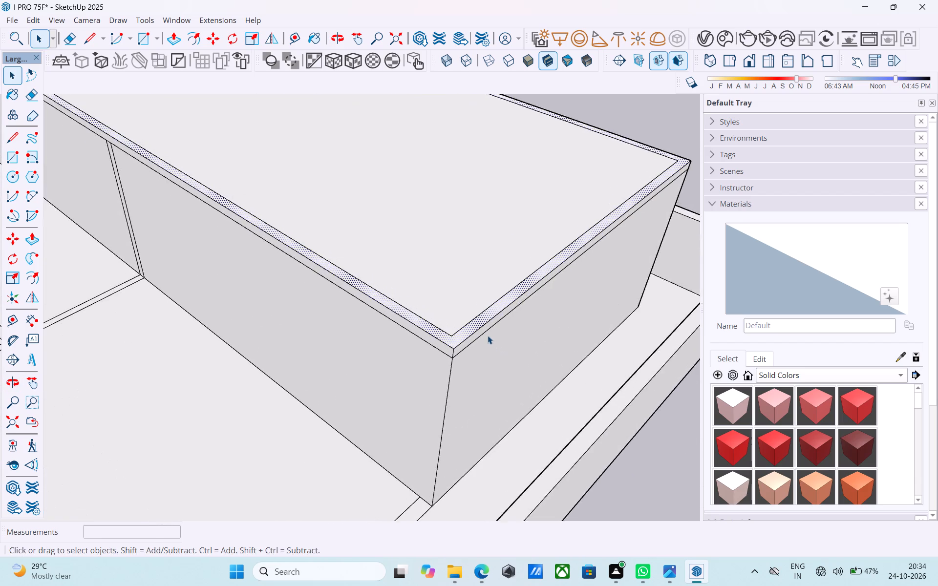
{"action": "scroll", "coordinate": [488, 335], "scroll_direction": "up", "scroll_amount": 4}
{"action": "key", "text": "p"}
{"action": "left_click", "coordinate": [471, 320]}
{"action": "left_click", "coordinate": [467, 355]}
{"action": "key", "text": "space"}
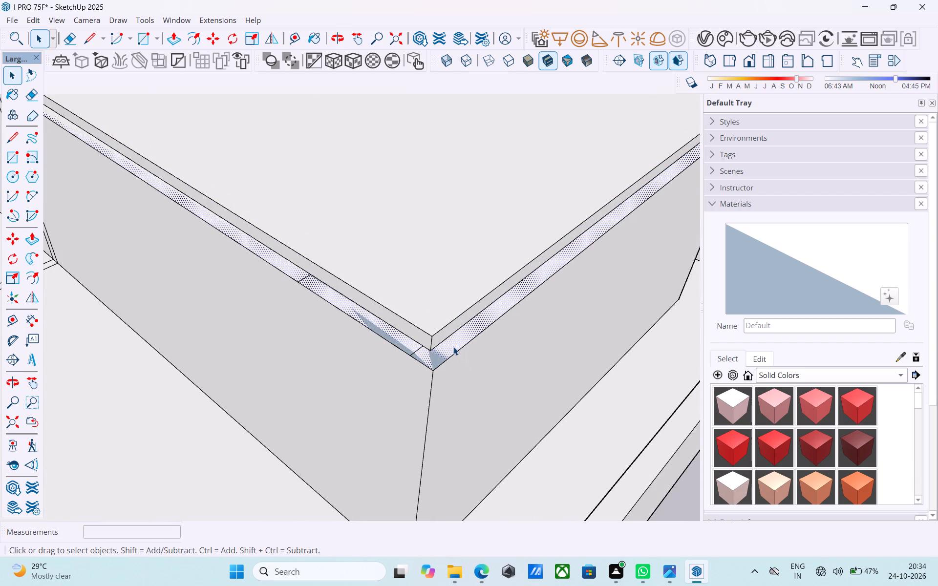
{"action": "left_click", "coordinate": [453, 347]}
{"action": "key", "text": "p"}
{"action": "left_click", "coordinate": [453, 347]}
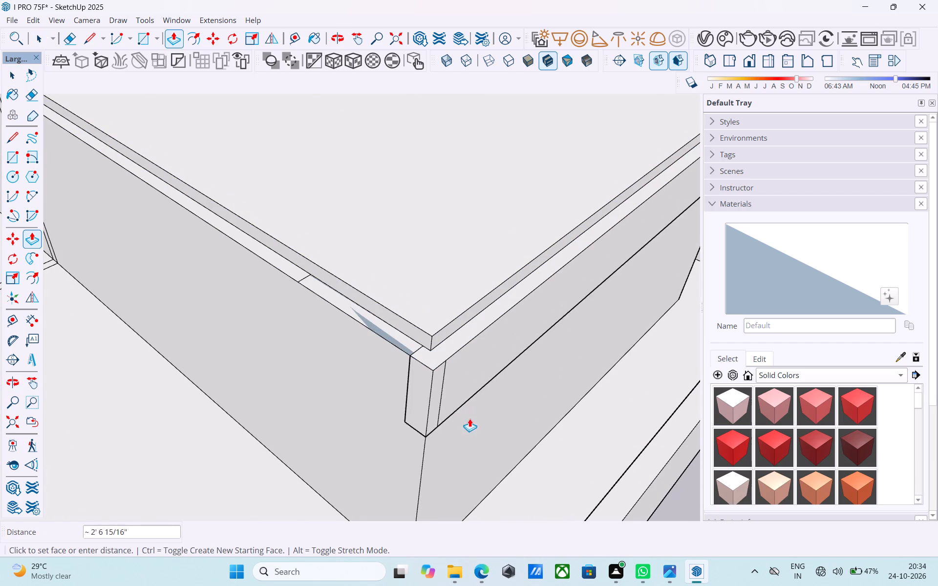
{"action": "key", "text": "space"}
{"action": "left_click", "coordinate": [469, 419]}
Erase the short edge across the wall top near the front corner and delete the small triangular face there.
{"action": "left_click", "coordinate": [420, 356]}
{"action": "key", "text": "e"}
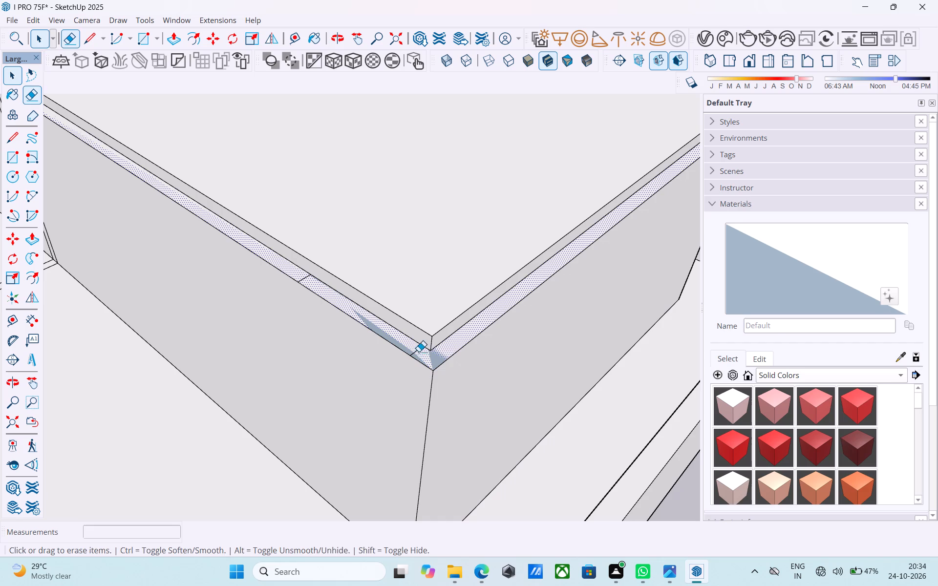
{"action": "left_click_drag", "start_coordinate": [419, 352], "coordinate": [409, 343]}
{"action": "key", "text": "space"}
{"action": "left_click", "coordinate": [426, 359]}
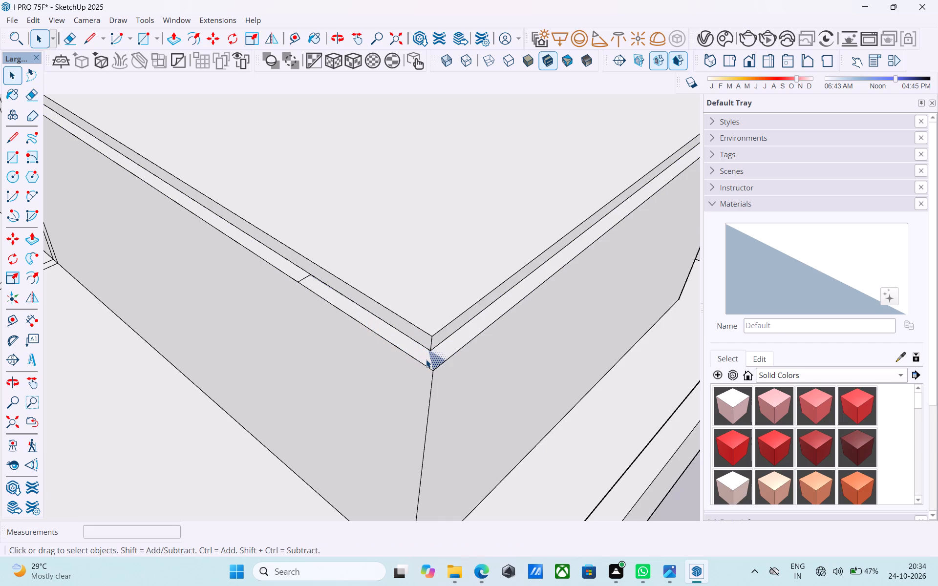
{"action": "key", "text": "Delete"}
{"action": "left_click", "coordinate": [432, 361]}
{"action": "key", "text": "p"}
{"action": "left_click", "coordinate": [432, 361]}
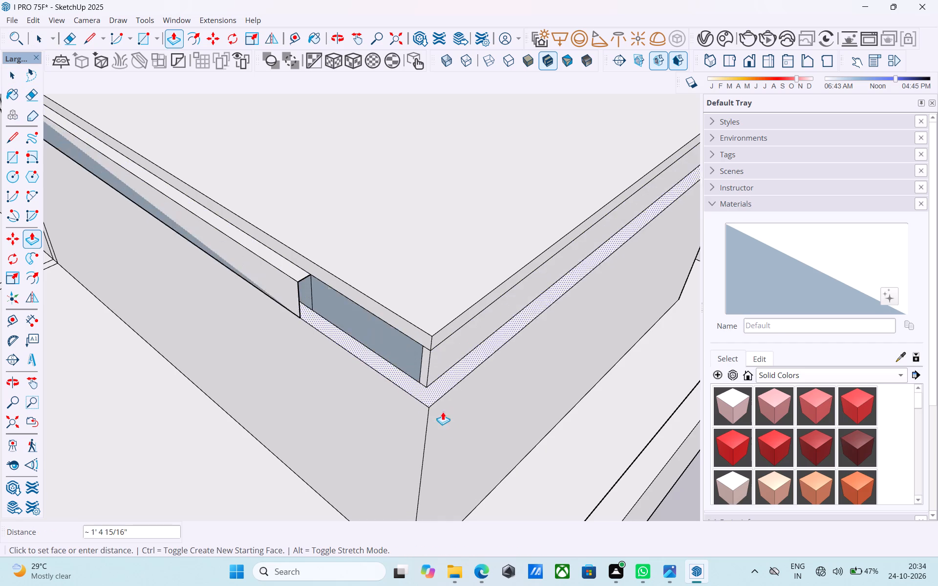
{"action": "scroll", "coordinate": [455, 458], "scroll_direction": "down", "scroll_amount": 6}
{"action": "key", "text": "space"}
Push/Pull the main block's end wall face inward 6" to remove the wall's thickness.
{"action": "scroll", "coordinate": [460, 481], "scroll_direction": "down", "scroll_amount": 5}
{"action": "middle_click_drag", "start_coordinate": [455, 477], "coordinate": [448, 463]}
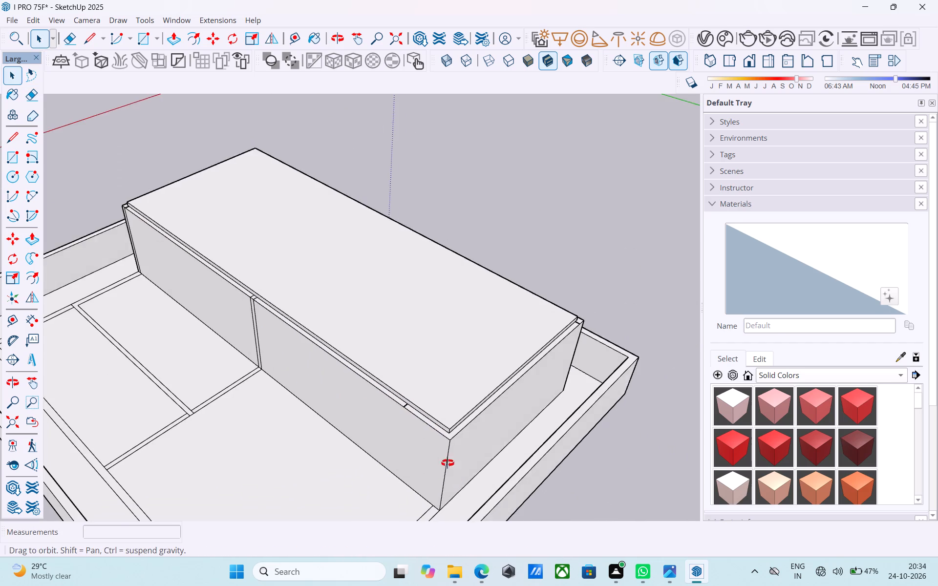
{"action": "middle_click_drag", "start_coordinate": [448, 463], "coordinate": [408, 419]}
{"action": "scroll", "coordinate": [426, 421], "scroll_direction": "up", "scroll_amount": 4}
{"action": "left_click", "coordinate": [430, 417]}
{"action": "key", "text": "p"}
{"action": "left_click", "coordinate": [430, 417]}
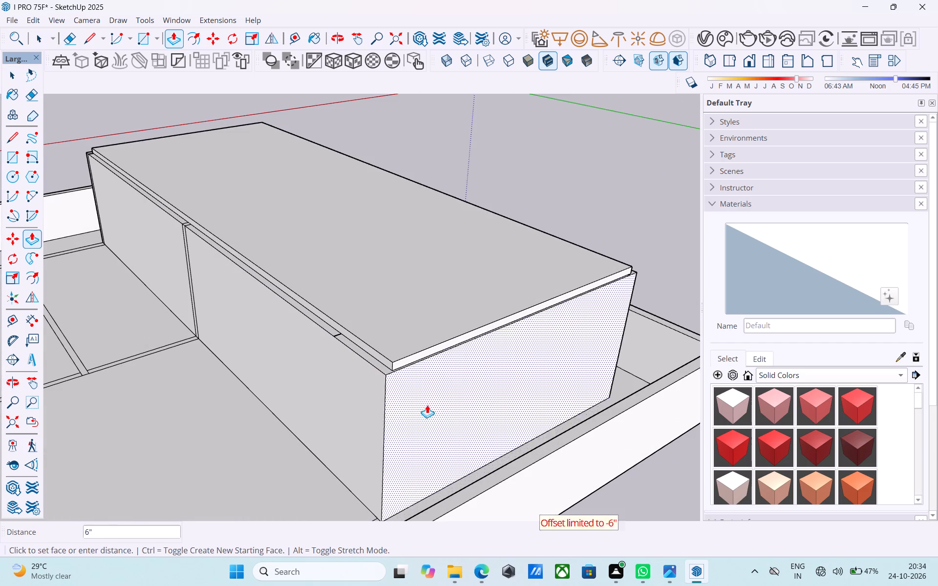
{"action": "left_click", "coordinate": [422, 386]}
Cut the front wall back from the open corner with Push/Pull, first 4' 6" and then on to the cross wall.
{"action": "left_click", "coordinate": [433, 407]}
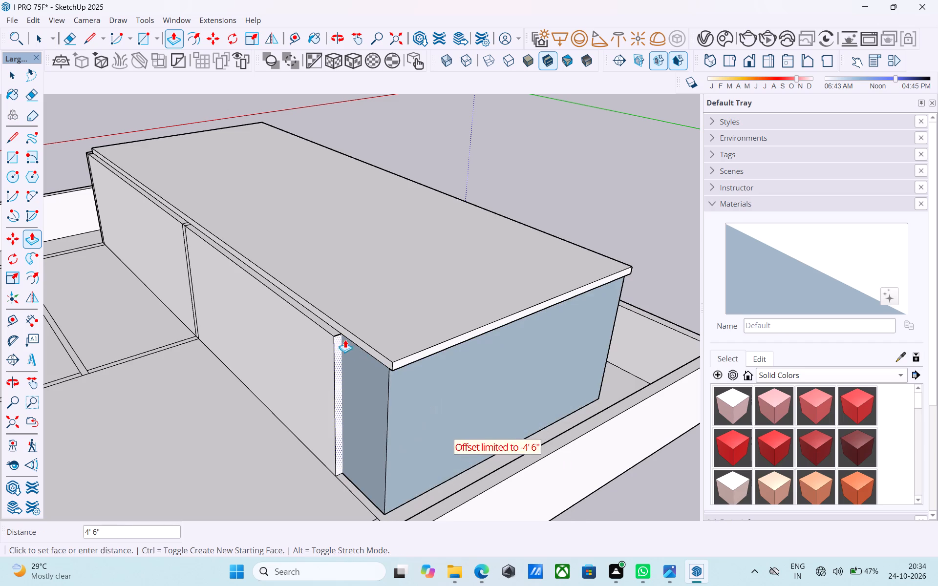
{"action": "left_click", "coordinate": [333, 332]}
{"action": "left_click", "coordinate": [344, 349]}
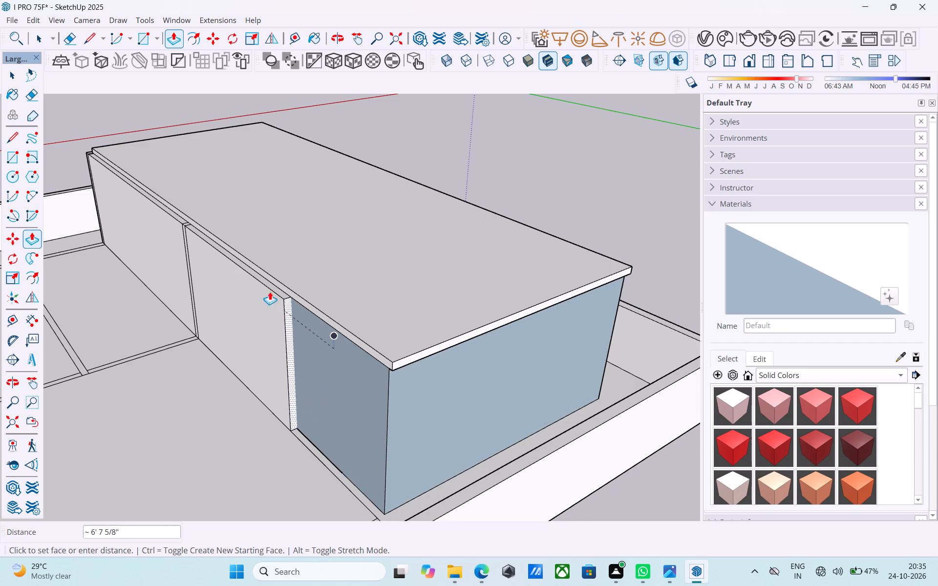
{"action": "left_click", "coordinate": [269, 290]}
Delete the leftover inner faces of the end wall and front wall beneath the roof overhang.
{"action": "middle_click_drag", "start_coordinate": [270, 298], "coordinate": [385, 279]}
{"action": "scroll", "coordinate": [305, 297], "scroll_direction": "up", "scroll_amount": 1}
{"action": "key", "text": "space"}
{"action": "scroll", "coordinate": [388, 281], "scroll_direction": "down", "scroll_amount": 5}
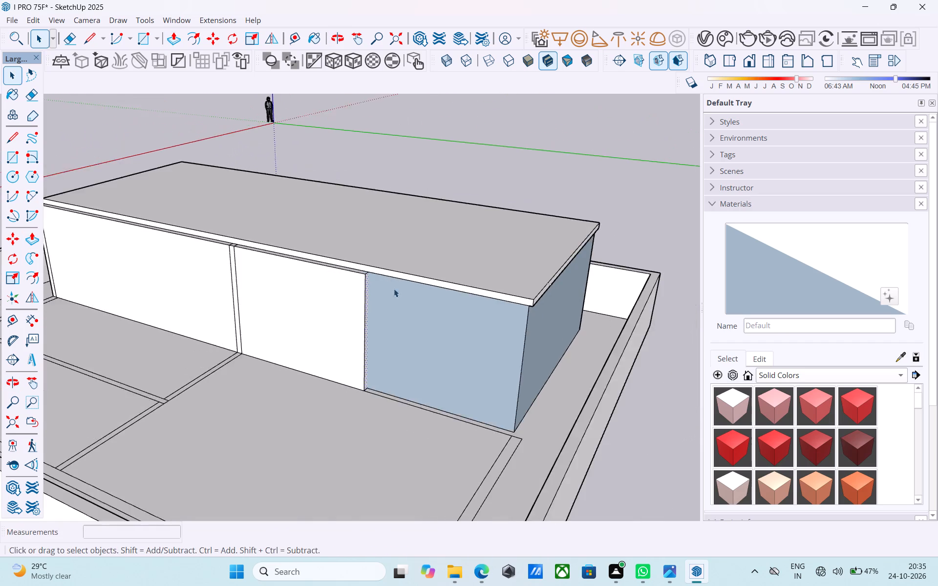
{"action": "middle_click_drag", "start_coordinate": [528, 346], "coordinate": [490, 319]}
{"action": "left_click", "coordinate": [499, 325]}
{"action": "key", "text": "Delete"}
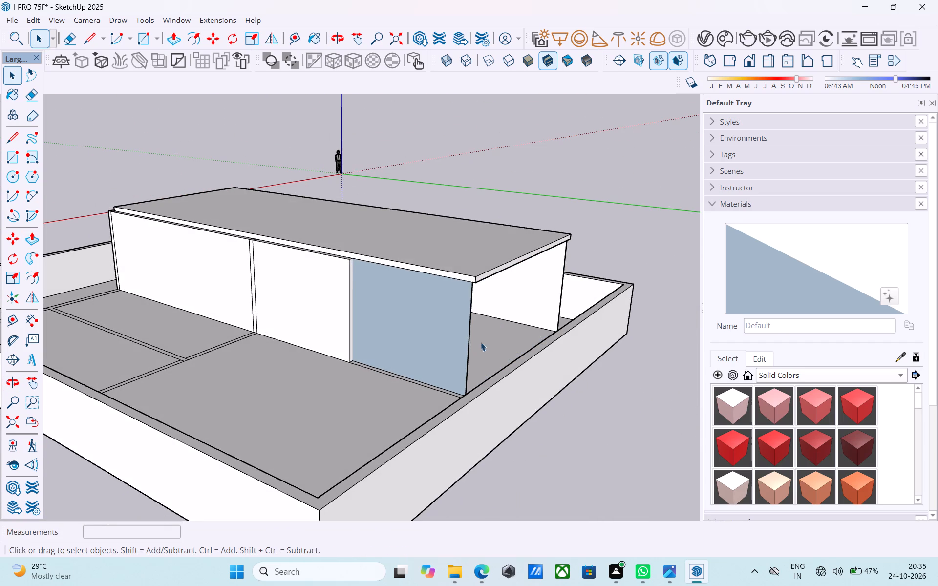
{"action": "left_click", "coordinate": [449, 334]}
{"action": "key", "text": "Delete"}
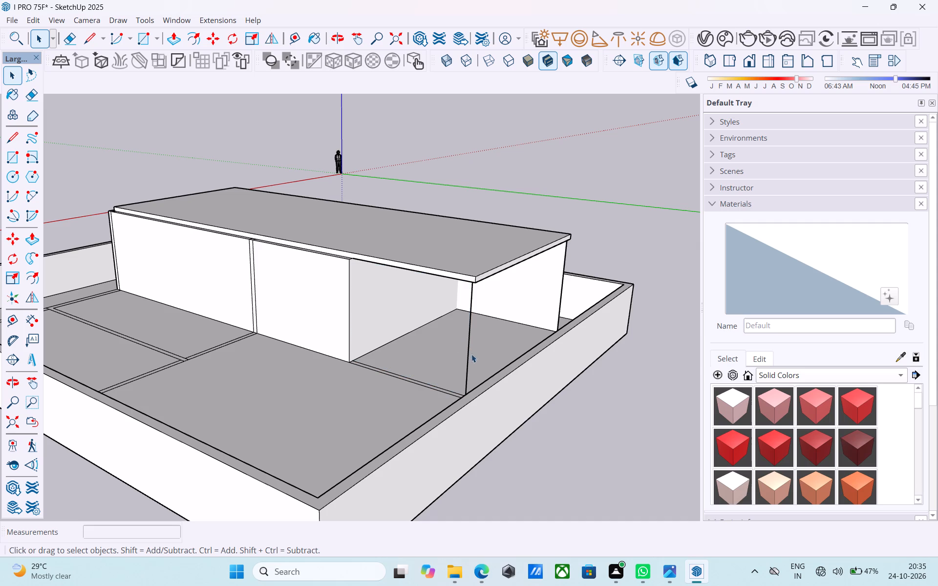
Erase the leftover vertical corner edges at the front and rear of the open end, including the rear inner face.
{"action": "key", "text": "e"}
{"action": "left_click", "coordinate": [472, 356]}
{"action": "scroll", "coordinate": [469, 353], "scroll_direction": "down", "scroll_amount": 3}
{"action": "middle_click_drag", "start_coordinate": [469, 353], "coordinate": [428, 347]}
{"action": "middle_click_drag", "start_coordinate": [503, 334], "coordinate": [302, 376]}
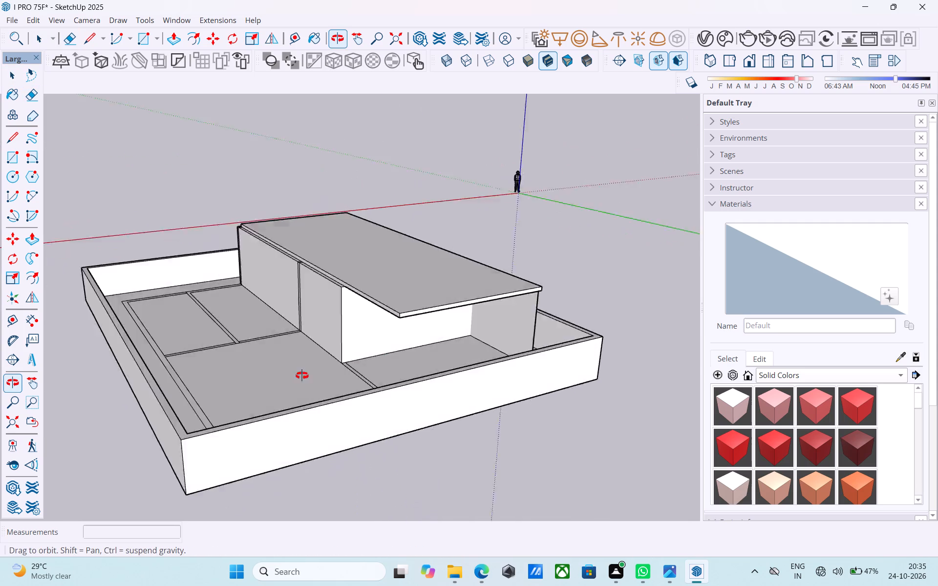
{"action": "middle_click_drag", "start_coordinate": [302, 376], "coordinate": [253, 395]}
{"action": "scroll", "coordinate": [465, 435], "scroll_direction": "up", "scroll_amount": 6}
{"action": "scroll", "coordinate": [434, 410], "scroll_direction": "up", "scroll_amount": 1}
{"action": "middle_click_drag", "start_coordinate": [433, 409], "coordinate": [387, 393]}
{"action": "left_click_drag", "start_coordinate": [369, 382], "coordinate": [349, 376]}
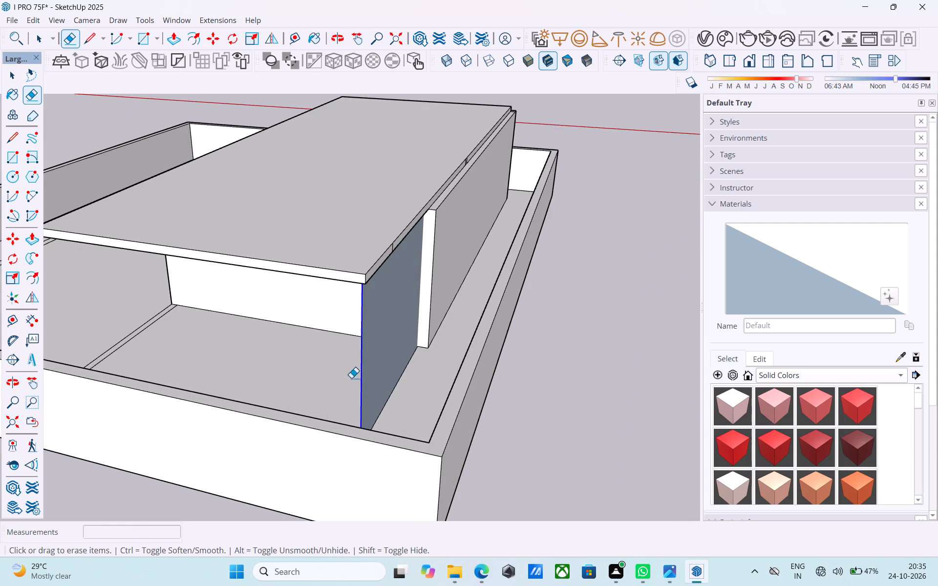
Push/Pull the overhanging roof slab's end face back to the cross wall.
{"action": "middle_click_drag", "start_coordinate": [366, 379], "coordinate": [653, 336]}
{"action": "middle_click_drag", "start_coordinate": [424, 335], "coordinate": [455, 320]}
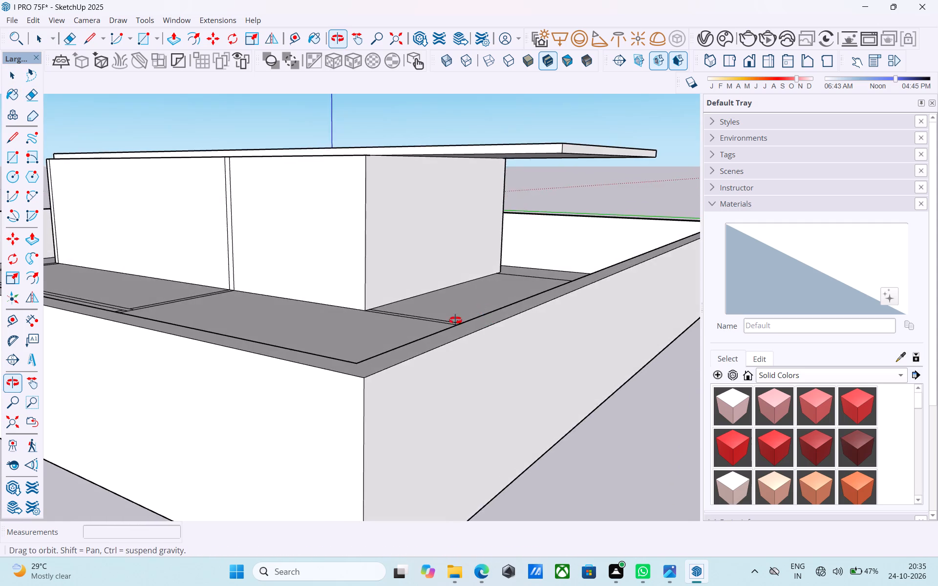
{"action": "middle_click_drag", "start_coordinate": [455, 320], "coordinate": [405, 359]}
{"action": "key", "text": "space"}
{"action": "scroll", "coordinate": [475, 230], "scroll_direction": "up", "scroll_amount": 5}
{"action": "left_click", "coordinate": [473, 230]}
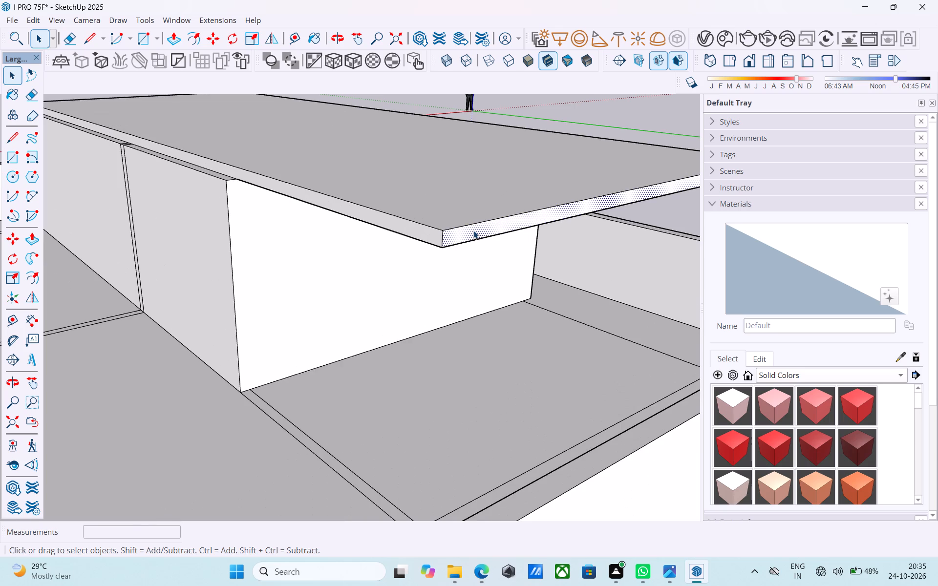
{"action": "key", "text": "p"}
{"action": "left_click", "coordinate": [473, 230]}
{"action": "left_click", "coordinate": [257, 227]}
{"action": "key", "text": "space"}
Erase the leftover roof underside sheet beyond the cross wall and the loose slab-edge strip and line beside it.
{"action": "middle_click_drag", "start_coordinate": [259, 227], "coordinate": [350, 224]}
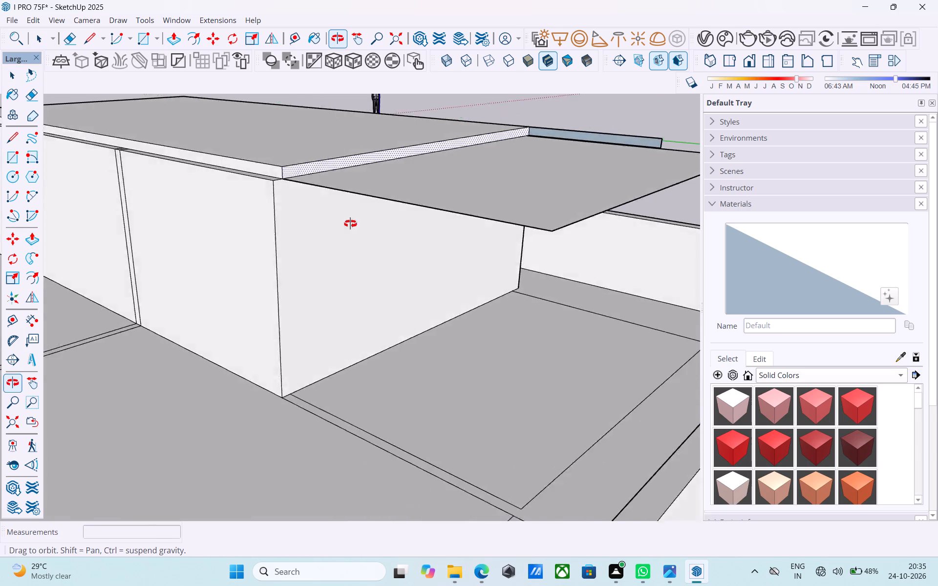
{"action": "middle_click_drag", "start_coordinate": [350, 224], "coordinate": [271, 291]}
{"action": "scroll", "coordinate": [274, 289], "scroll_direction": "down", "scroll_amount": 4}
{"action": "middle_click_drag", "start_coordinate": [300, 295], "coordinate": [290, 330]}
{"action": "key", "text": "e"}
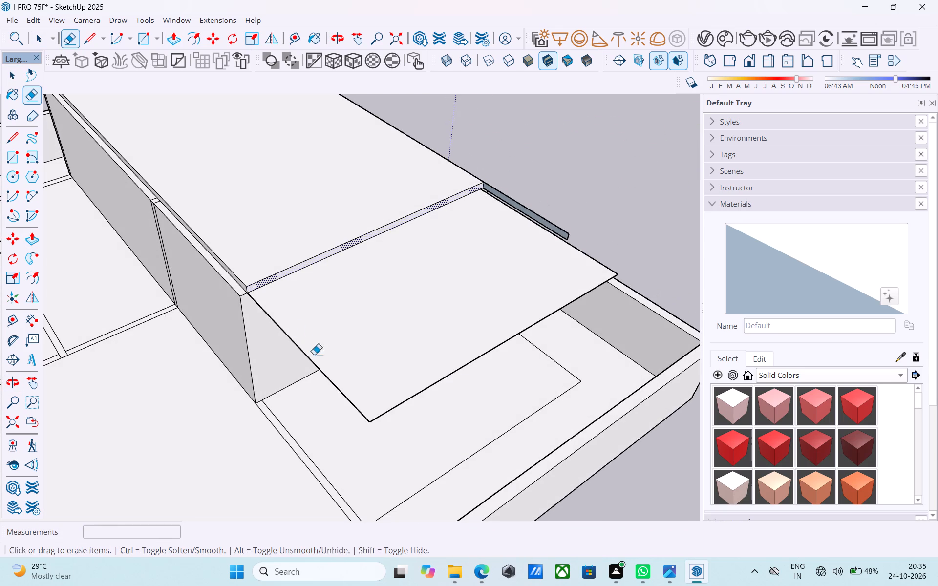
{"action": "left_click_drag", "start_coordinate": [331, 370], "coordinate": [333, 391]}
{"action": "left_click_drag", "start_coordinate": [386, 395], "coordinate": [421, 437]}
{"action": "middle_click_drag", "start_coordinate": [505, 320], "coordinate": [522, 295]}
{"action": "scroll", "coordinate": [553, 239], "scroll_direction": "up", "scroll_amount": 3}
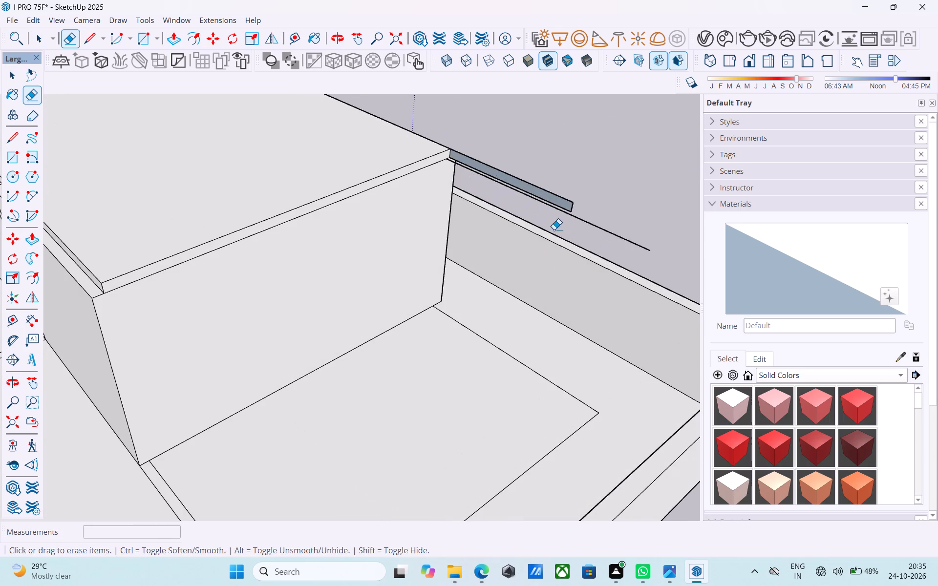
{"action": "left_click_drag", "start_coordinate": [554, 219], "coordinate": [563, 193]}
{"action": "left_click", "coordinate": [574, 211]}
Push/Pull the roof slab's recessed long side face, next to the narrow boundary strip, out to the wall's outer face.
{"action": "middle_click_drag", "start_coordinate": [497, 259], "coordinate": [371, 291]}
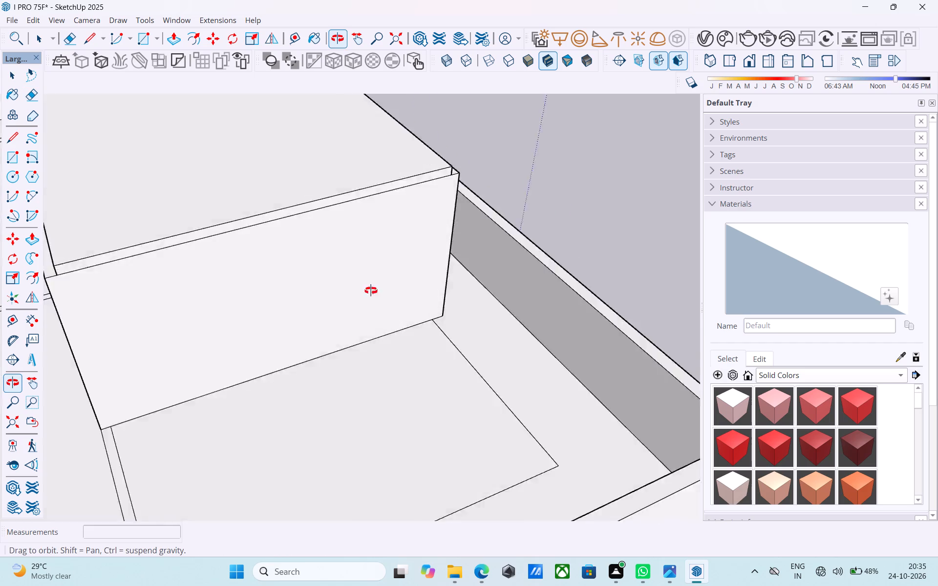
{"action": "middle_click_drag", "start_coordinate": [371, 291], "coordinate": [193, 310]}
{"action": "scroll", "coordinate": [345, 230], "scroll_direction": "up", "scroll_amount": 2}
{"action": "key", "text": "space"}
{"action": "scroll", "coordinate": [415, 220], "scroll_direction": "up", "scroll_amount": 5}
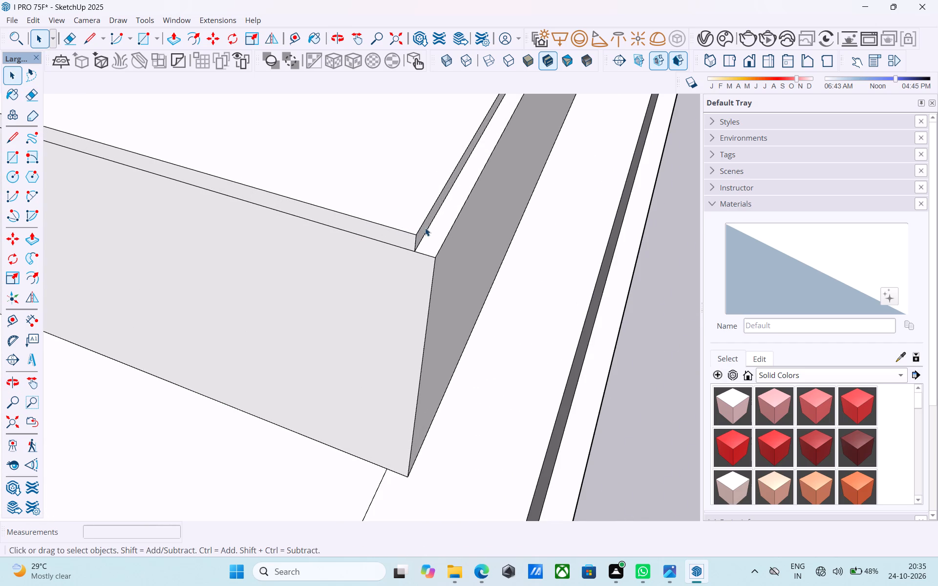
{"action": "left_click", "coordinate": [426, 228]}
{"action": "scroll", "coordinate": [426, 228], "scroll_direction": "up", "scroll_amount": 6}
{"action": "left_click", "coordinate": [426, 227]}
{"action": "key", "text": "p"}
{"action": "left_click", "coordinate": [426, 227]}
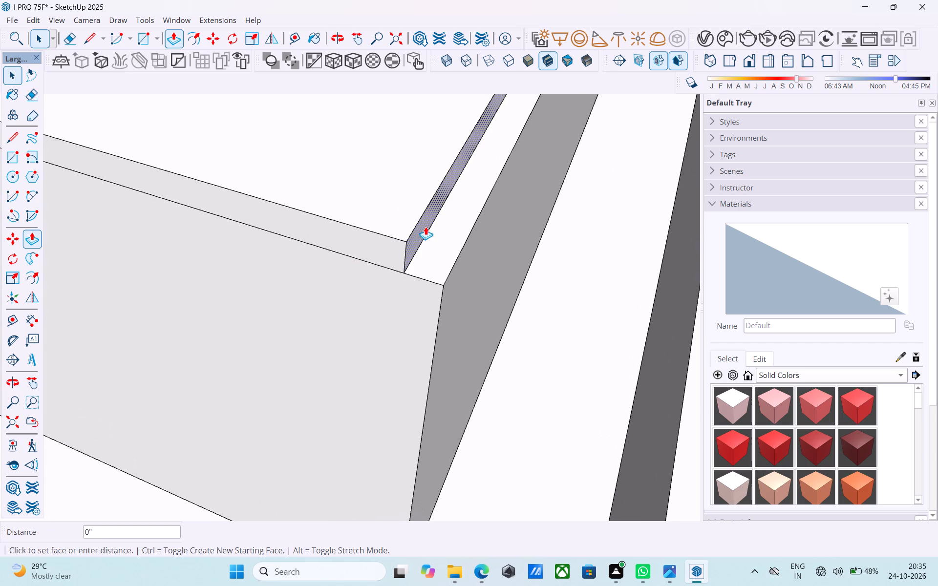
{"action": "left_click", "coordinate": [473, 279]}
{"action": "key", "text": "space"}
Erase the leftover floor outline edge of the removed end section on the side next to the narrow boundary strip.
{"action": "scroll", "coordinate": [473, 279], "scroll_direction": "down", "scroll_amount": 20}
{"action": "scroll", "coordinate": [473, 279], "scroll_direction": "down", "scroll_amount": 1}
{"action": "middle_click_drag", "start_coordinate": [440, 335], "coordinate": [489, 337]}
{"action": "scroll", "coordinate": [462, 369], "scroll_direction": "up", "scroll_amount": 6}
{"action": "key", "text": "e"}
{"action": "left_click_drag", "start_coordinate": [465, 367], "coordinate": [459, 362]}
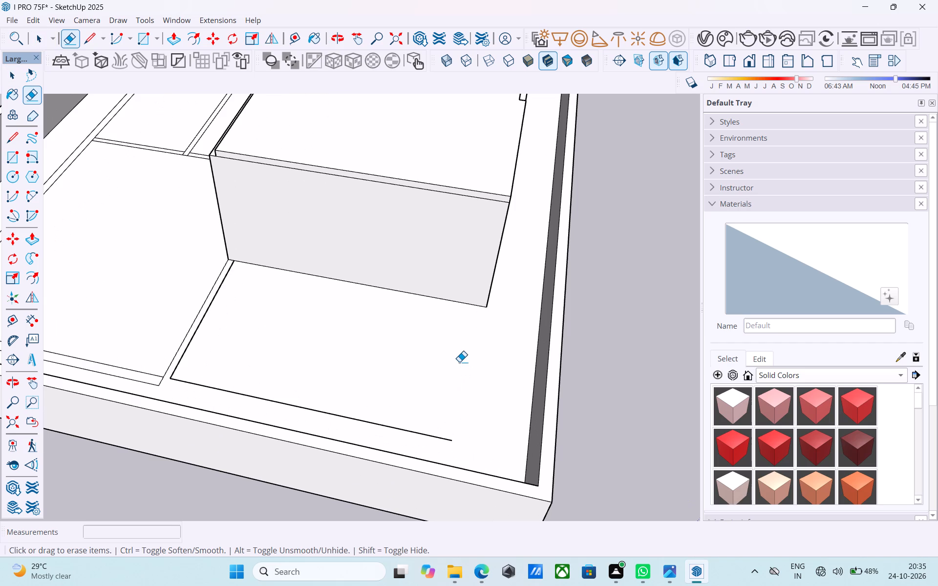
{"action": "key", "text": "space"}
{"action": "key", "text": "space"}
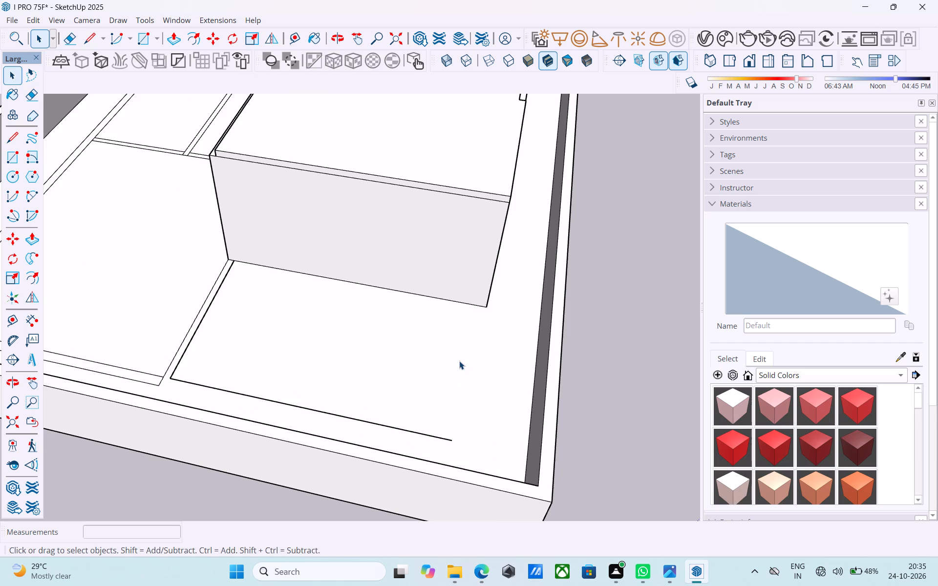
Push/Pull the roof slab's opposite long side face out flush with the wall facing the remaining room outlines.
{"action": "scroll", "coordinate": [459, 361], "scroll_direction": "down", "scroll_amount": 3}
{"action": "scroll", "coordinate": [444, 429], "scroll_direction": "down", "scroll_amount": 1}
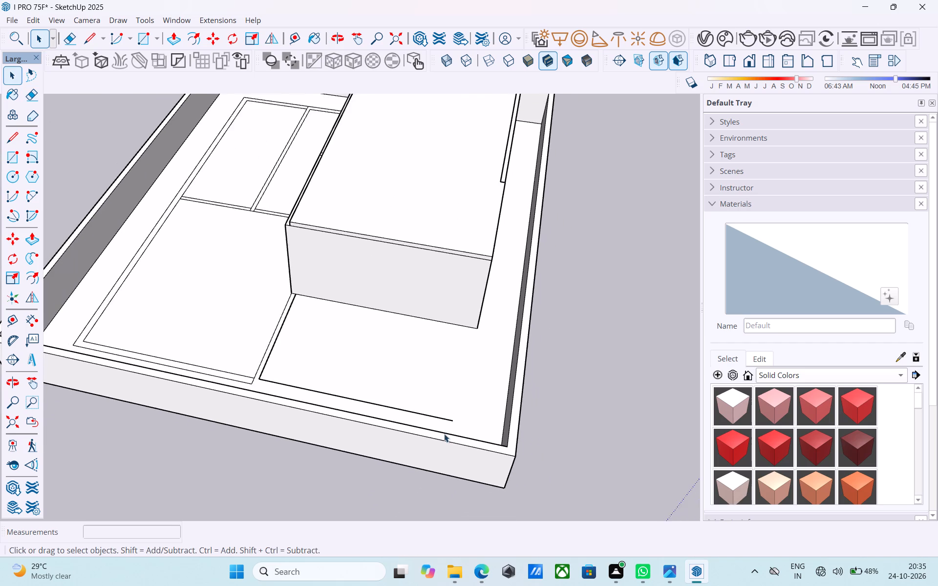
{"action": "scroll", "coordinate": [445, 437], "scroll_direction": "down", "scroll_amount": 2}
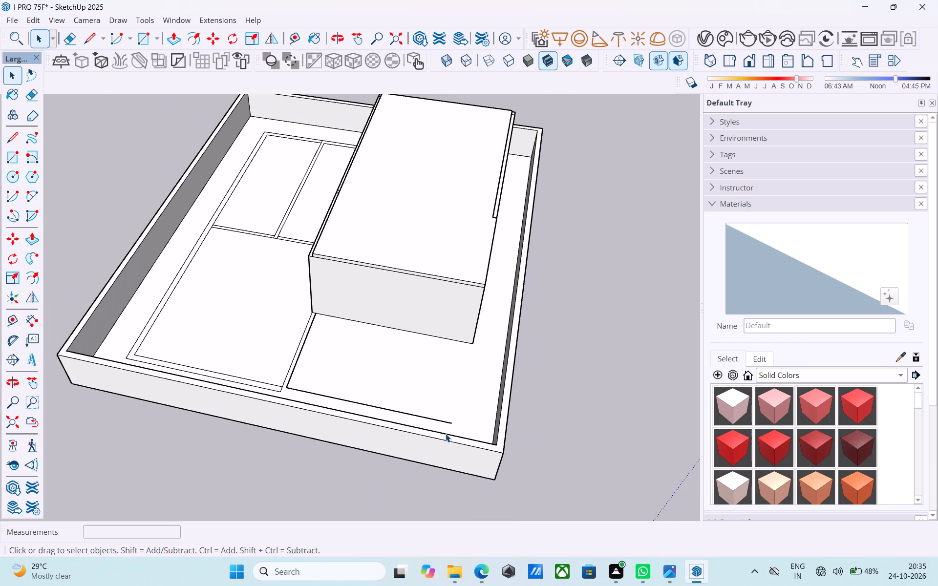
{"action": "scroll", "coordinate": [446, 434], "scroll_direction": "down", "scroll_amount": 2}
{"action": "middle_click_drag", "start_coordinate": [442, 464], "coordinate": [653, 333]}
{"action": "middle_click_drag", "start_coordinate": [420, 340], "coordinate": [586, 296]}
{"action": "scroll", "coordinate": [431, 250], "scroll_direction": "up", "scroll_amount": 15}
{"action": "middle_click_drag", "start_coordinate": [393, 236], "coordinate": [401, 223]}
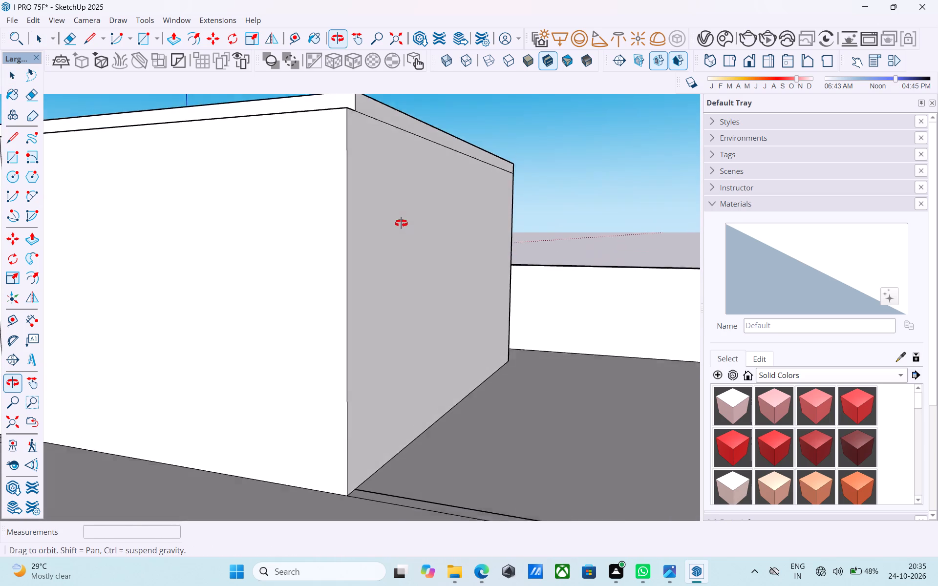
{"action": "middle_click_drag", "start_coordinate": [401, 223], "coordinate": [426, 329]}
{"action": "left_click", "coordinate": [384, 360]}
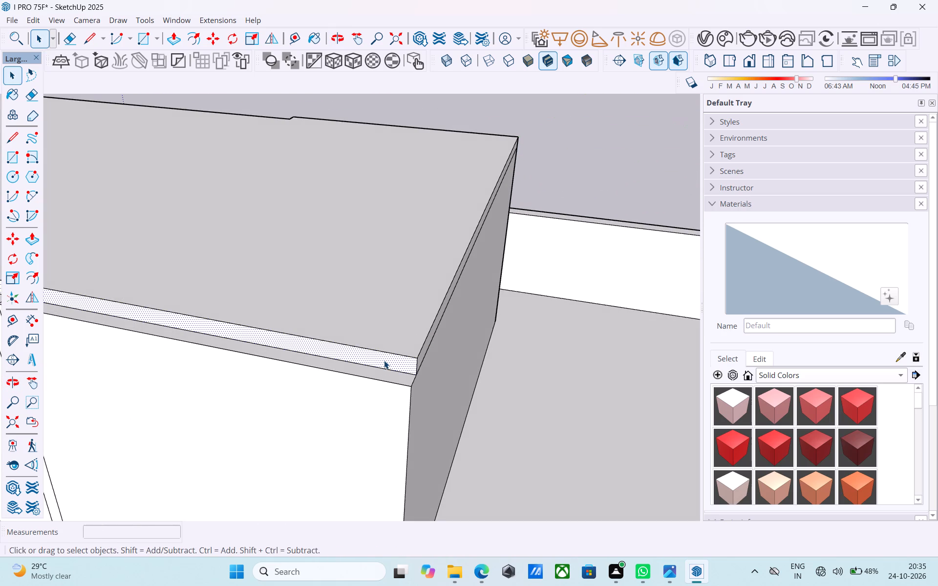
{"action": "key", "text": "p"}
{"action": "left_click", "coordinate": [384, 360]}
{"action": "left_click", "coordinate": [376, 383]}
{"action": "key", "text": "space"}
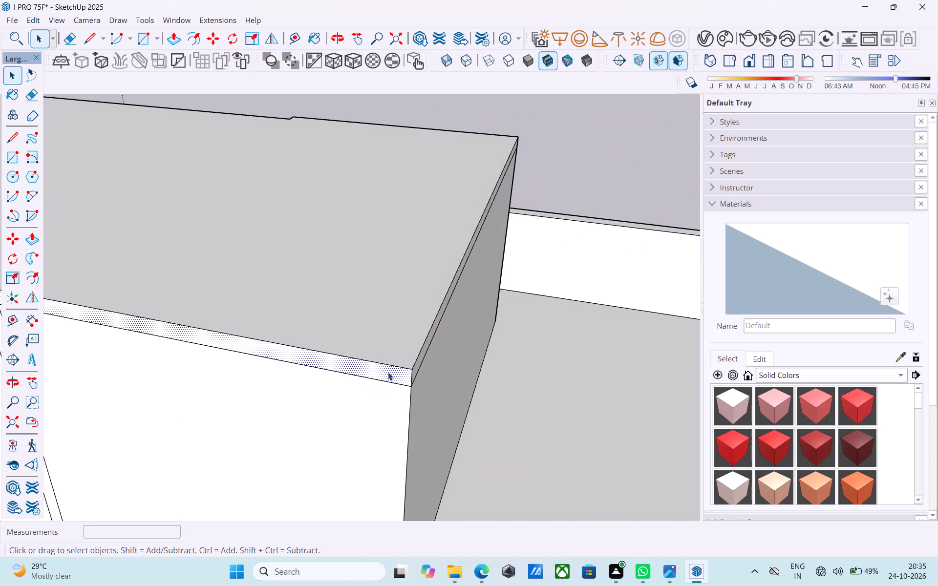
{"action": "key", "text": "space"}
Examine the shortened block and its roof slab in relation to the surrounding boundary wall.
{"action": "scroll", "coordinate": [429, 363], "scroll_direction": "down", "scroll_amount": 3}
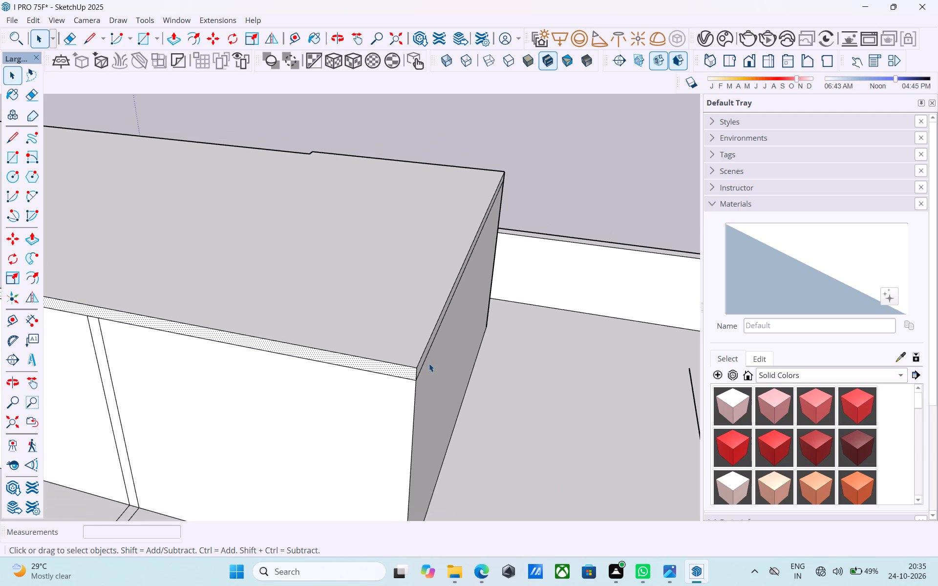
{"action": "scroll", "coordinate": [429, 363], "scroll_direction": "down", "scroll_amount": 2}
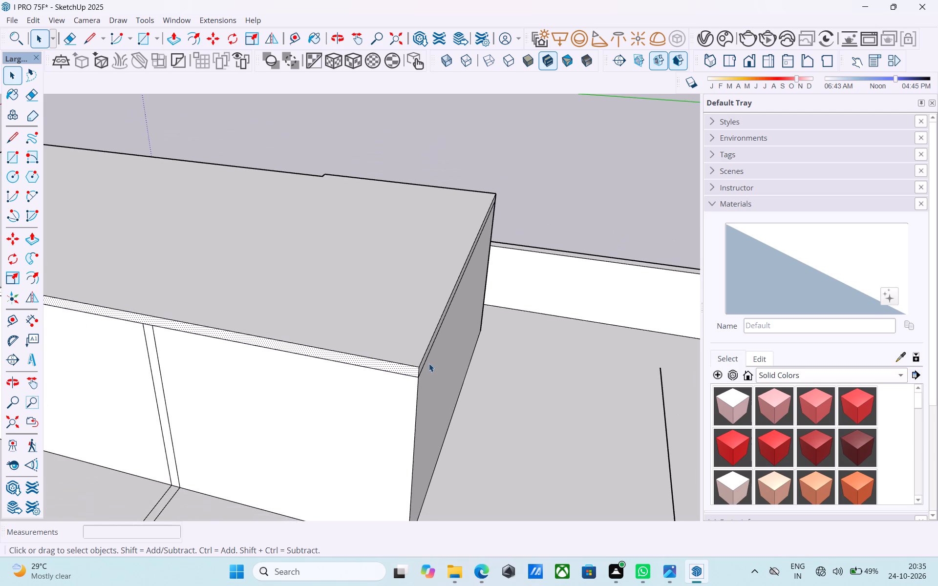
{"action": "middle_click_drag", "start_coordinate": [429, 363], "coordinate": [451, 335]}
{"action": "scroll", "coordinate": [456, 310], "scroll_direction": "down", "scroll_amount": 9}
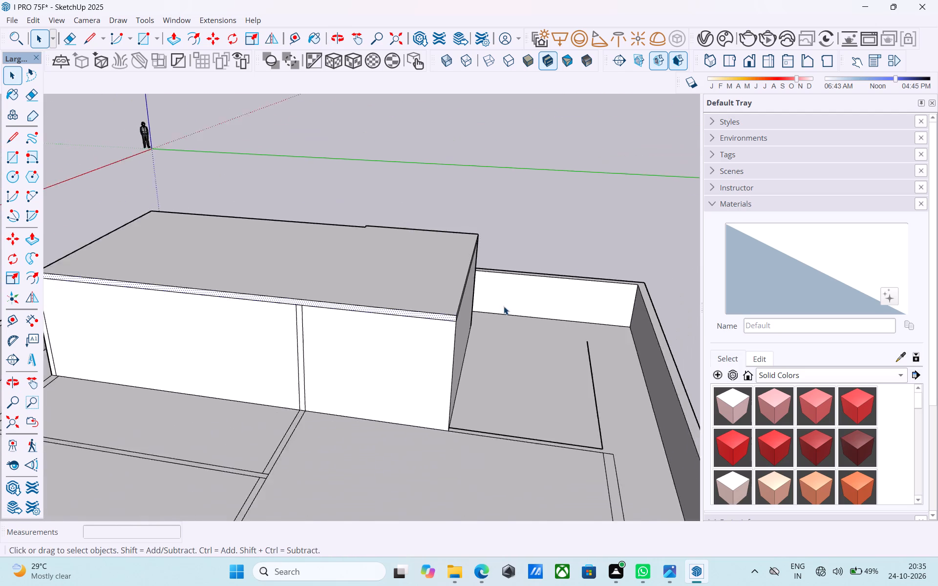
{"action": "scroll", "coordinate": [504, 306], "scroll_direction": "down", "scroll_amount": 5}
{"action": "middle_click_drag", "start_coordinate": [360, 344], "coordinate": [373, 330]}
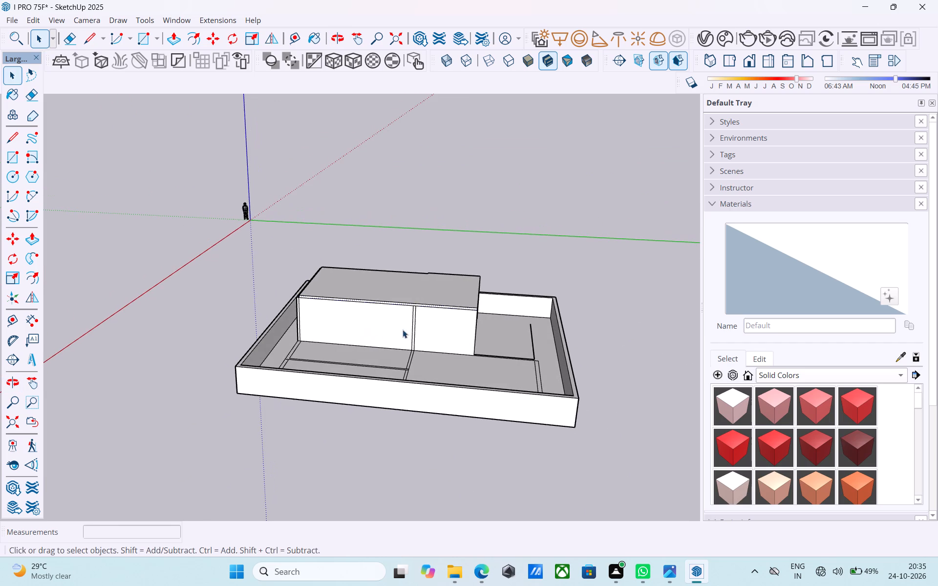
{"action": "scroll", "coordinate": [510, 319], "scroll_direction": "down", "scroll_amount": 1}
{"action": "scroll", "coordinate": [349, 246], "scroll_direction": "up", "scroll_amount": 5}
{"action": "scroll", "coordinate": [349, 246], "scroll_direction": "down", "scroll_amount": 4}
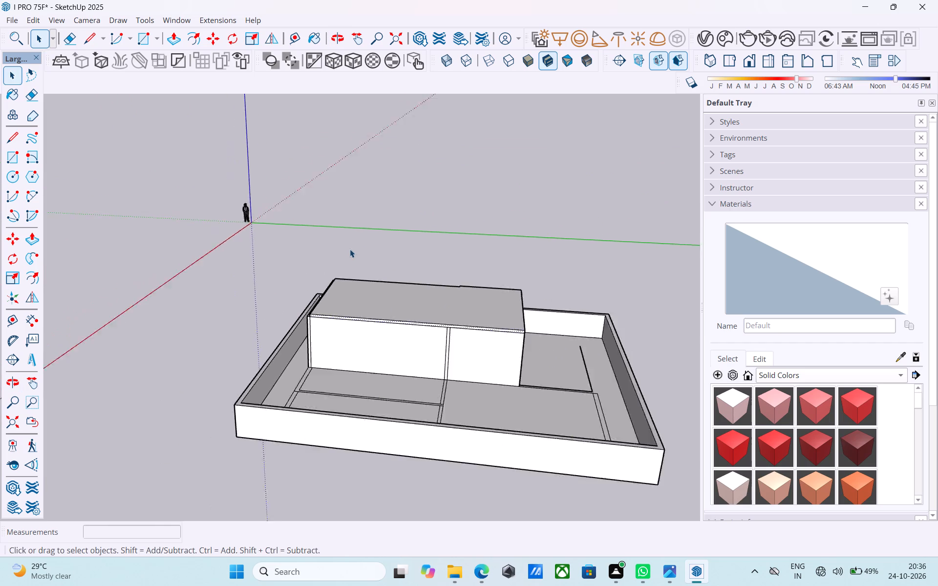
{"action": "scroll", "coordinate": [350, 249], "scroll_direction": "down", "scroll_amount": 1}
Push/Pull the boundary wall's top face down 5' to floor level around the whole plot.
{"action": "middle_click_drag", "start_coordinate": [379, 299], "coordinate": [279, 281]}
{"action": "scroll", "coordinate": [365, 298], "scroll_direction": "down", "scroll_amount": 3}
{"action": "middle_click_drag", "start_coordinate": [368, 300], "coordinate": [372, 334]}
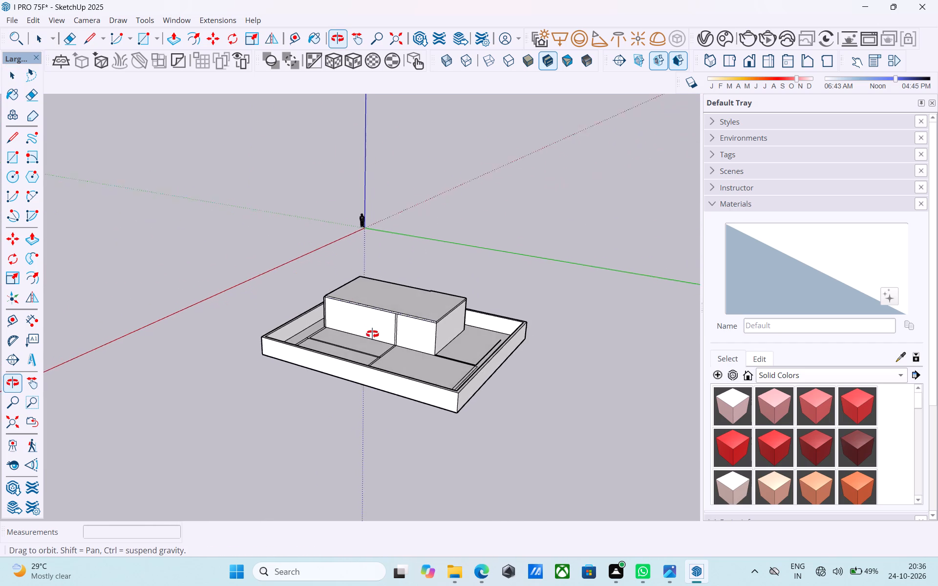
{"action": "middle_click_drag", "start_coordinate": [372, 334], "coordinate": [374, 336]}
{"action": "scroll", "coordinate": [340, 287], "scroll_direction": "down", "scroll_amount": 6}
{"action": "middle_click_drag", "start_coordinate": [381, 370], "coordinate": [395, 403]}
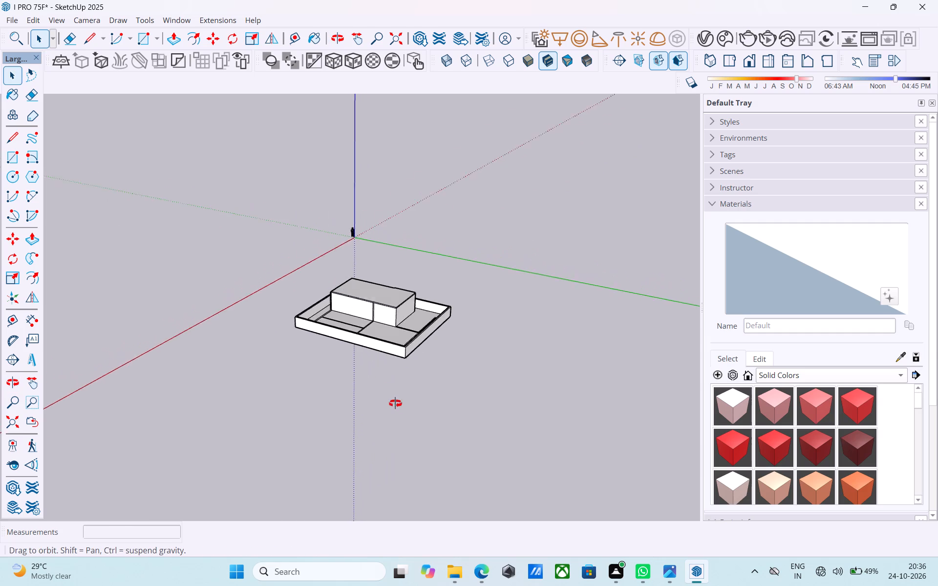
{"action": "middle_click_drag", "start_coordinate": [395, 403], "coordinate": [445, 465]}
{"action": "scroll", "coordinate": [425, 381], "scroll_direction": "up", "scroll_amount": 20}
{"action": "scroll", "coordinate": [425, 381], "scroll_direction": "up", "scroll_amount": 2}
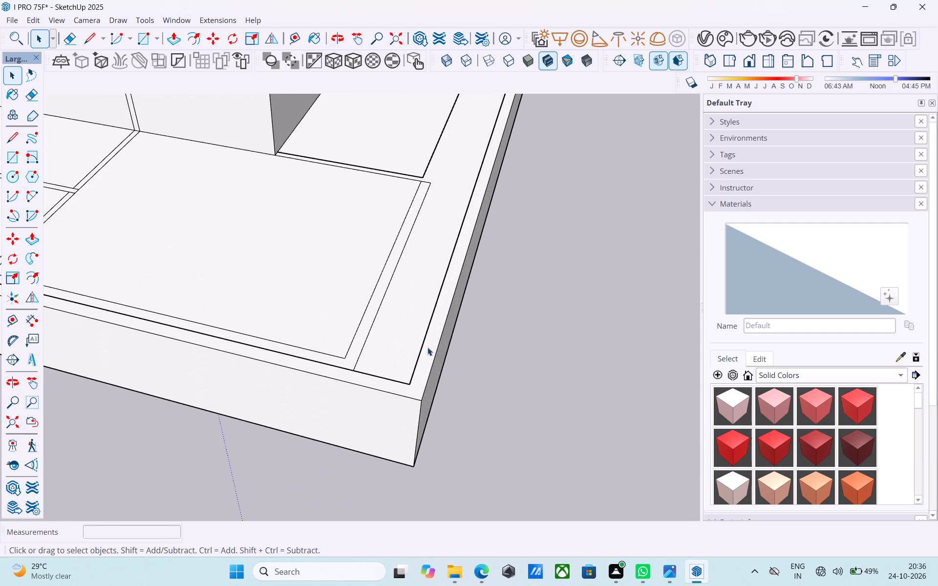
{"action": "left_click", "coordinate": [428, 348]}
{"action": "key", "text": "p"}
{"action": "left_click", "coordinate": [429, 348]}
{"action": "left_click", "coordinate": [372, 292]}
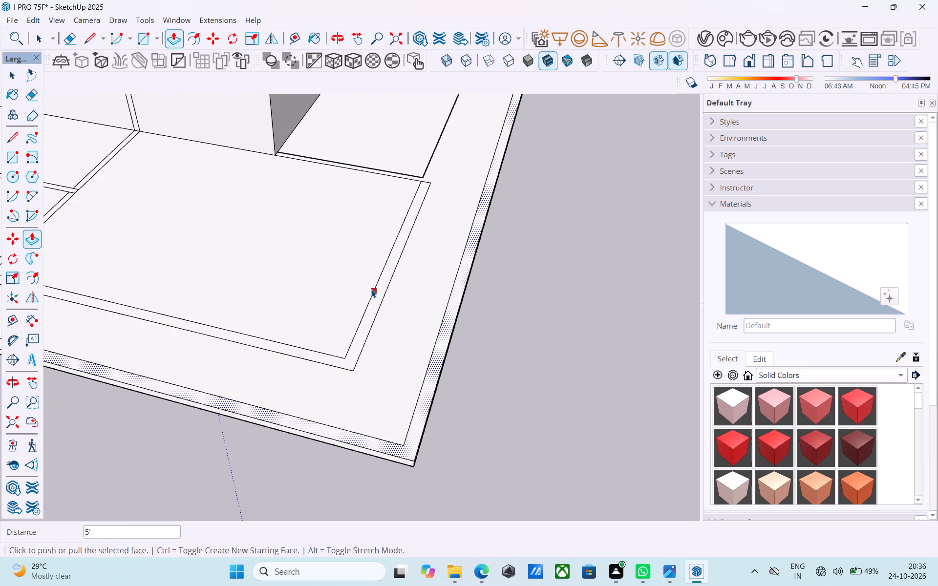
{"action": "key", "text": "space"}
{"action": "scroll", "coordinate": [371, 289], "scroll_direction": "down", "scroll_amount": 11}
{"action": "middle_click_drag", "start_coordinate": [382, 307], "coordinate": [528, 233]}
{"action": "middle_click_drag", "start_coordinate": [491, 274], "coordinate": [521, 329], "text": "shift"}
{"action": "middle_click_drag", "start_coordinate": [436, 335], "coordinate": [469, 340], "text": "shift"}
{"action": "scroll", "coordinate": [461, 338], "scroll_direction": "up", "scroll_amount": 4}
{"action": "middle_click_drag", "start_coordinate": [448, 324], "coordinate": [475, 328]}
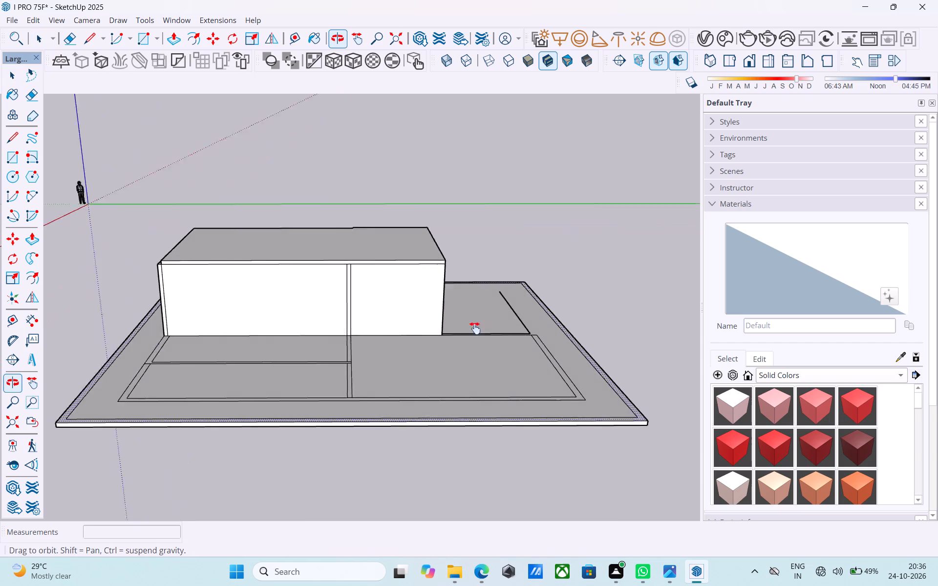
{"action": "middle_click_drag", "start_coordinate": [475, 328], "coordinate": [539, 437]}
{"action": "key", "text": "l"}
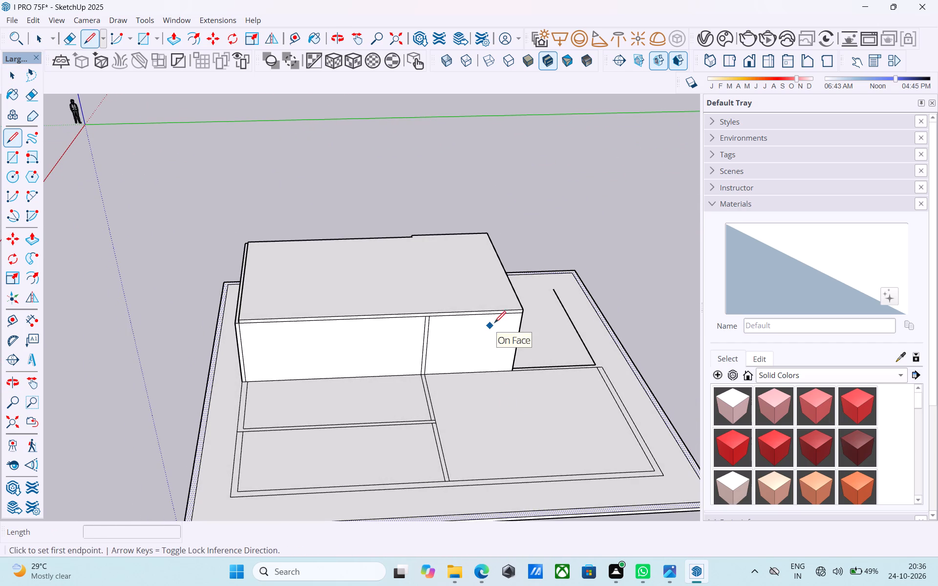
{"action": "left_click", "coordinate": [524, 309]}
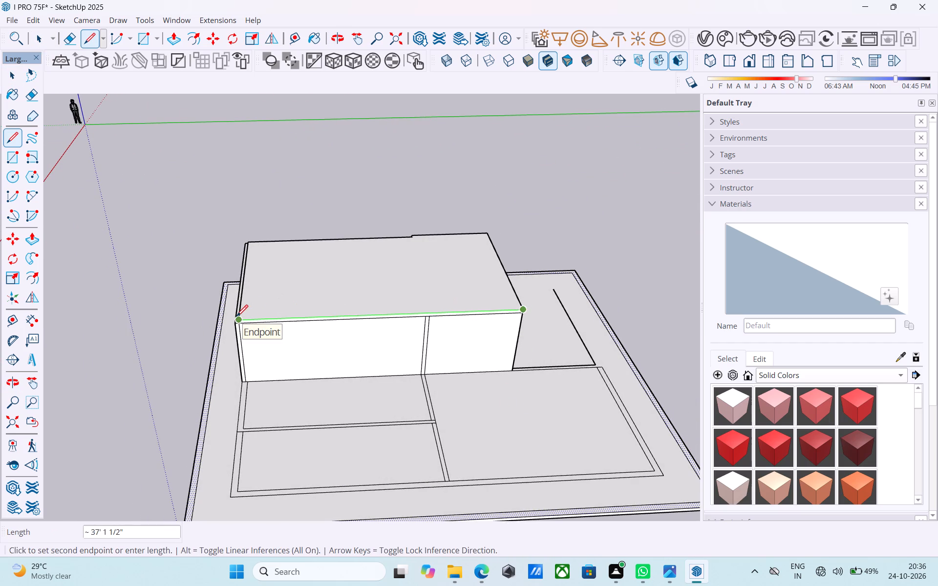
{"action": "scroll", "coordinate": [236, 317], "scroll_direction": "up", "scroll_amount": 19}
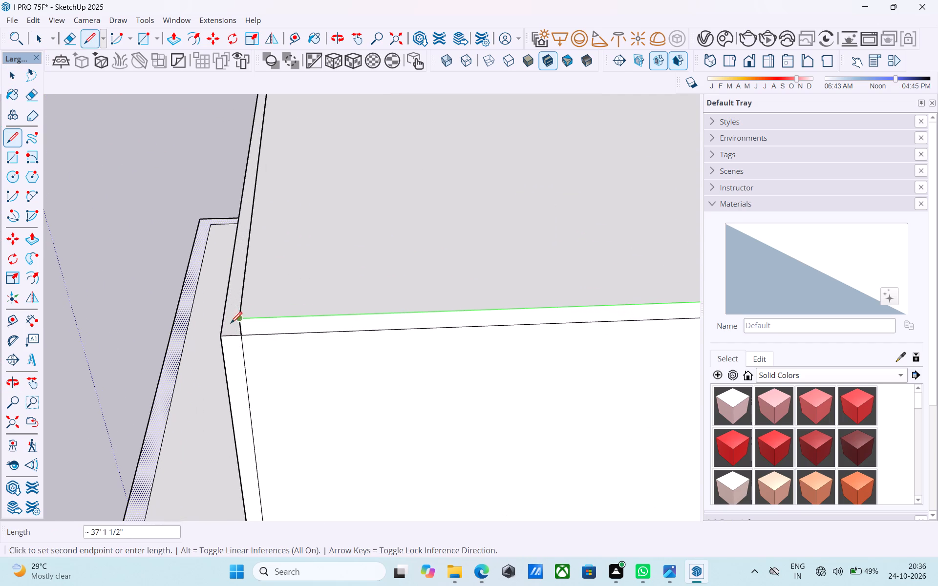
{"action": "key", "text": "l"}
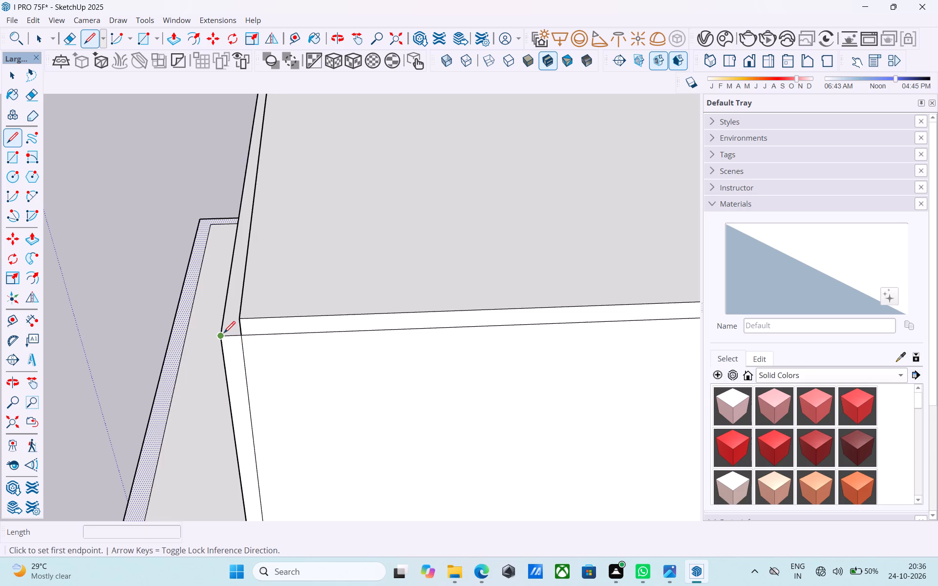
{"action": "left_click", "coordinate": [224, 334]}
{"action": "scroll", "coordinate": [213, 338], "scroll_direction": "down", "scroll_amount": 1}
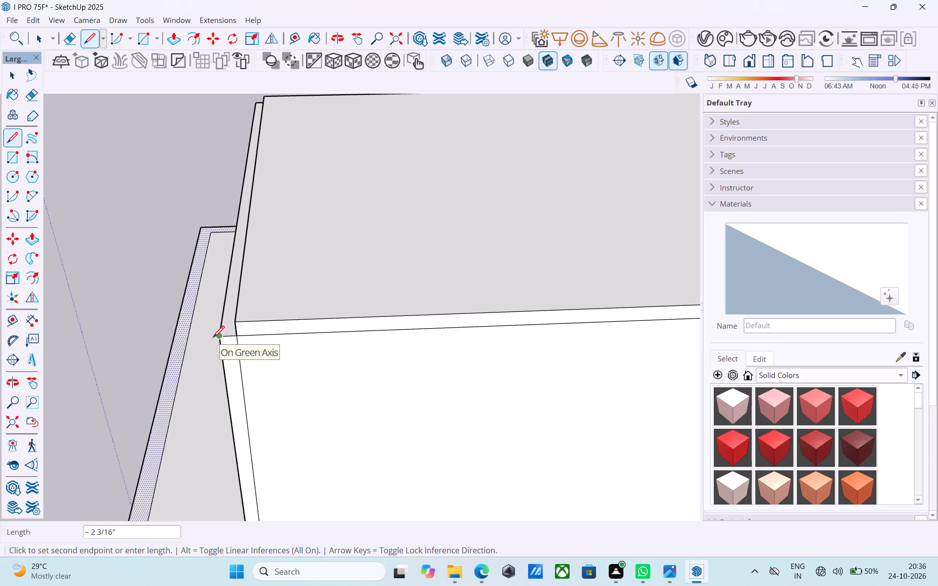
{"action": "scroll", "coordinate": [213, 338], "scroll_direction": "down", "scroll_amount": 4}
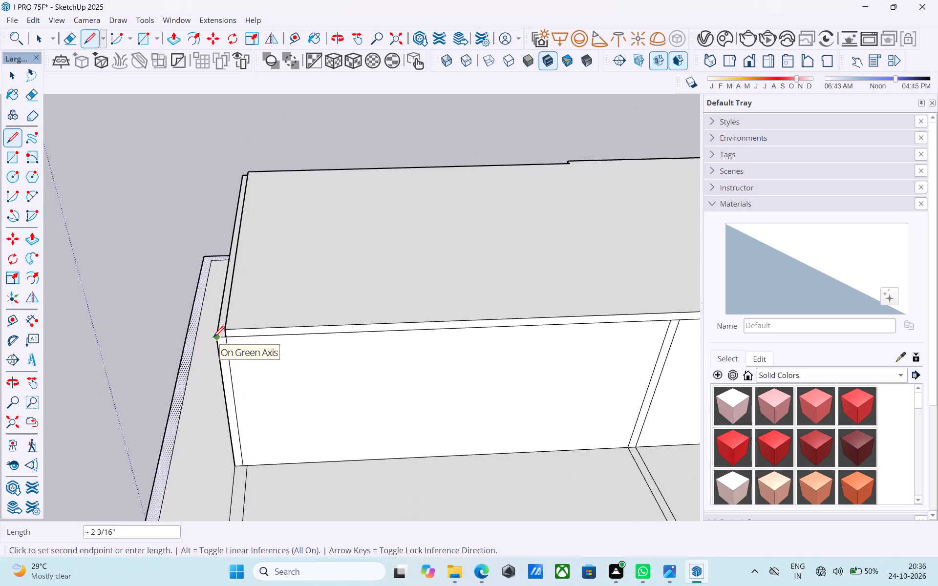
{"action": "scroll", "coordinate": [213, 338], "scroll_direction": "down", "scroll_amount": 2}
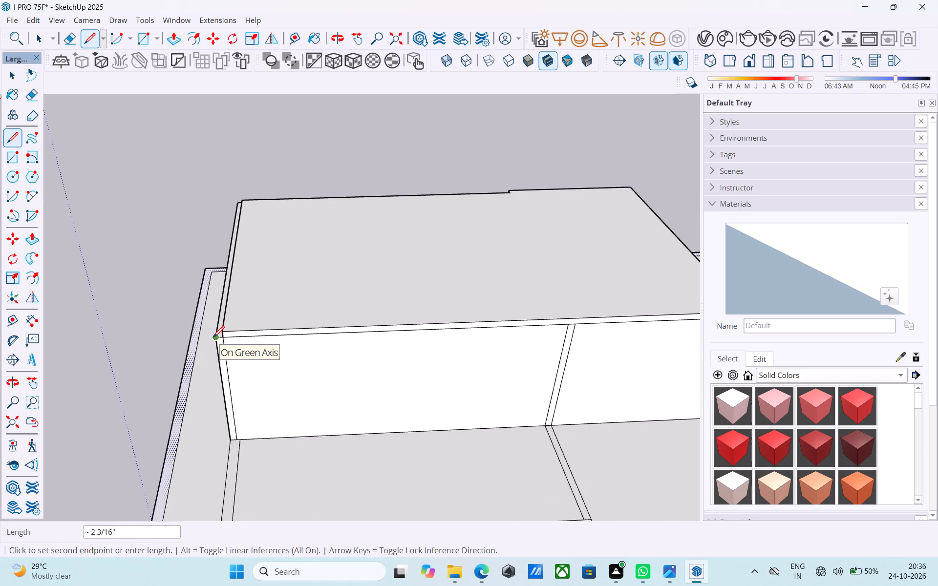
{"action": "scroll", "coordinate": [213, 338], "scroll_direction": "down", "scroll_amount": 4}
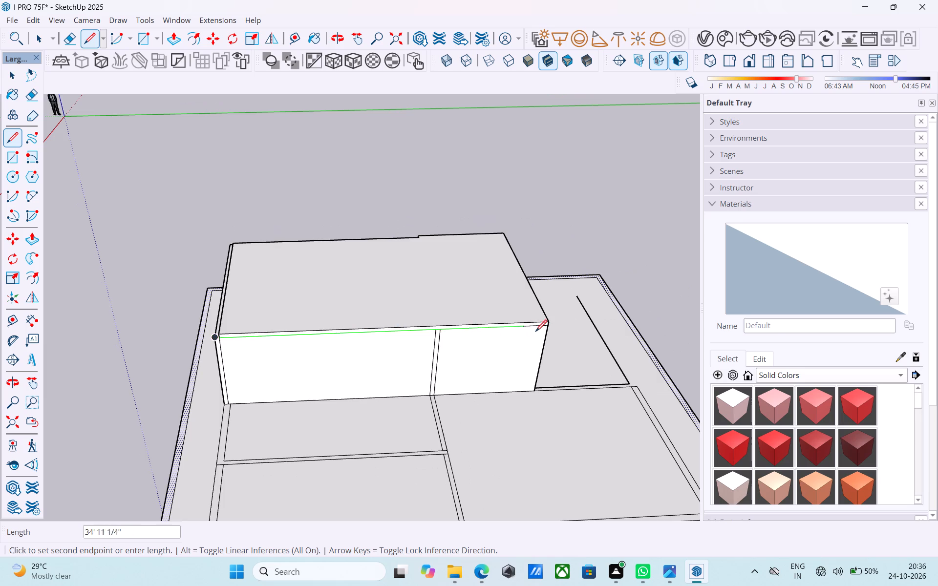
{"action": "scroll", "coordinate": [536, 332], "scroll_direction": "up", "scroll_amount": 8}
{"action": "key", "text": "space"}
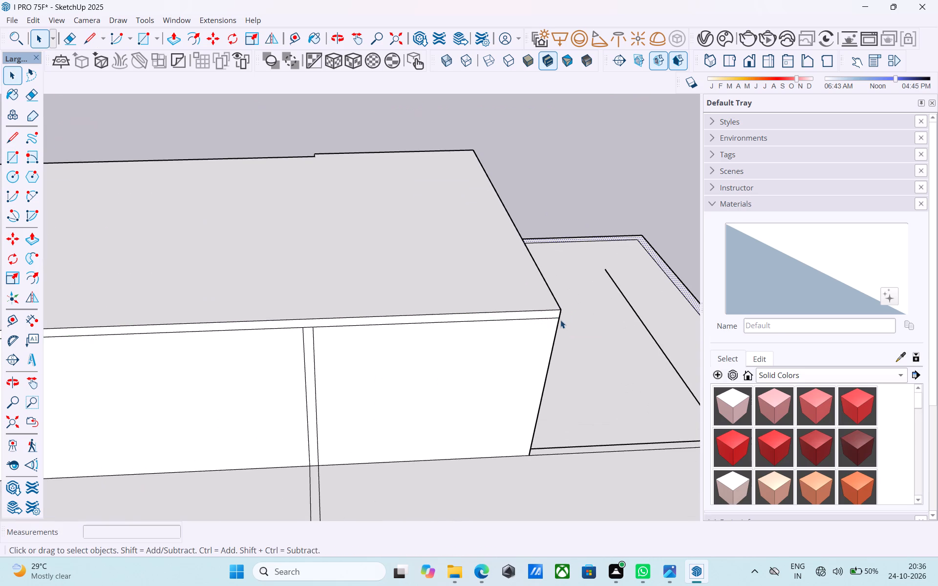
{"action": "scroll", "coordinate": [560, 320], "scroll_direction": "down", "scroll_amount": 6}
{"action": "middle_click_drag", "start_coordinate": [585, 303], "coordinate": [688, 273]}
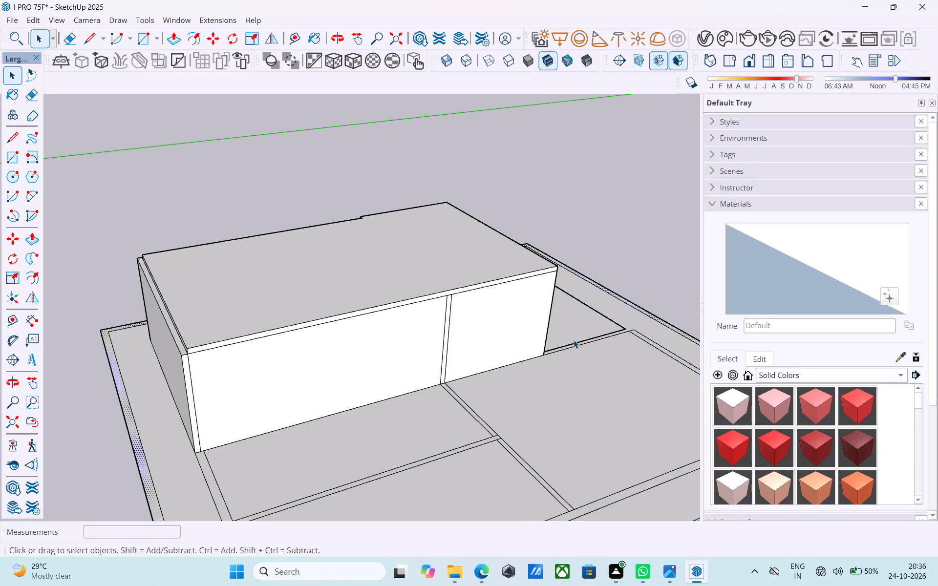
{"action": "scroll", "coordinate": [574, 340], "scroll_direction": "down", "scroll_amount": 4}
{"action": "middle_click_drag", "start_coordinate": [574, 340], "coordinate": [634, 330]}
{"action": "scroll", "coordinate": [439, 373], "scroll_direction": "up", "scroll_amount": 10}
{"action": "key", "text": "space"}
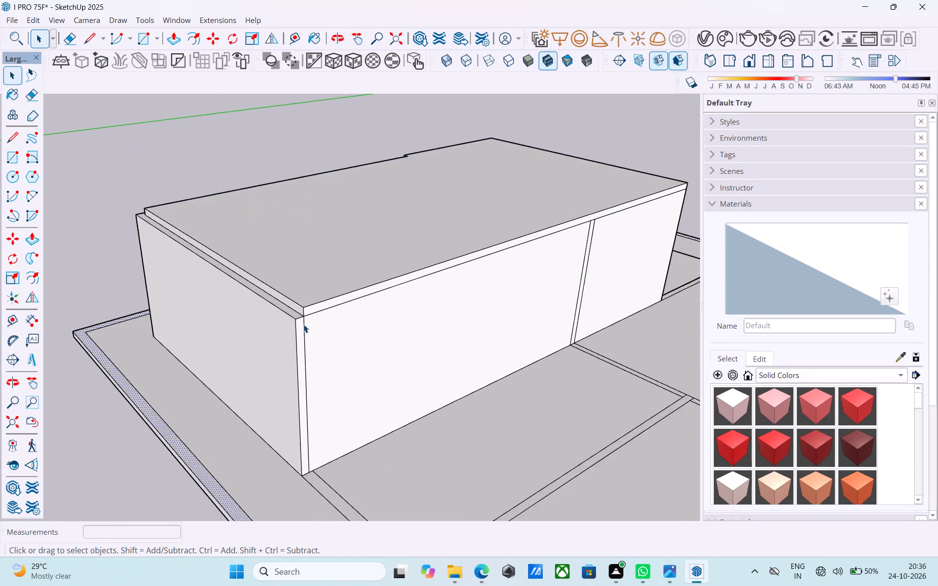
Push/Pull the roof slab's short end face out 6" flush with the end wall below.
{"action": "scroll", "coordinate": [303, 324], "scroll_direction": "up", "scroll_amount": 2}
{"action": "left_click", "coordinate": [298, 302]}
{"action": "scroll", "coordinate": [295, 299], "scroll_direction": "up", "scroll_amount": 5}
{"action": "key", "text": "p"}
{"action": "left_click", "coordinate": [295, 299]}
{"action": "left_click", "coordinate": [263, 341]}
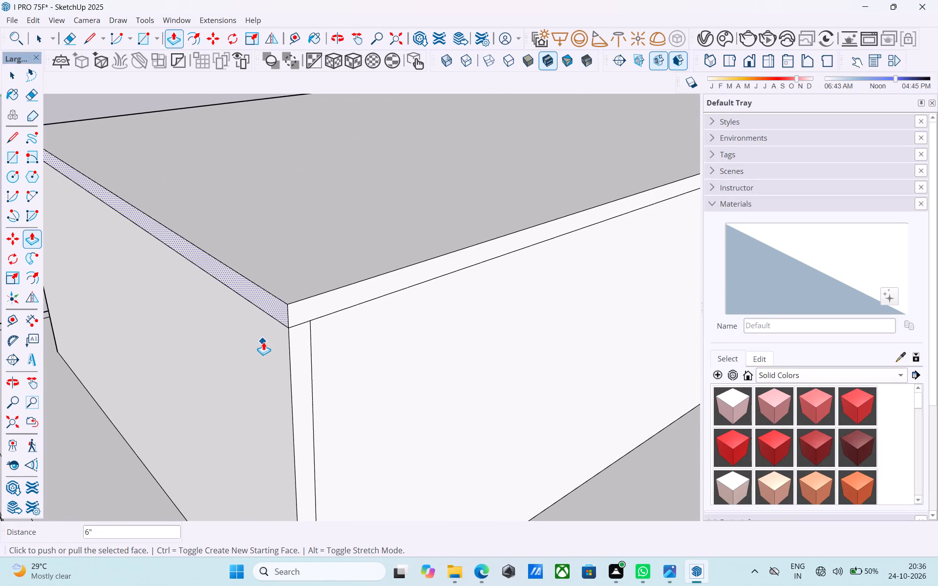
{"action": "key", "text": "space"}
Erase the leftover room outline edges on the floor at both ends of the area beside the block.
{"action": "scroll", "coordinate": [269, 338], "scroll_direction": "down", "scroll_amount": 12}
{"action": "middle_click_drag", "start_coordinate": [273, 346], "coordinate": [273, 351]}
{"action": "middle_click_drag", "start_coordinate": [296, 408], "coordinate": [288, 408]}
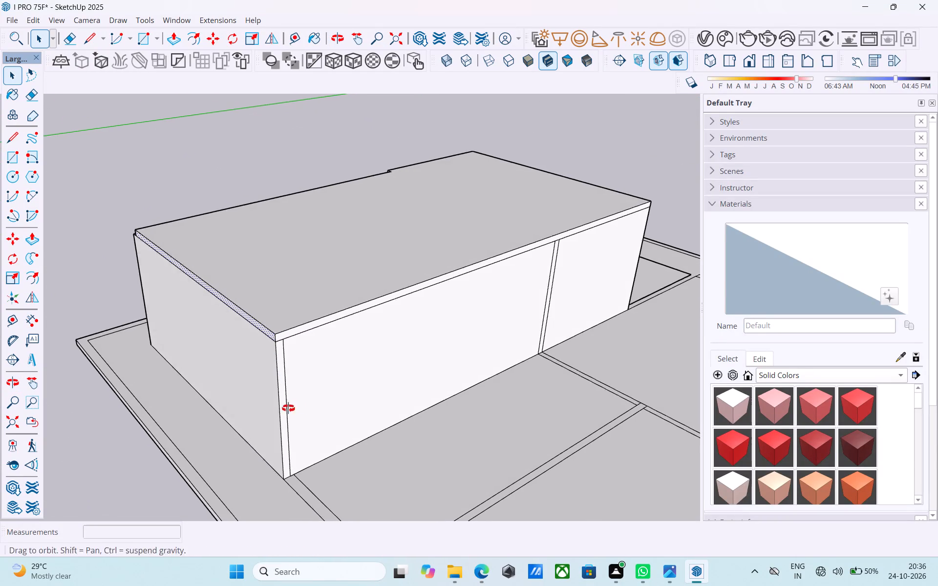
{"action": "middle_click_drag", "start_coordinate": [288, 408], "coordinate": [285, 406]}
{"action": "scroll", "coordinate": [231, 351], "scroll_direction": "down", "scroll_amount": 8}
{"action": "middle_click_drag", "start_coordinate": [244, 405], "coordinate": [246, 410]}
{"action": "key", "text": "e"}
{"action": "left_click_drag", "start_coordinate": [271, 439], "coordinate": [285, 440]}
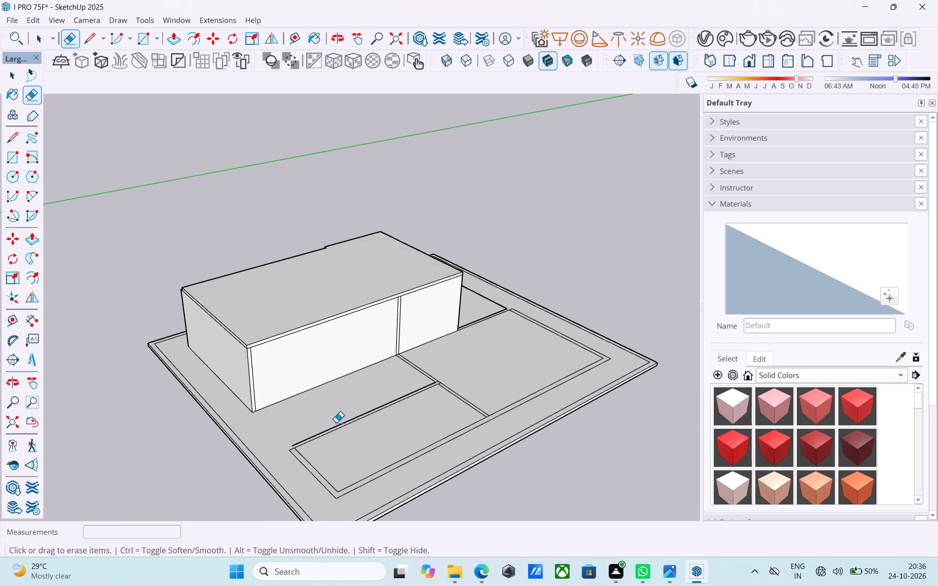
{"action": "left_click_drag", "start_coordinate": [475, 321], "coordinate": [469, 317]}
{"action": "middle_click_drag", "start_coordinate": [473, 318], "coordinate": [255, 328]}
{"action": "scroll", "coordinate": [610, 337], "scroll_direction": "up", "scroll_amount": 4}
{"action": "left_click_drag", "start_coordinate": [525, 368], "coordinate": [498, 366]}
{"action": "scroll", "coordinate": [491, 314], "scroll_direction": "down", "scroll_amount": 7}
{"action": "scroll", "coordinate": [500, 361], "scroll_direction": "up", "scroll_amount": 6}
{"action": "left_click_drag", "start_coordinate": [497, 360], "coordinate": [480, 367]}
{"action": "left_click_drag", "start_coordinate": [487, 359], "coordinate": [494, 341]}
{"action": "scroll", "coordinate": [489, 339], "scroll_direction": "down", "scroll_amount": 3}
{"action": "scroll", "coordinate": [489, 339], "scroll_direction": "up", "scroll_amount": 1}
{"action": "scroll", "coordinate": [489, 339], "scroll_direction": "down", "scroll_amount": 2}
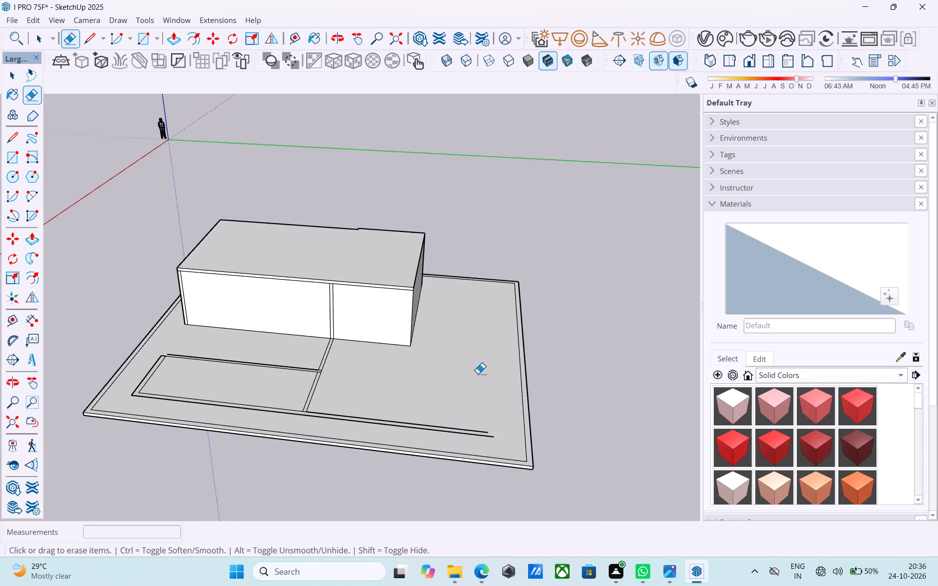
Erase the partition outline edges meeting the block's long wall and the long outline edges joining them.
{"action": "middle_click_drag", "start_coordinate": [461, 435], "coordinate": [452, 430]}
{"action": "left_click_drag", "start_coordinate": [430, 432], "coordinate": [432, 424]}
{"action": "scroll", "coordinate": [374, 396], "scroll_direction": "up", "scroll_amount": 12}
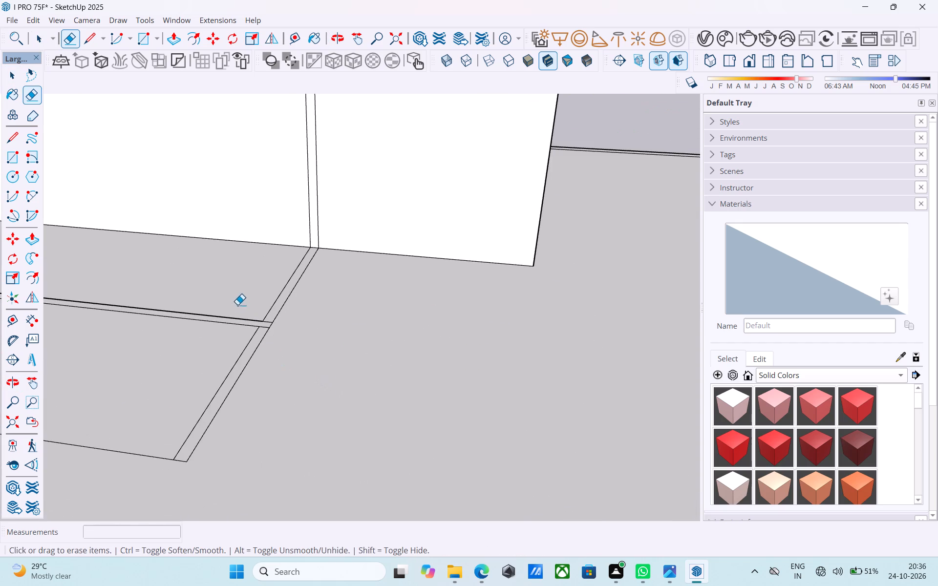
{"action": "left_click_drag", "start_coordinate": [237, 306], "coordinate": [248, 349]}
{"action": "left_click_drag", "start_coordinate": [265, 300], "coordinate": [284, 311]}
{"action": "left_click_drag", "start_coordinate": [273, 318], "coordinate": [262, 340]}
{"action": "scroll", "coordinate": [329, 312], "scroll_direction": "down", "scroll_amount": 12}
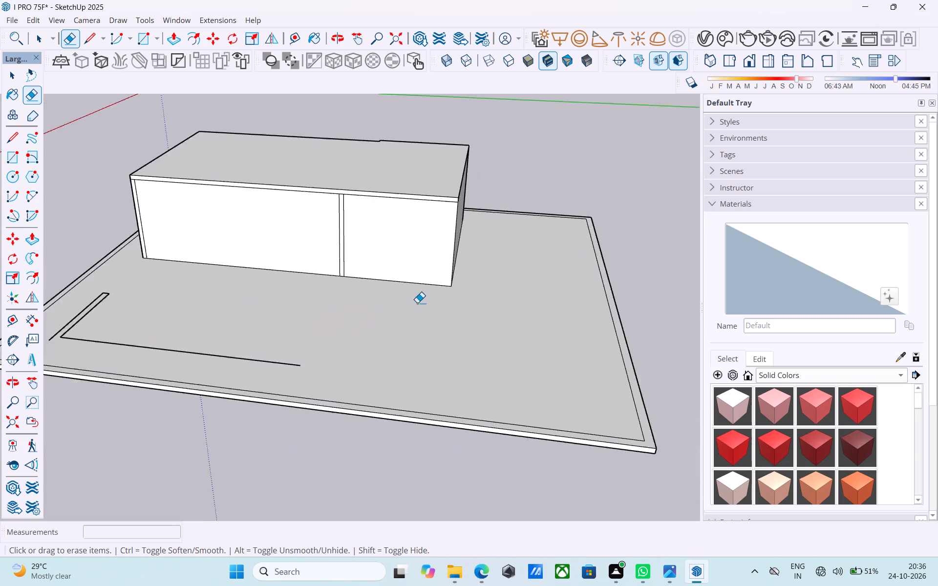
Erase the last L-shaped room outline edges left on the plot floor.
{"action": "middle_click_drag", "start_coordinate": [192, 327], "coordinate": [430, 351]}
{"action": "scroll", "coordinate": [369, 402], "scroll_direction": "up", "scroll_amount": 6}
{"action": "left_click_drag", "start_coordinate": [299, 369], "coordinate": [290, 398]}
{"action": "left_click_drag", "start_coordinate": [281, 398], "coordinate": [252, 415]}
{"action": "left_click_drag", "start_coordinate": [259, 405], "coordinate": [318, 400]}
{"action": "left_click_drag", "start_coordinate": [199, 341], "coordinate": [193, 339]}
{"action": "key", "text": "space"}
Draw a 40' line from the block's bottom corner along the base of its long wall, past the opposite corner.
{"action": "scroll", "coordinate": [271, 333], "scroll_direction": "down", "scroll_amount": 11}
{"action": "middle_click_drag", "start_coordinate": [341, 328], "coordinate": [341, 386]}
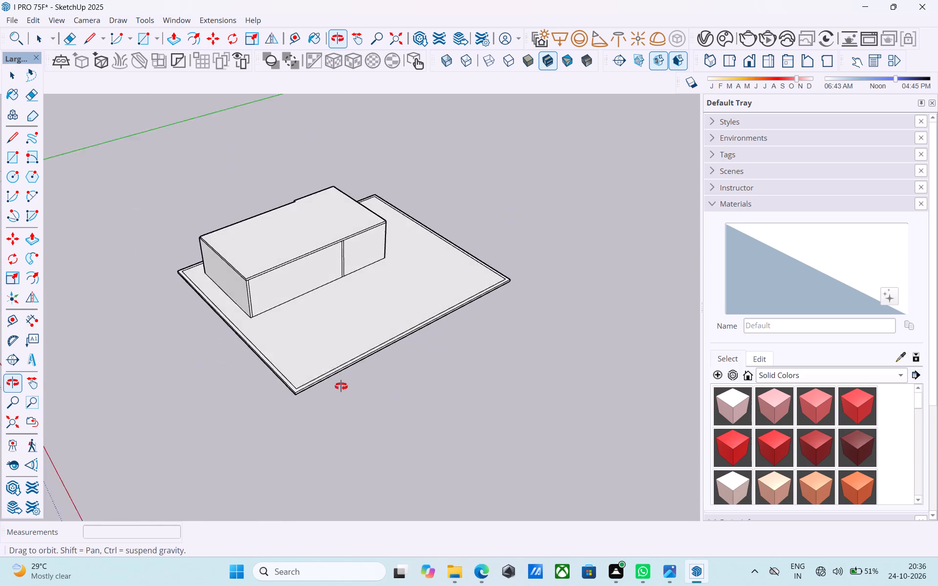
{"action": "middle_click_drag", "start_coordinate": [341, 386], "coordinate": [342, 392]}
{"action": "scroll", "coordinate": [273, 335], "scroll_direction": "up", "scroll_amount": 13}
{"action": "key", "text": "p"}
{"action": "key", "text": "l"}
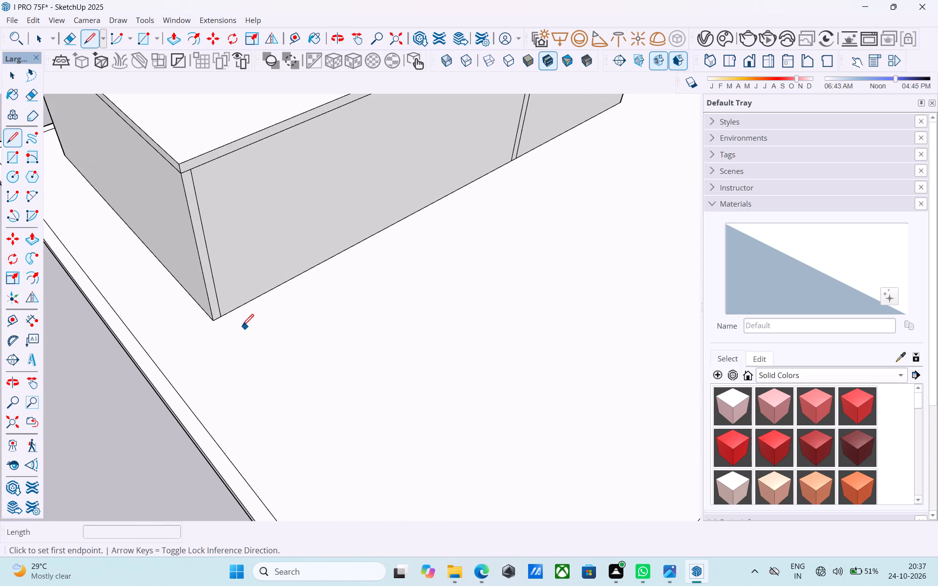
{"action": "left_click", "coordinate": [214, 322]}
{"action": "scroll", "coordinate": [214, 324], "scroll_direction": "down", "scroll_amount": 10}
{"action": "middle_click_drag", "start_coordinate": [422, 258], "coordinate": [125, 288]}
{"action": "scroll", "coordinate": [425, 280], "scroll_direction": "up", "scroll_amount": 2}
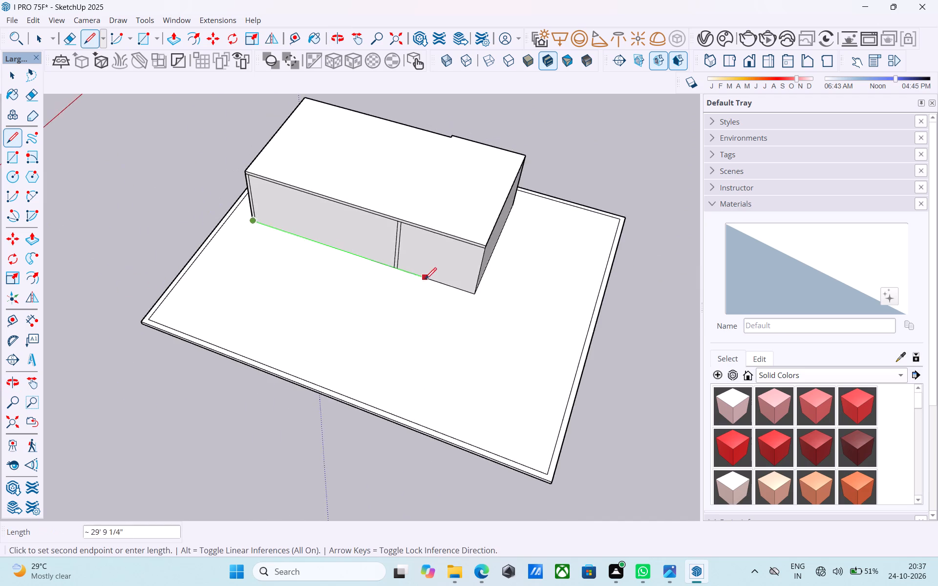
{"action": "scroll", "coordinate": [425, 280], "scroll_direction": "up", "scroll_amount": 2}
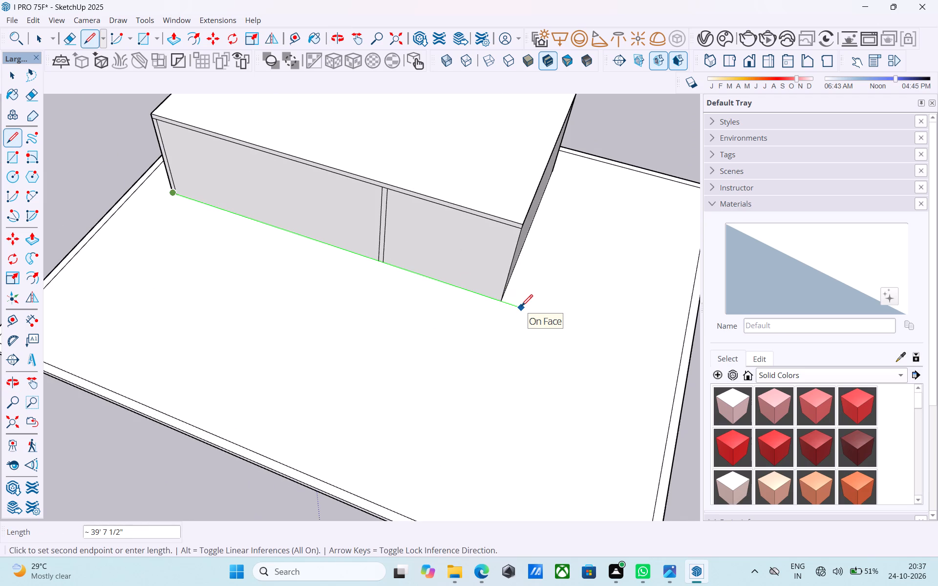
{"action": "type", "text": "40'"}
{"action": "key", "text": "Return"}
{"action": "key", "text": "space"}
Push/Pull the block's end wall face out to the end of the 40' base line.
{"action": "middle_click_drag", "start_coordinate": [526, 309], "coordinate": [460, 263]}
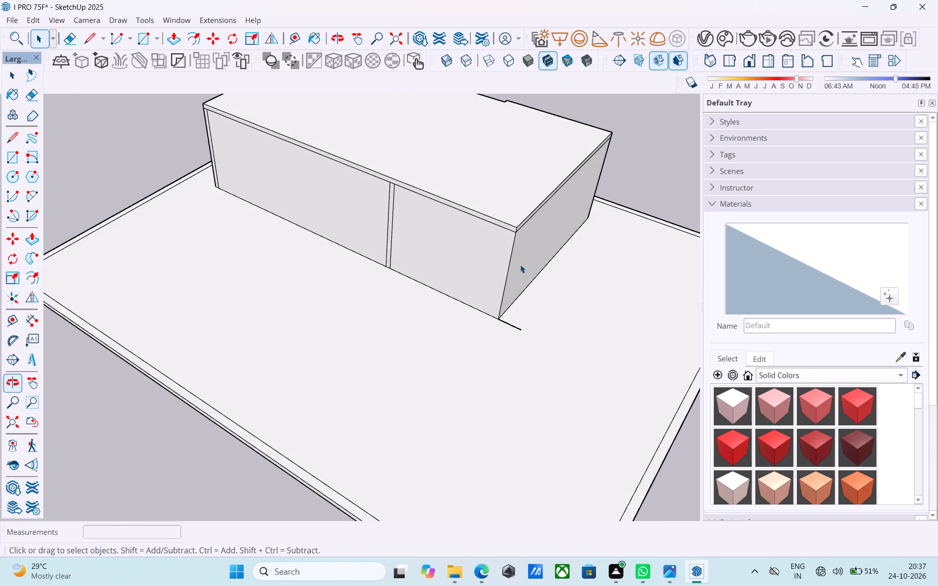
{"action": "scroll", "coordinate": [525, 261], "scroll_direction": "up", "scroll_amount": 4}
{"action": "left_click", "coordinate": [525, 260]}
{"action": "key", "text": "p"}
{"action": "left_click", "coordinate": [525, 260]}
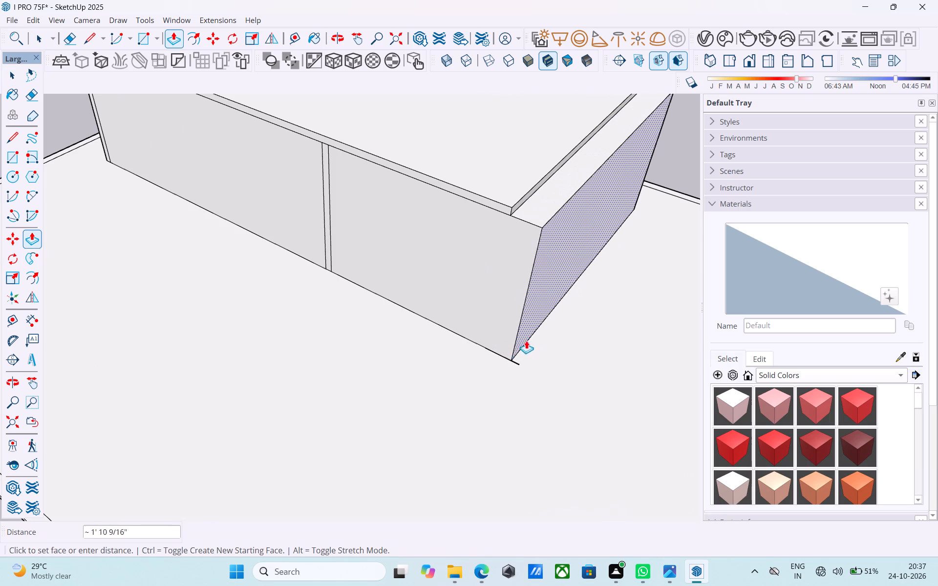
{"action": "scroll", "coordinate": [517, 361], "scroll_direction": "up", "scroll_amount": 4}
{"action": "left_click", "coordinate": [517, 361]}
{"action": "key", "text": "space"}
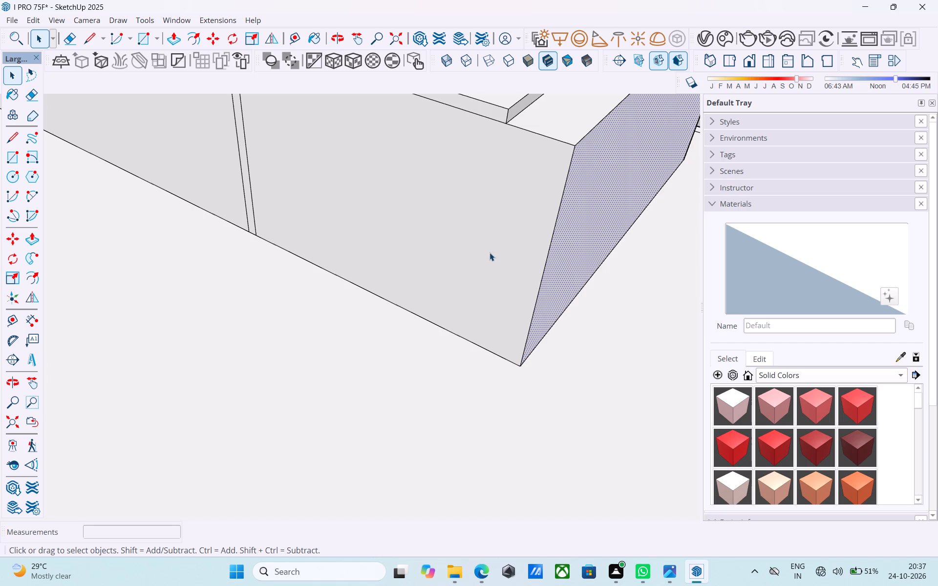
Push/Pull the roof slab's end face out flush with the extended end wall.
{"action": "scroll", "coordinate": [439, 286], "scroll_direction": "down", "scroll_amount": 12}
{"action": "middle_click_drag", "start_coordinate": [385, 355], "coordinate": [398, 289]}
{"action": "scroll", "coordinate": [489, 225], "scroll_direction": "up", "scroll_amount": 14}
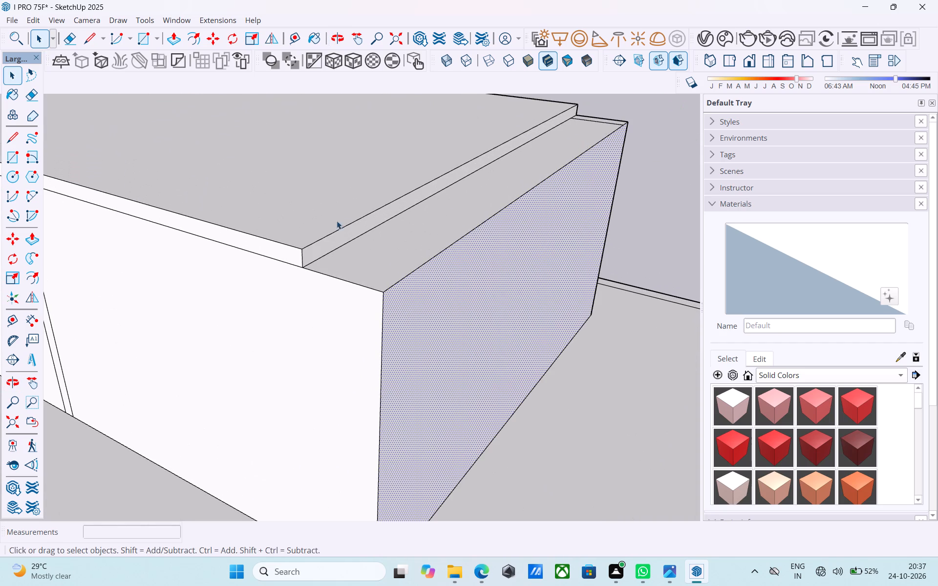
{"action": "left_click", "coordinate": [344, 235]}
{"action": "key", "text": "p"}
{"action": "left_click", "coordinate": [344, 235]}
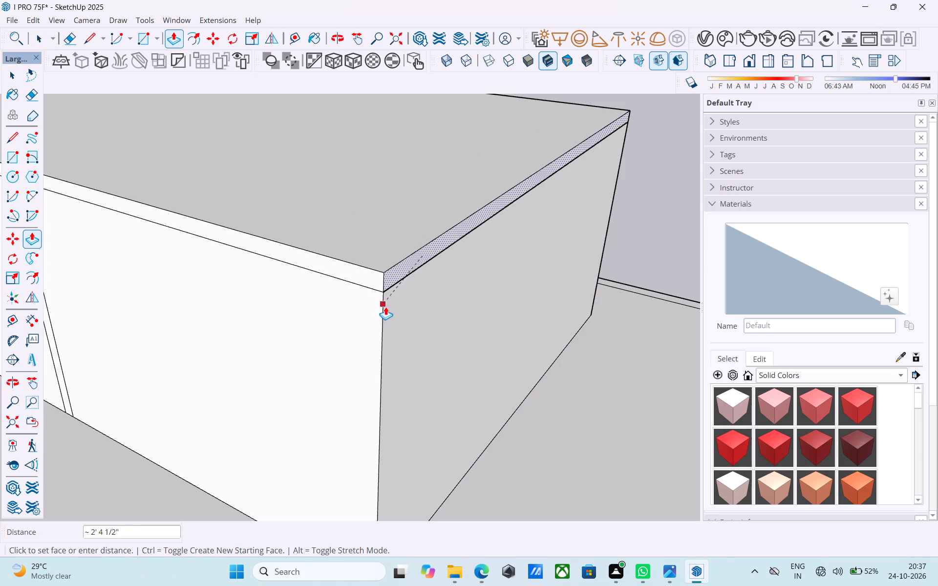
{"action": "left_click", "coordinate": [389, 309]}
Push/Pull the recessed part of the roof slab's rear long side out flush with the wall below.
{"action": "scroll", "coordinate": [394, 306], "scroll_direction": "down", "scroll_amount": 11}
{"action": "middle_click_drag", "start_coordinate": [423, 303], "coordinate": [597, 267]}
{"action": "middle_click_drag", "start_coordinate": [342, 298], "coordinate": [527, 310]}
{"action": "middle_click_drag", "start_coordinate": [395, 302], "coordinate": [564, 294]}
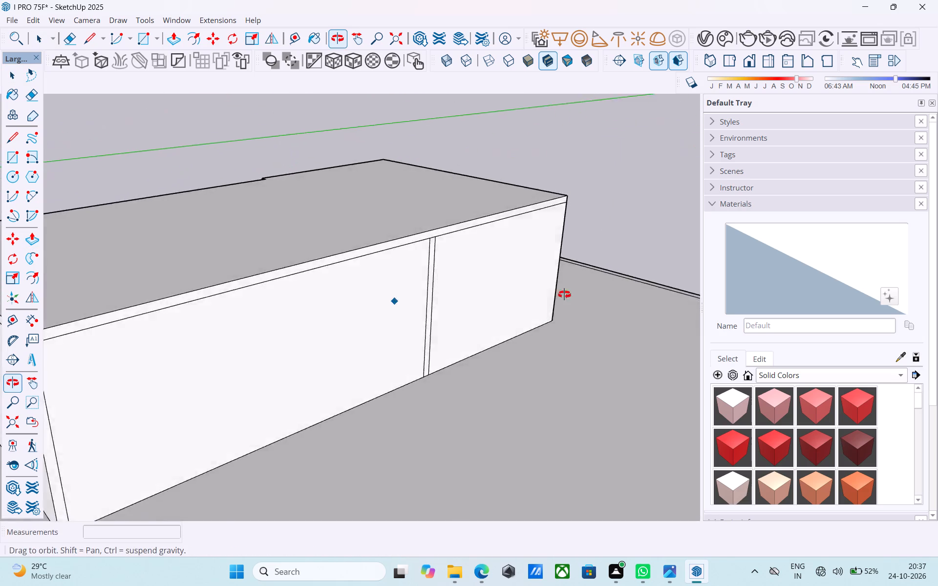
{"action": "middle_click_drag", "start_coordinate": [564, 294], "coordinate": [648, 298]}
{"action": "middle_click_drag", "start_coordinate": [426, 299], "coordinate": [537, 296]}
{"action": "scroll", "coordinate": [385, 243], "scroll_direction": "down", "scroll_amount": 5}
{"action": "middle_click_drag", "start_coordinate": [327, 299], "coordinate": [334, 288]}
{"action": "scroll", "coordinate": [315, 309], "scroll_direction": "up", "scroll_amount": 10}
{"action": "key", "text": "space"}
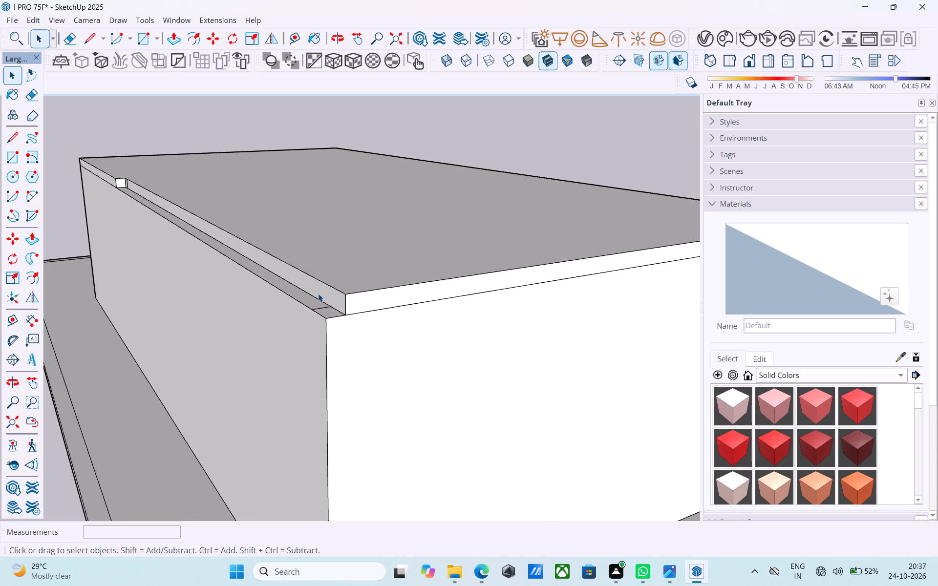
{"action": "left_click", "coordinate": [318, 293]}
{"action": "key", "text": "p"}
{"action": "left_click", "coordinate": [318, 293]}
{"action": "left_click", "coordinate": [320, 322]}
{"action": "key", "text": "space"}
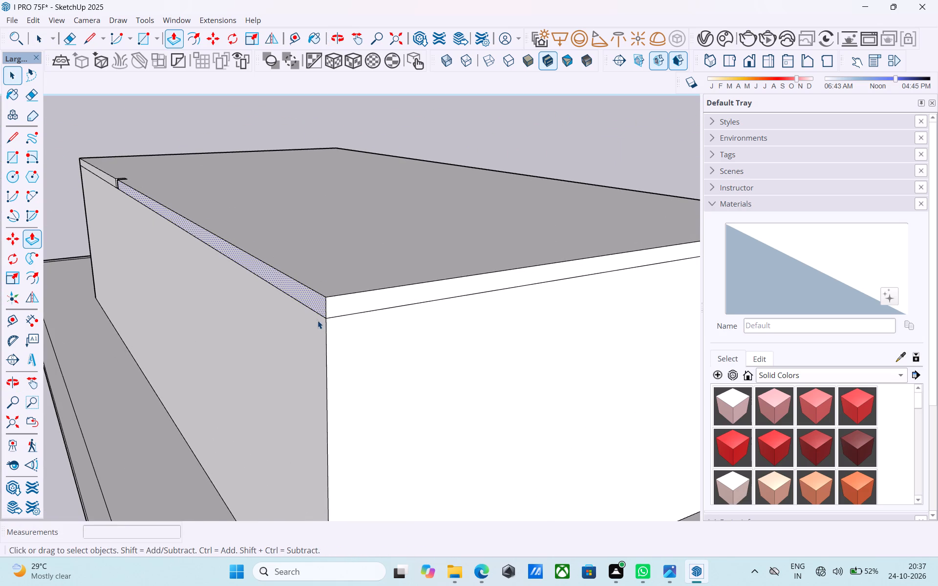
Push/Pull the side face of the small notch in the slab's rear edge across to fill the gap.
{"action": "scroll", "coordinate": [314, 316], "scroll_direction": "down", "scroll_amount": 6}
{"action": "middle_click_drag", "start_coordinate": [161, 217], "coordinate": [538, 257]}
{"action": "scroll", "coordinate": [383, 300], "scroll_direction": "up", "scroll_amount": 2}
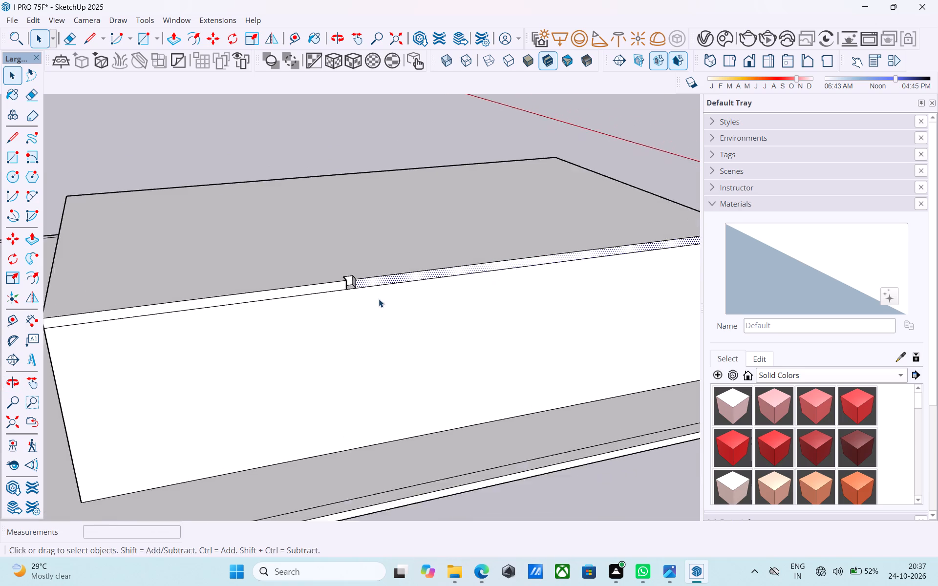
{"action": "scroll", "coordinate": [379, 299], "scroll_direction": "up", "scroll_amount": 13}
{"action": "left_click", "coordinate": [339, 254]}
{"action": "key", "text": "p"}
{"action": "left_click", "coordinate": [339, 254]}
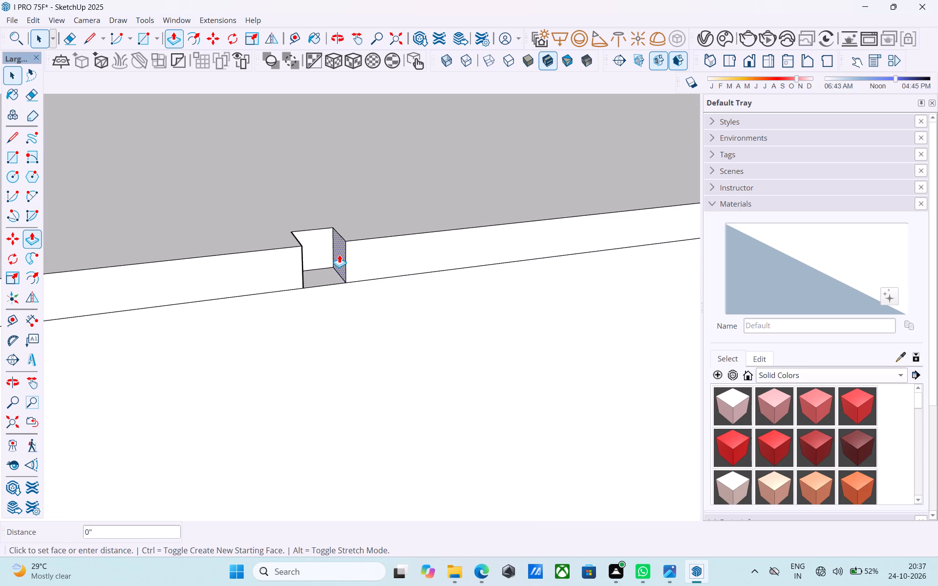
{"action": "left_click", "coordinate": [280, 254]}
{"action": "key", "text": "space"}
Erase the leftover vertical seam edge where the notch in the roof slab was filled.
{"action": "key", "text": "e"}
{"action": "left_click_drag", "start_coordinate": [297, 261], "coordinate": [311, 259]}
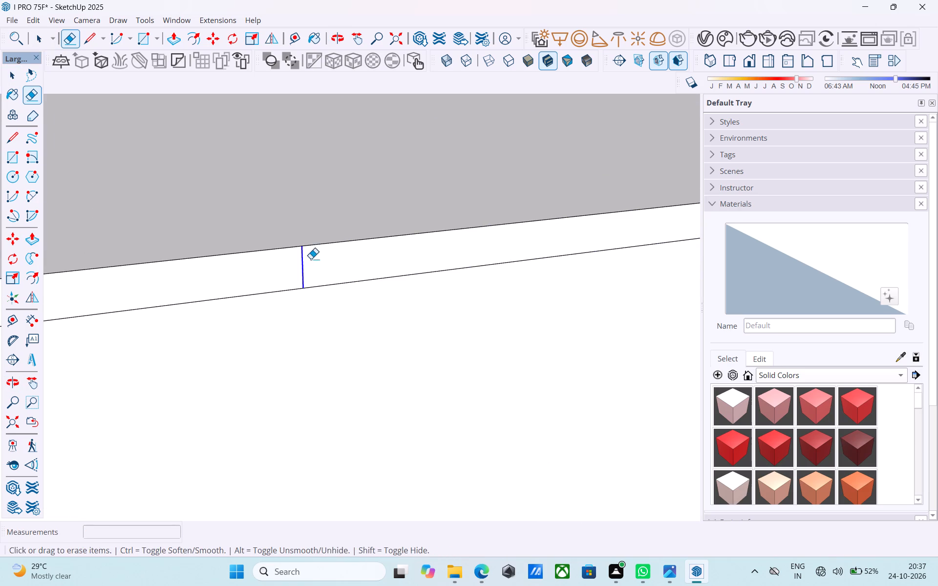
{"action": "key", "text": "space"}
Examine the extended block and its roof slab from several sides.
{"action": "scroll", "coordinate": [318, 268], "scroll_direction": "down", "scroll_amount": 3}
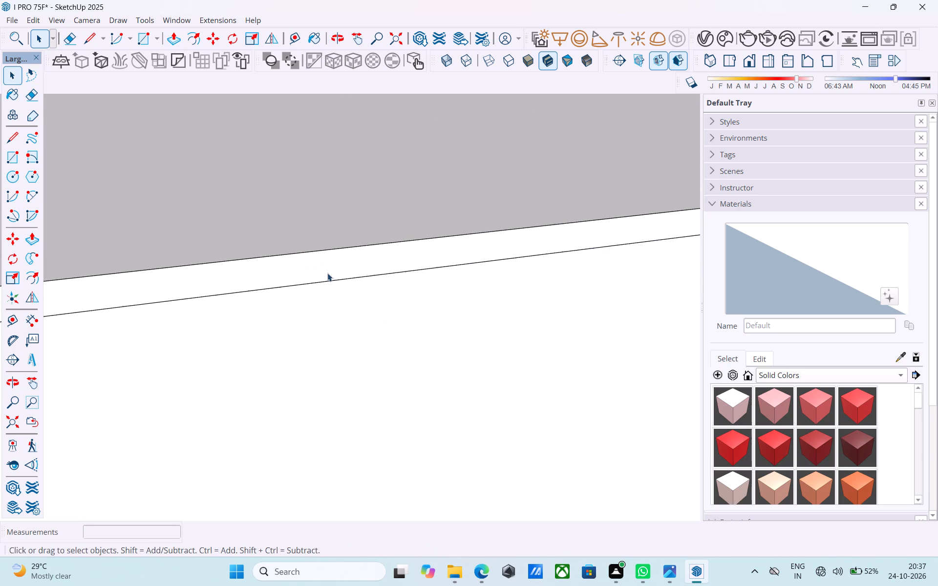
{"action": "scroll", "coordinate": [327, 273], "scroll_direction": "down", "scroll_amount": 7}
{"action": "scroll", "coordinate": [367, 267], "scroll_direction": "down", "scroll_amount": 5}
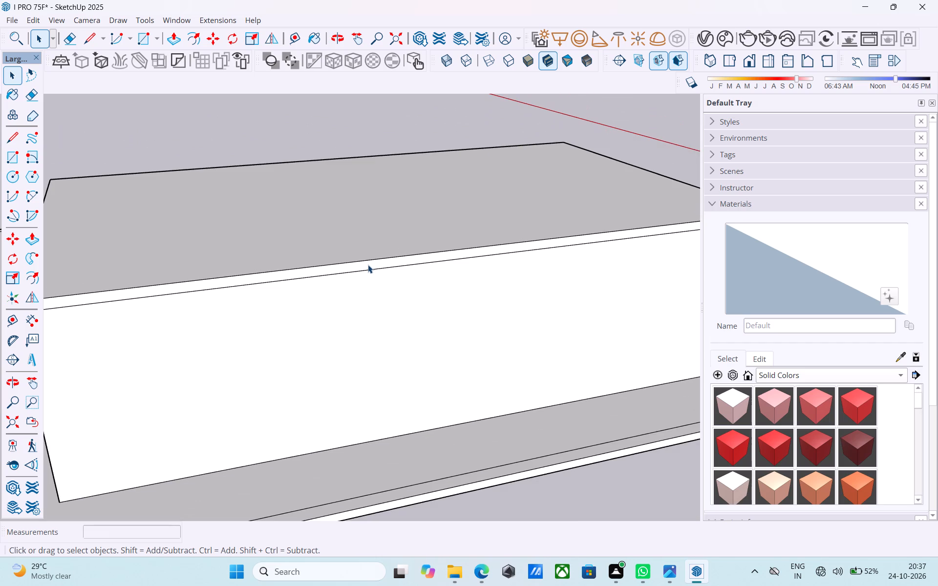
{"action": "scroll", "coordinate": [374, 262], "scroll_direction": "down", "scroll_amount": 12}
{"action": "middle_click_drag", "start_coordinate": [353, 277], "coordinate": [657, 283]}
{"action": "middle_click_drag", "start_coordinate": [447, 306], "coordinate": [705, 254]}
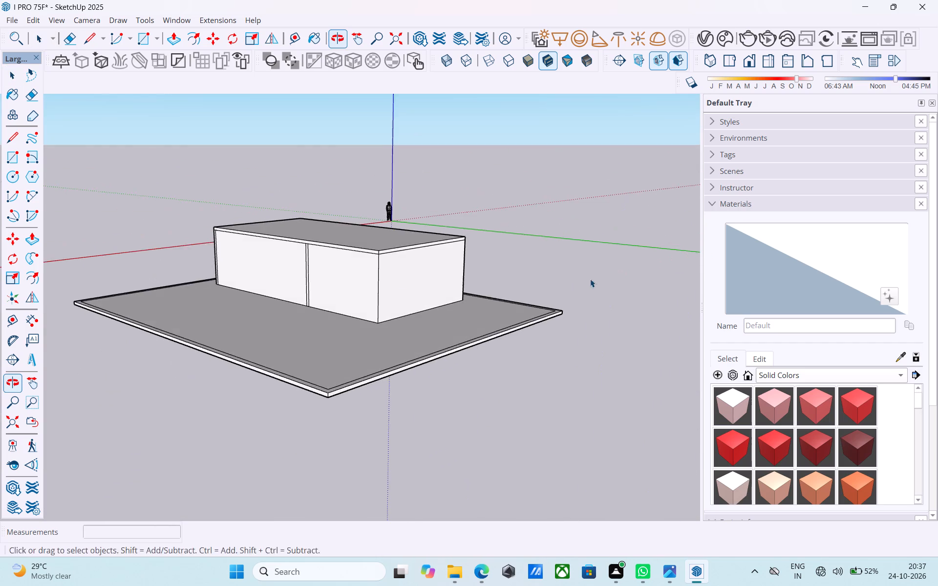
{"action": "middle_click_drag", "start_coordinate": [400, 279], "coordinate": [648, 309]}
{"action": "middle_click", "coordinate": [421, 272]}
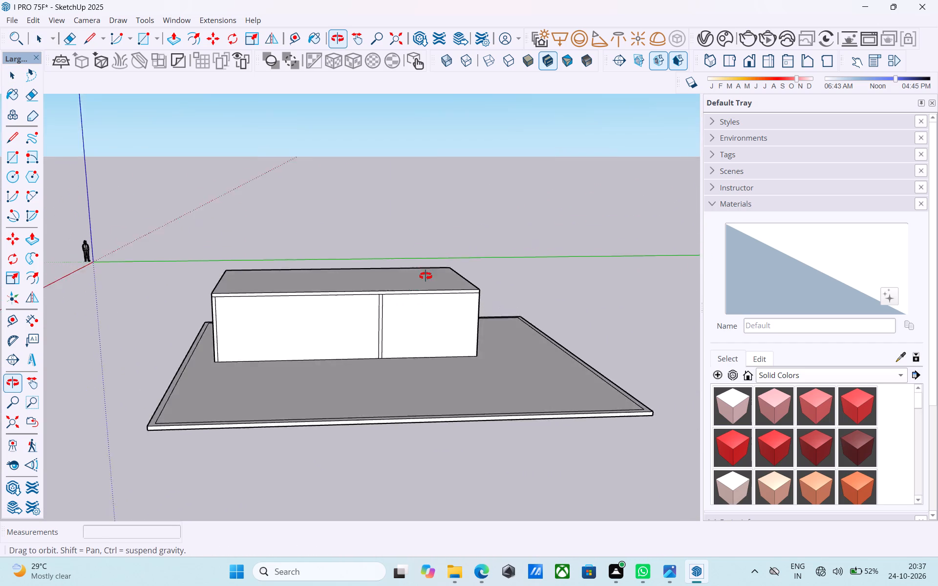
Offset the roof slab's top face outline 6" inward.
{"action": "scroll", "coordinate": [412, 275], "scroll_direction": "up", "scroll_amount": 6}
{"action": "middle_click_drag", "start_coordinate": [390, 272], "coordinate": [447, 335]}
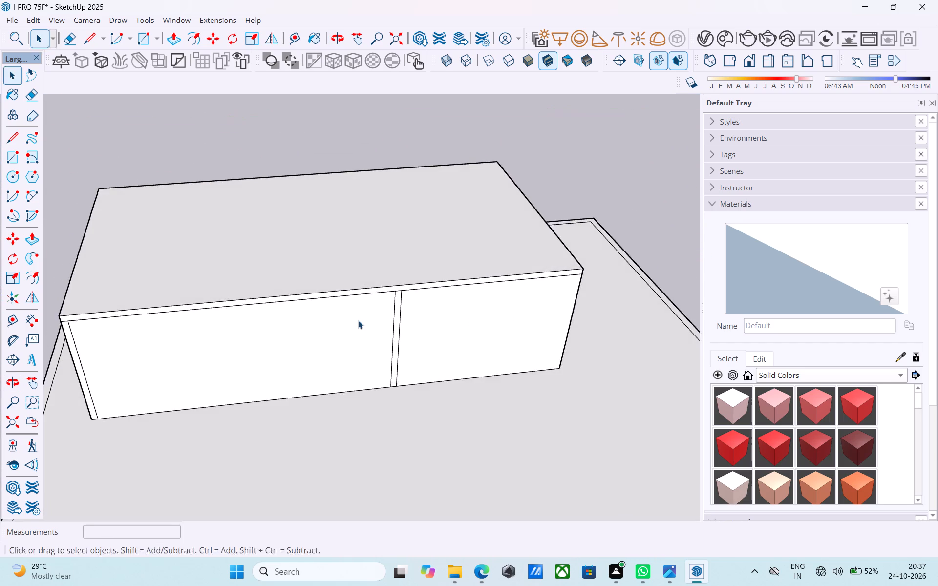
{"action": "middle_click_drag", "start_coordinate": [355, 320], "coordinate": [438, 379], "text": "shift"}
{"action": "middle_click_drag", "start_coordinate": [376, 314], "coordinate": [331, 335]}
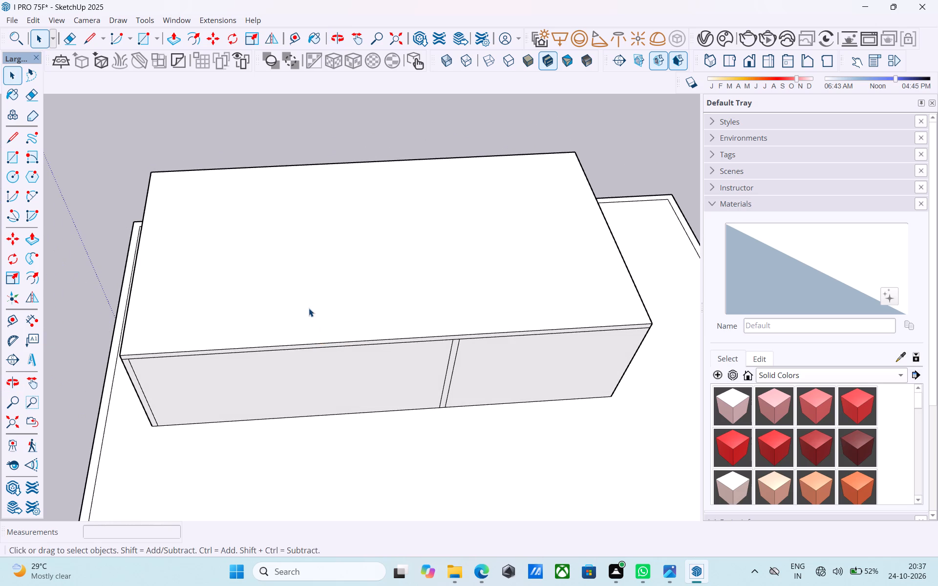
{"action": "left_click", "coordinate": [309, 308]}
{"action": "key", "text": "f"}
{"action": "left_click", "coordinate": [307, 305]}
{"action": "key", "text": "6"}
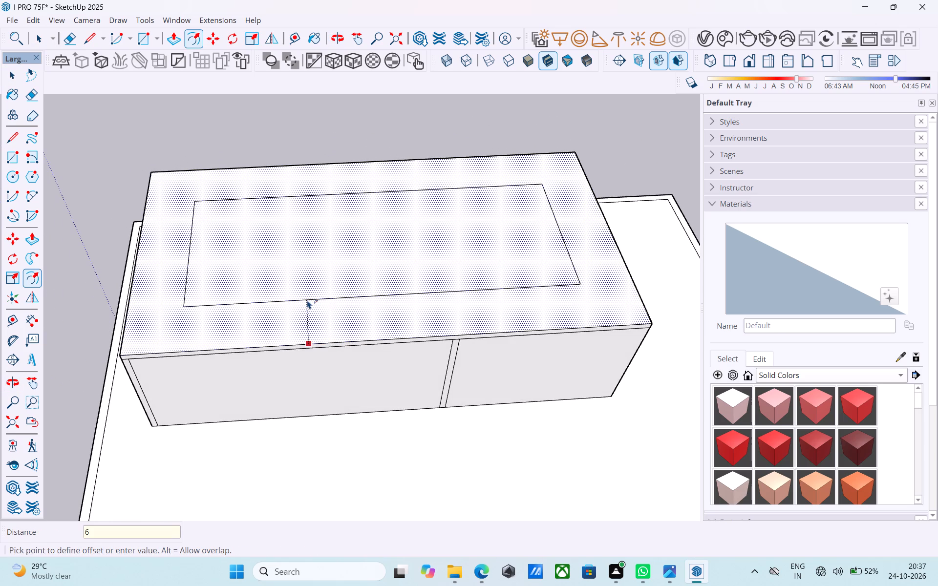
{"action": "key", "text": "shift+quotedbl"}
{"action": "key", "text": "Return"}
{"action": "key", "text": "space"}
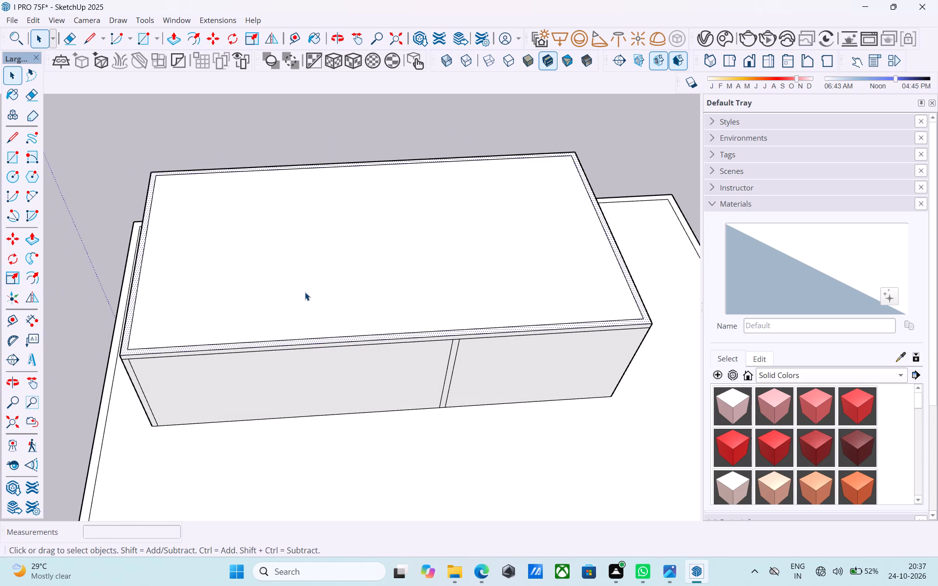
Copy the short side edge of the roof slab's inner outline 12' inward along the slab's length.
{"action": "scroll", "coordinate": [309, 264], "scroll_direction": "down", "scroll_amount": 5}
{"action": "middle_click_drag", "start_coordinate": [314, 264], "coordinate": [380, 248]}
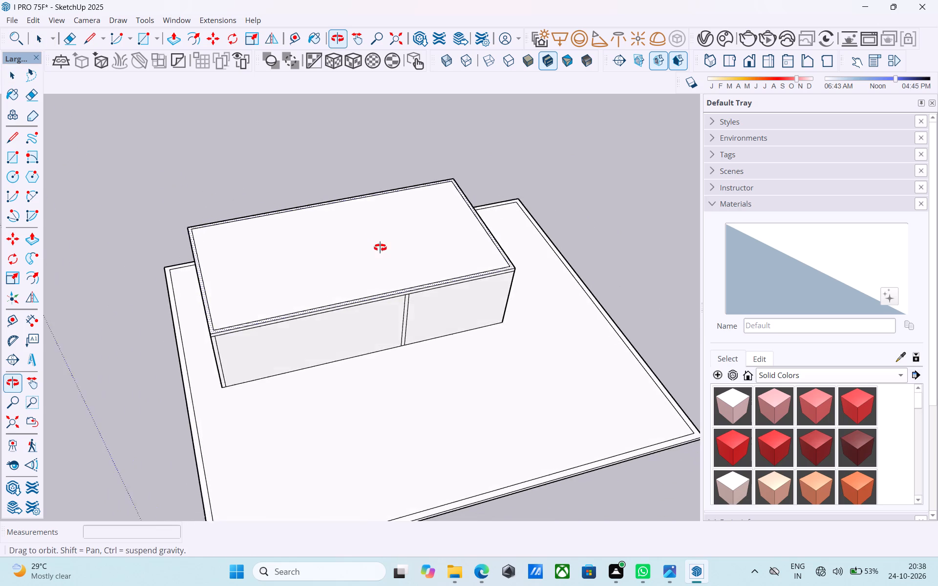
{"action": "middle_click_drag", "start_coordinate": [380, 248], "coordinate": [388, 242]}
{"action": "middle_click_drag", "start_coordinate": [293, 275], "coordinate": [302, 289], "text": "shift"}
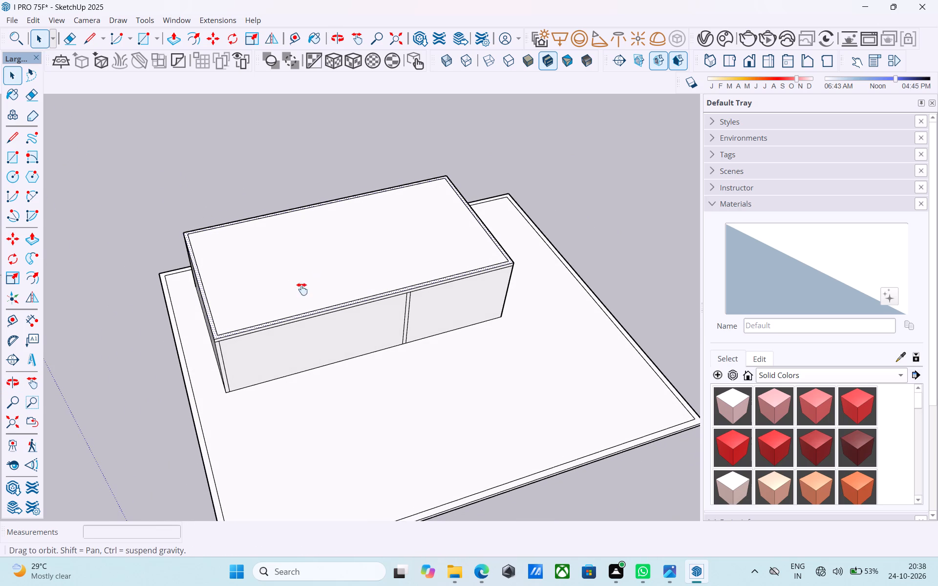
{"action": "middle_click_drag", "start_coordinate": [302, 289], "coordinate": [293, 281], "text": "shift"}
{"action": "scroll", "coordinate": [305, 321], "scroll_direction": "up", "scroll_amount": 4}
{"action": "middle_click_drag", "start_coordinate": [306, 359], "coordinate": [368, 359], "text": "shift"}
{"action": "scroll", "coordinate": [339, 284], "scroll_direction": "up", "scroll_amount": 1}
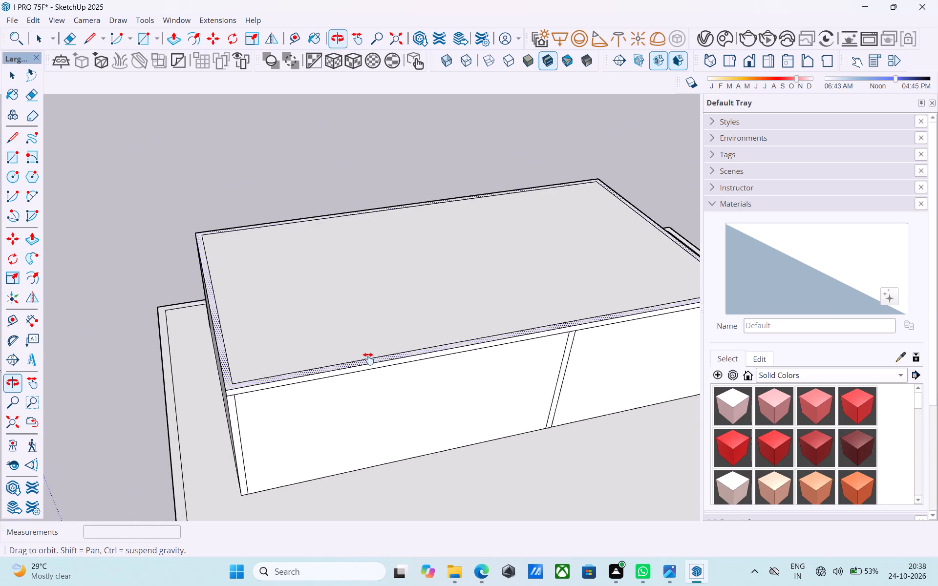
{"action": "middle_click_drag", "start_coordinate": [368, 359], "coordinate": [399, 403], "text": "shift"}
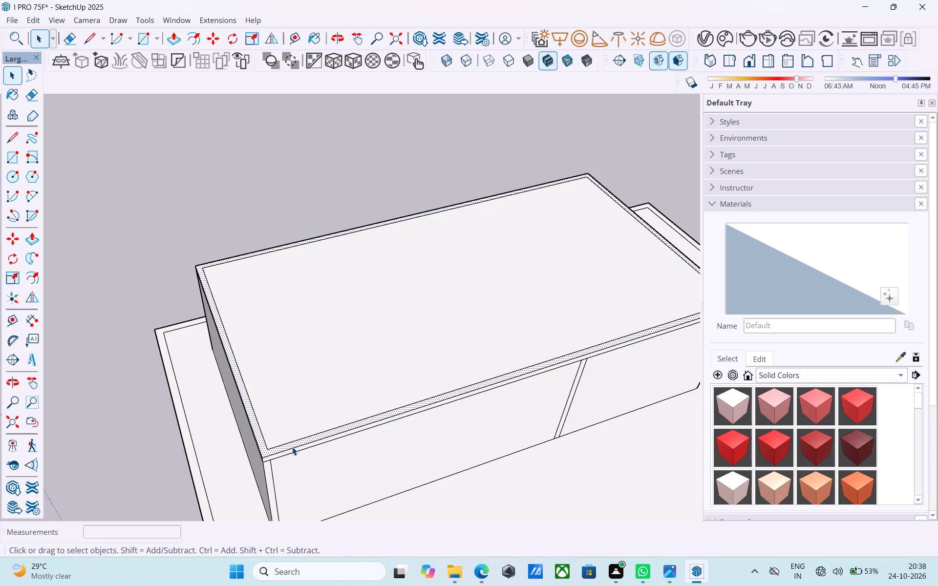
{"action": "scroll", "coordinate": [292, 447], "scroll_direction": "up", "scroll_amount": 1}
{"action": "left_click", "coordinate": [261, 438]}
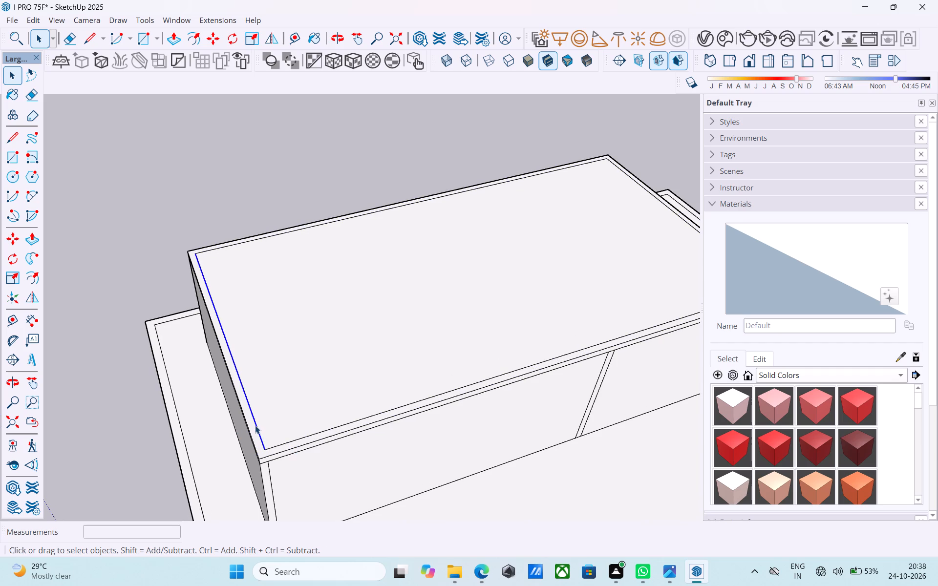
{"action": "key", "text": "m"}
{"action": "left_click", "coordinate": [265, 450]}
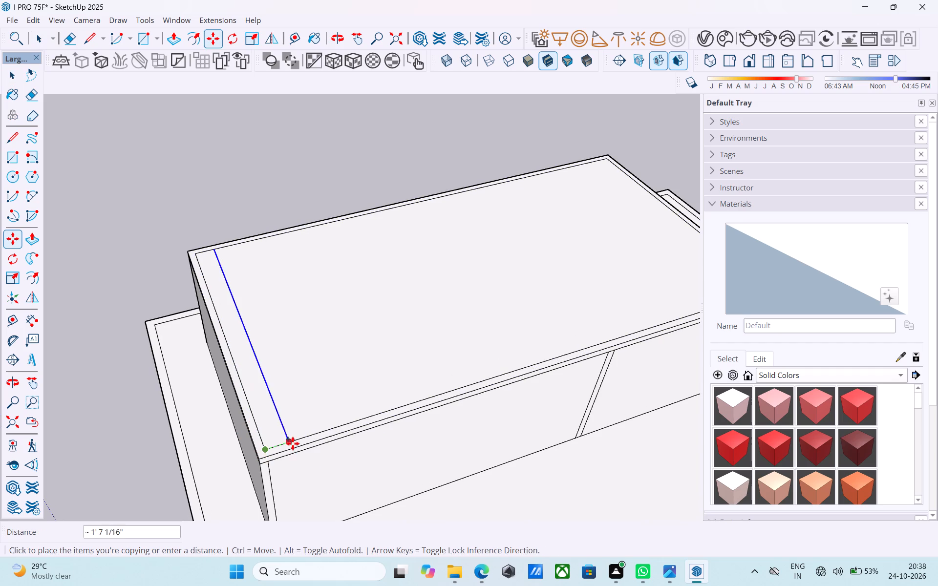
{"action": "type", "text": "12'"}
{"action": "key", "text": "Return"}
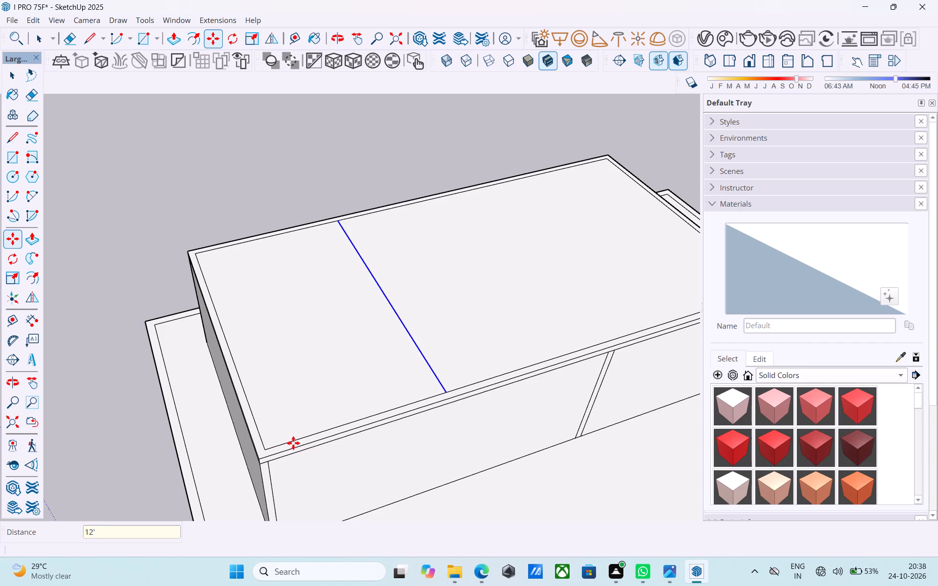
{"action": "key", "text": "space"}
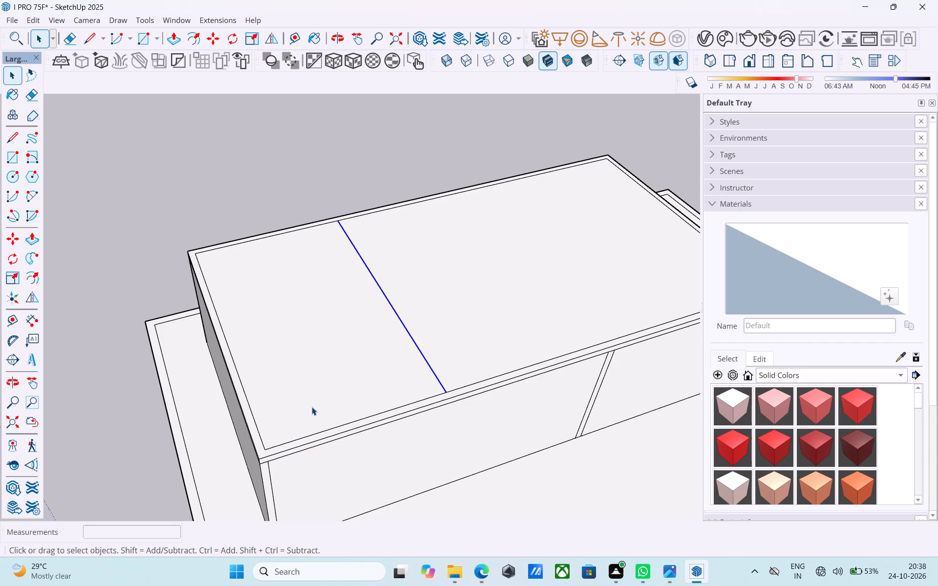
Copy the front inner outline edge of the 12' roof section 4' toward the rear.
{"action": "scroll", "coordinate": [312, 407], "scroll_direction": "down", "scroll_amount": 2}
{"action": "middle_click_drag", "start_coordinate": [312, 407], "coordinate": [312, 408]}
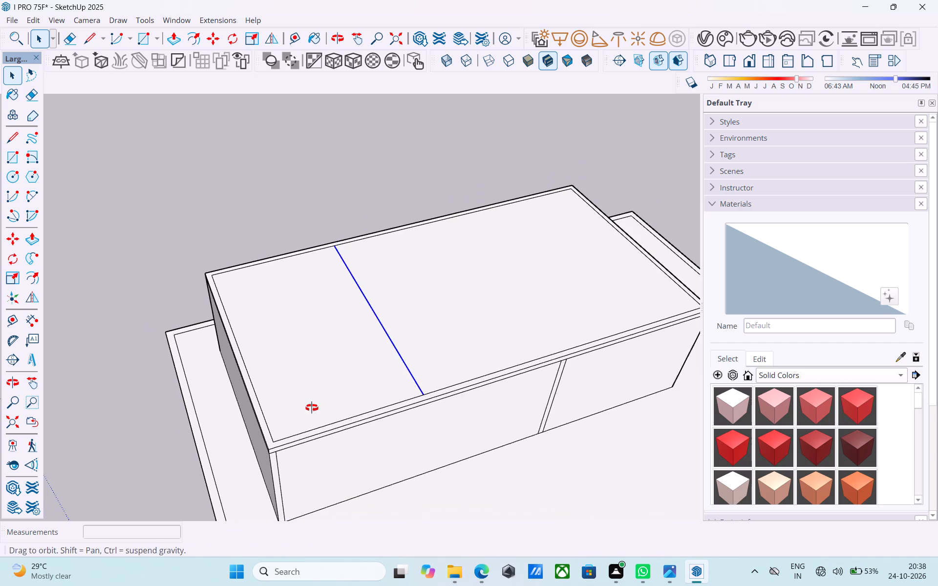
{"action": "middle_click_drag", "start_coordinate": [312, 408], "coordinate": [313, 426]}
{"action": "scroll", "coordinate": [307, 446], "scroll_direction": "up", "scroll_amount": 5}
{"action": "left_click", "coordinate": [308, 441]}
{"action": "key", "text": "m"}
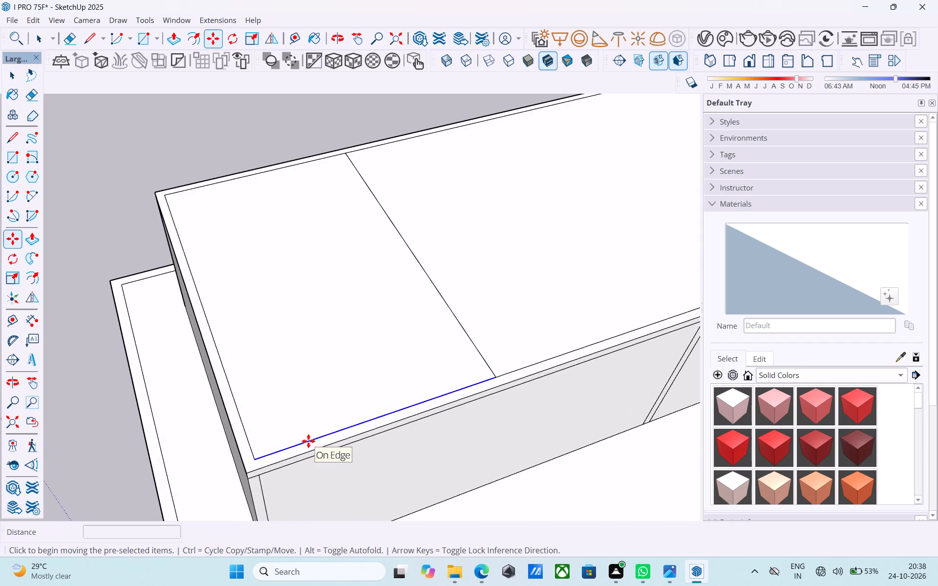
{"action": "left_click", "coordinate": [494, 378]}
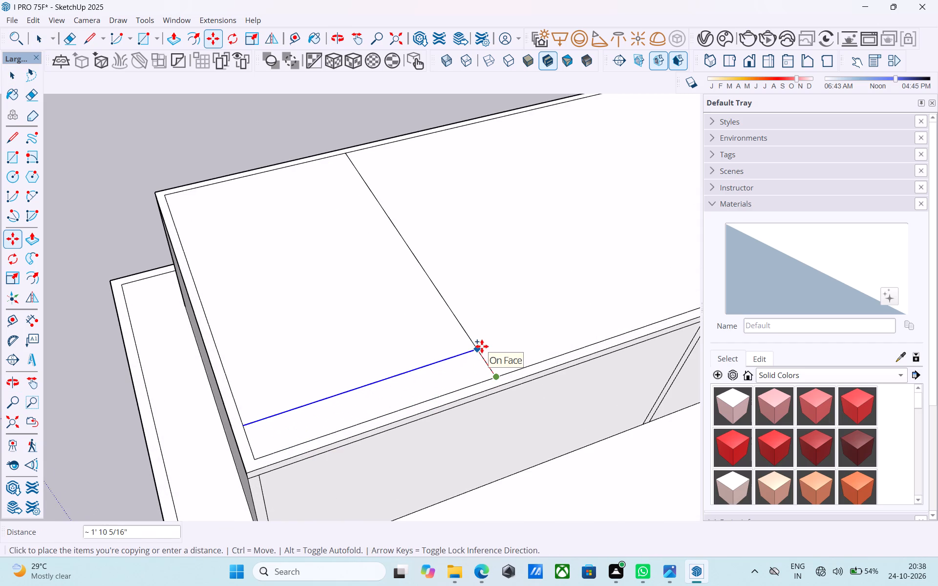
{"action": "type", "text": "4'"}
{"action": "key", "text": "Return"}
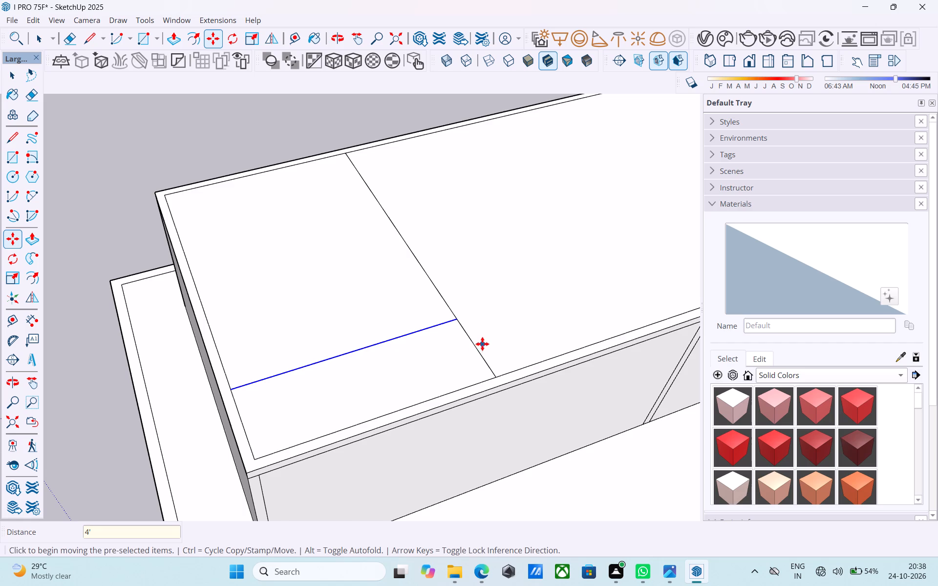
Copy the new 4' cross line another 6" toward the rear to mark a wall thickness.
{"action": "scroll", "coordinate": [482, 344], "scroll_direction": "down", "scroll_amount": 2}
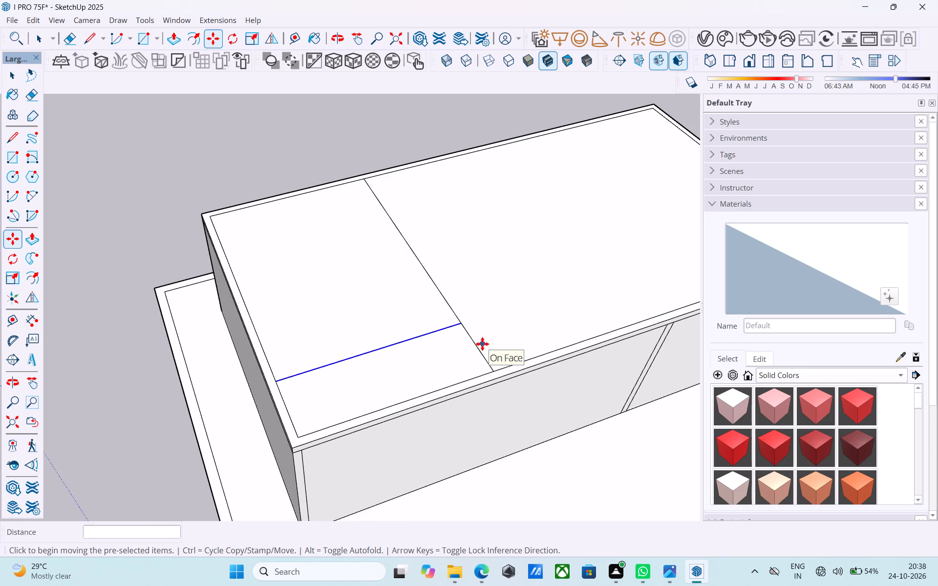
{"action": "scroll", "coordinate": [482, 344], "scroll_direction": "down", "scroll_amount": 3}
{"action": "middle_click_drag", "start_coordinate": [490, 381], "coordinate": [495, 365]}
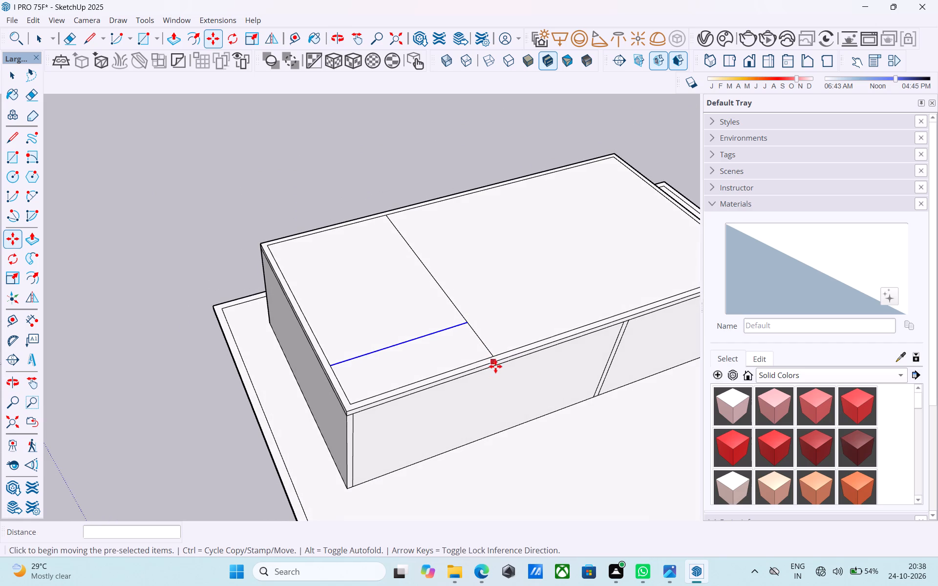
{"action": "middle_click_drag", "start_coordinate": [495, 367], "coordinate": [497, 364]}
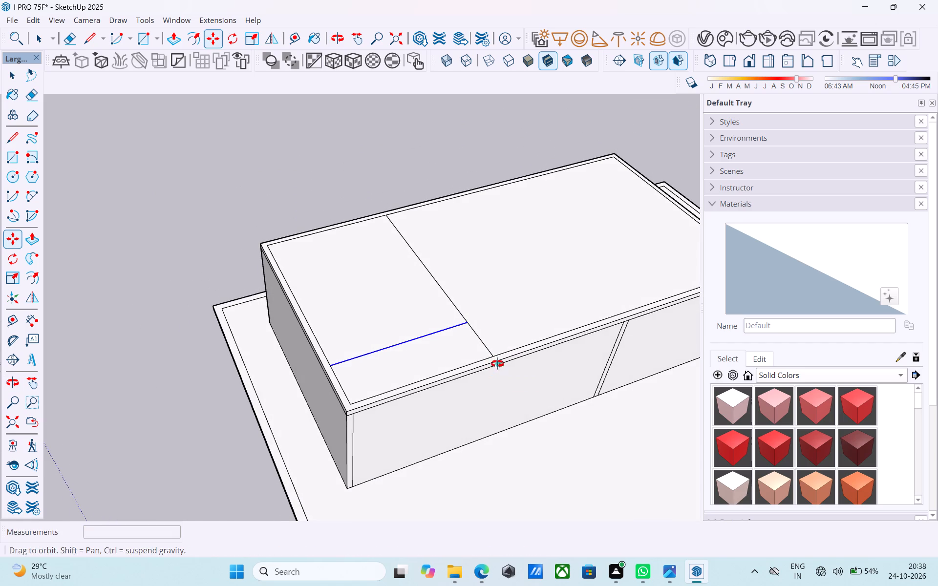
{"action": "middle_click_drag", "start_coordinate": [497, 364], "coordinate": [504, 352]}
{"action": "scroll", "coordinate": [504, 352], "scroll_direction": "down", "scroll_amount": 3}
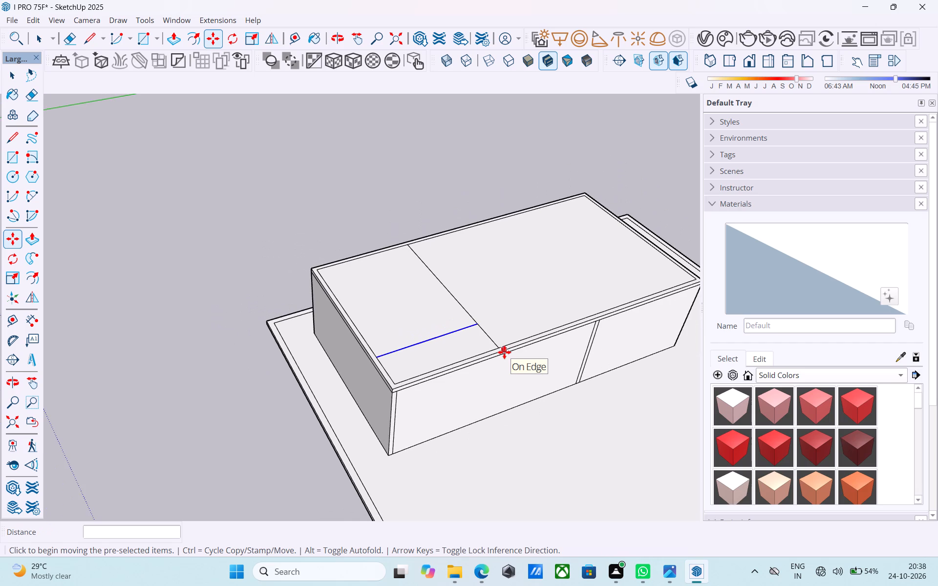
{"action": "middle_click_drag", "start_coordinate": [494, 381], "coordinate": [511, 342]}
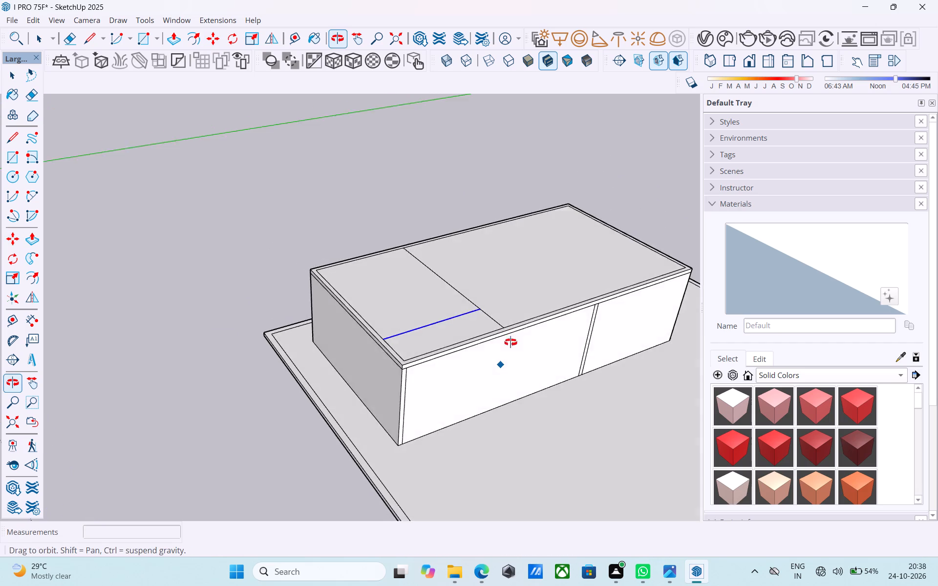
{"action": "middle_click_drag", "start_coordinate": [511, 342], "coordinate": [536, 415]}
{"action": "scroll", "coordinate": [413, 402], "scroll_direction": "up", "scroll_amount": 11}
{"action": "left_click", "coordinate": [382, 334]}
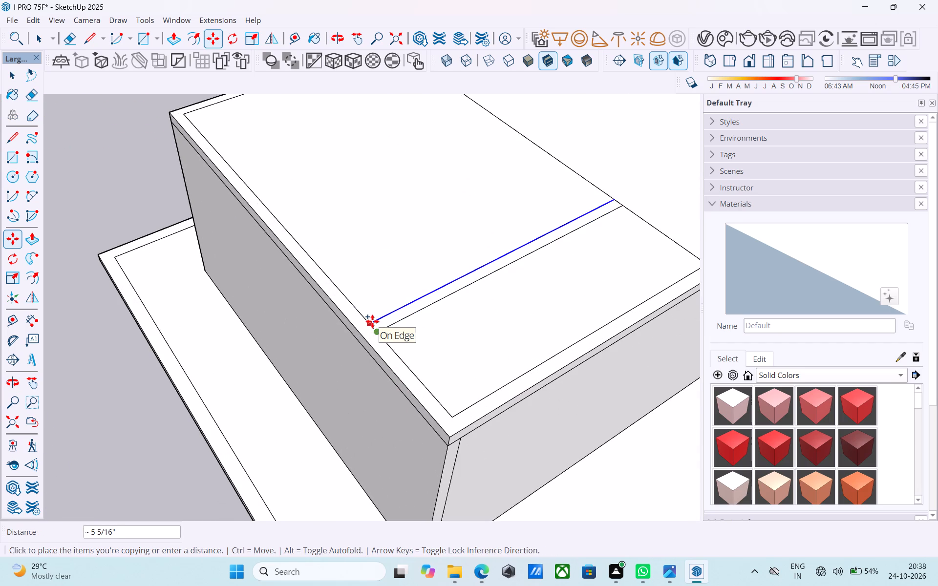
{"action": "type", "text": "6\""}
{"action": "key", "text": "Return"}
{"action": "key", "text": "space"}
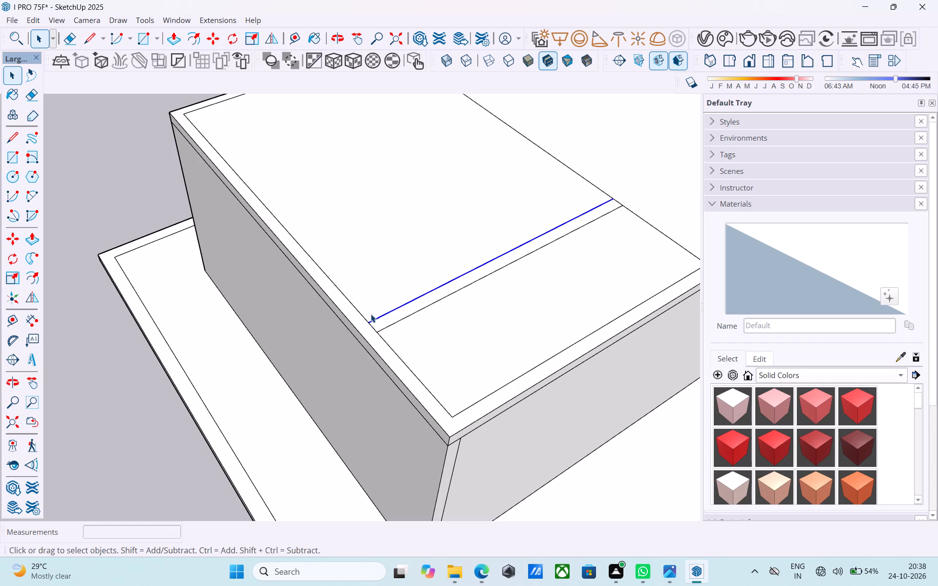
Copy the short front segment of the 12' dividing line 8' along the slab's front edge into the larger roof section.
{"action": "scroll", "coordinate": [377, 323], "scroll_direction": "down", "scroll_amount": 11}
{"action": "middle_click_drag", "start_coordinate": [383, 330], "coordinate": [187, 315]}
{"action": "scroll", "coordinate": [344, 262], "scroll_direction": "down", "scroll_amount": 2}
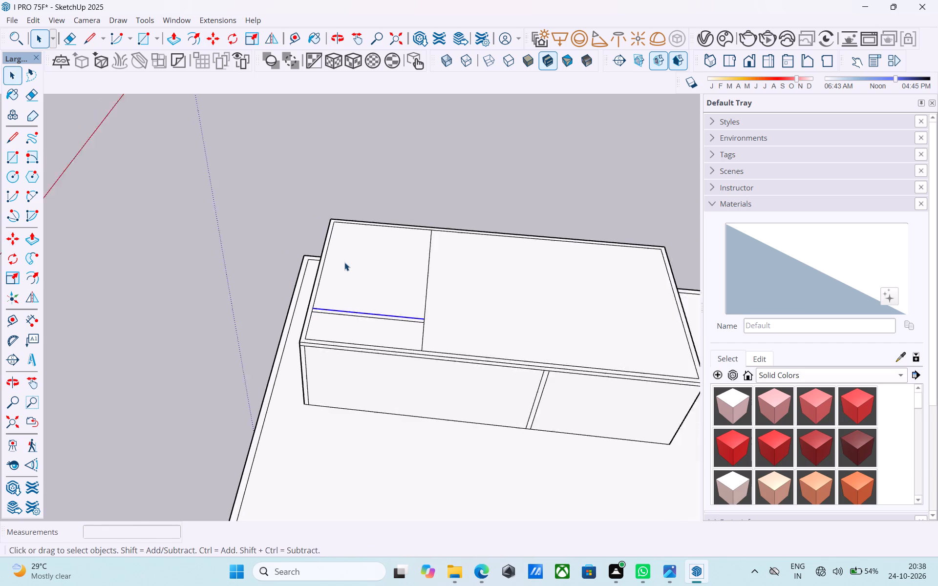
{"action": "scroll", "coordinate": [344, 262], "scroll_direction": "down", "scroll_amount": 3}
{"action": "middle_click_drag", "start_coordinate": [344, 262], "coordinate": [390, 339]}
{"action": "scroll", "coordinate": [402, 322], "scroll_direction": "up", "scroll_amount": 5}
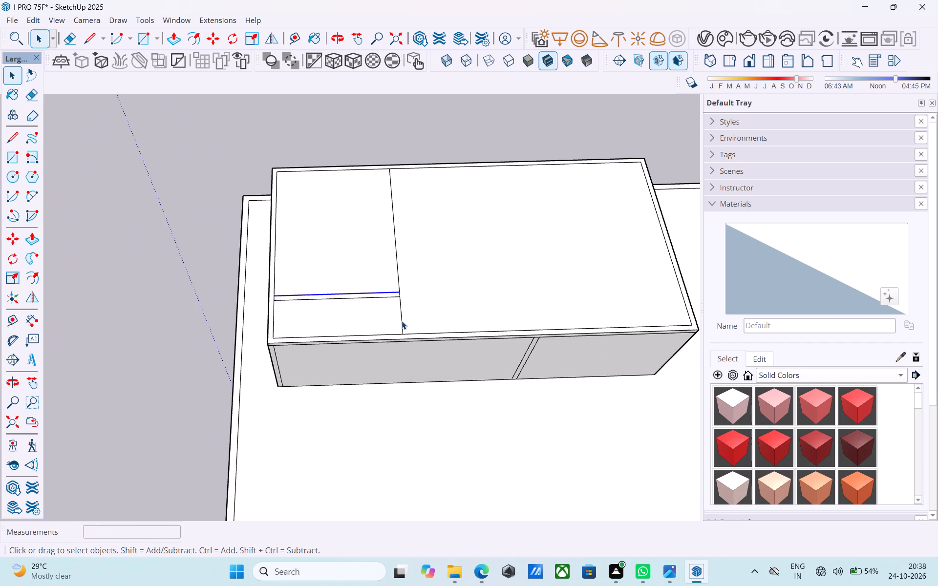
{"action": "scroll", "coordinate": [402, 320], "scroll_direction": "up", "scroll_amount": 5}
{"action": "left_click", "coordinate": [401, 320]}
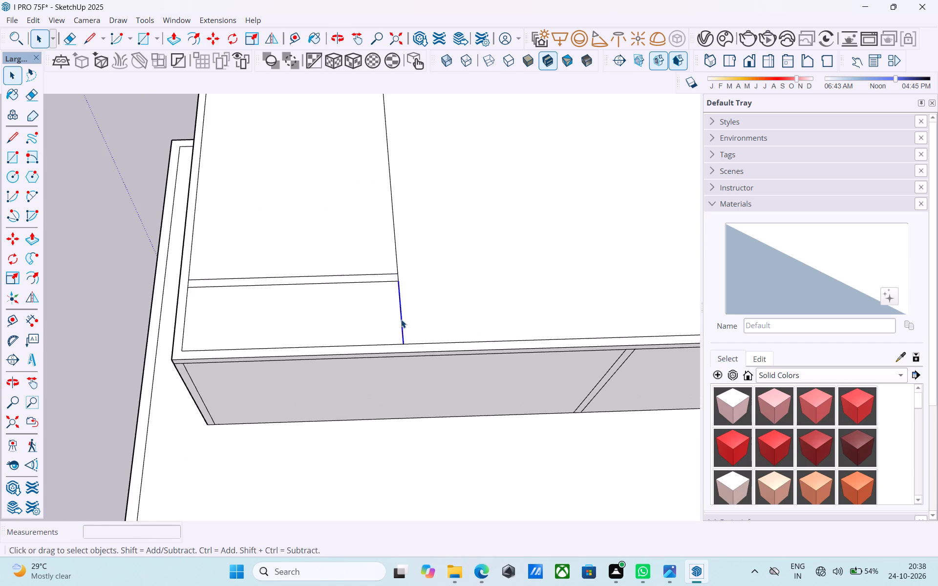
{"action": "key", "text": "m"}
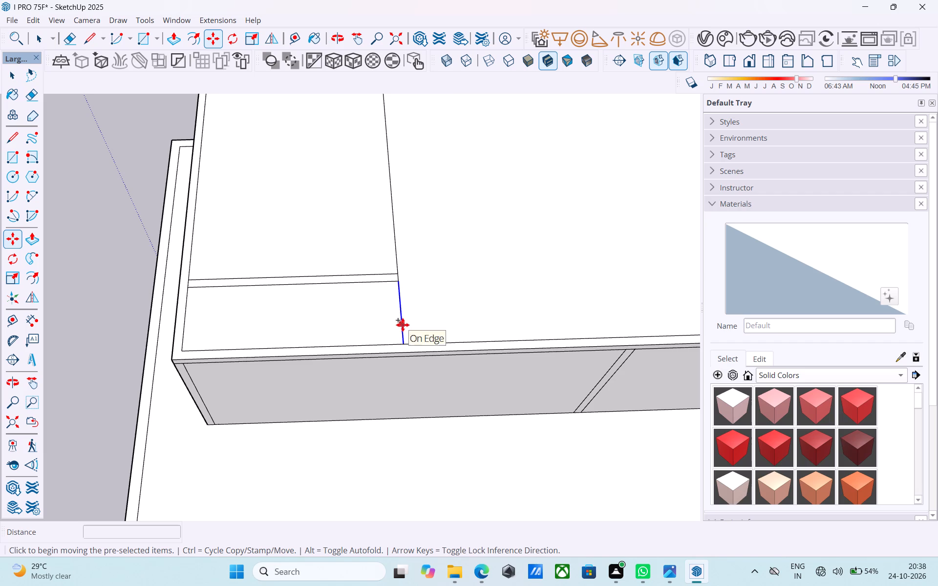
{"action": "left_click", "coordinate": [404, 340]}
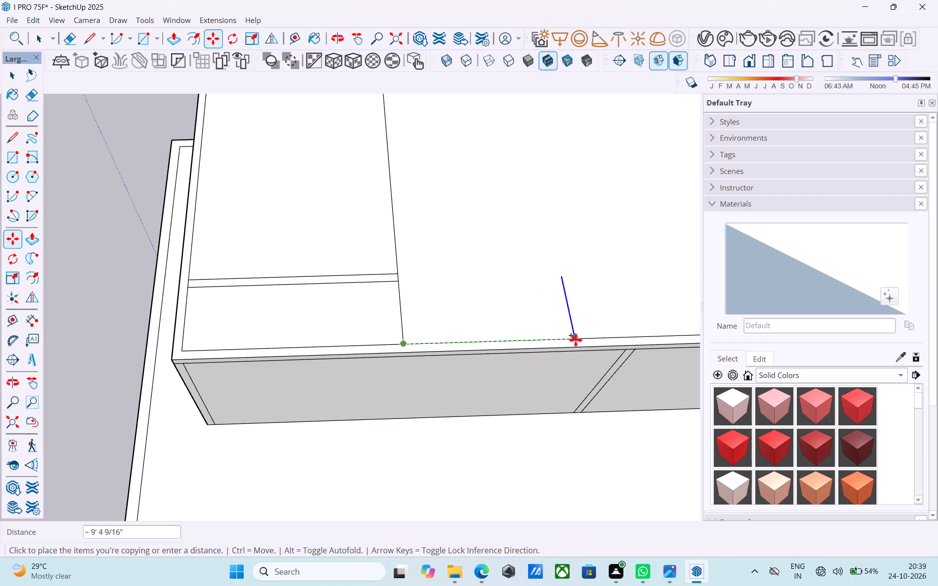
{"action": "type", "text": "6'"}
{"action": "key", "text": "Return"}
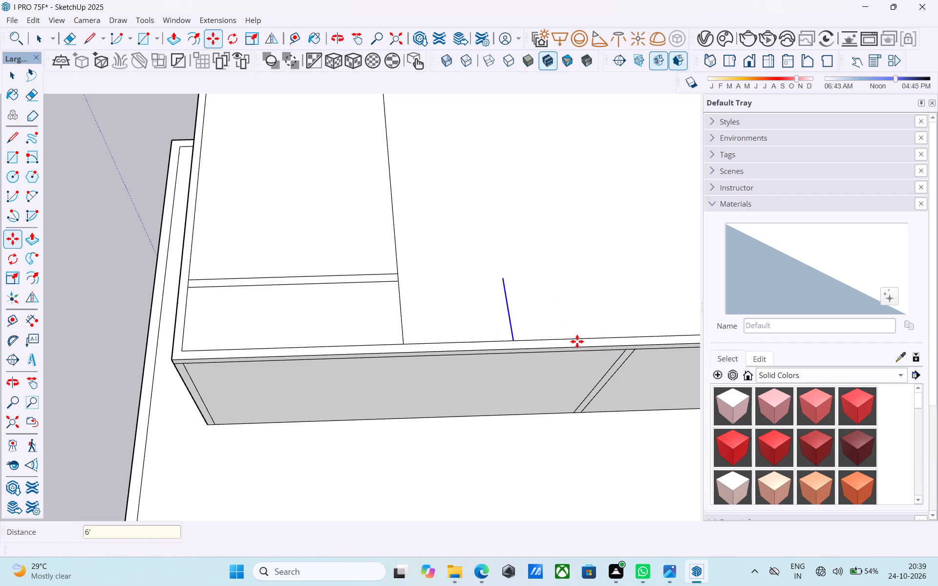
{"action": "type", "text": "8'"}
{"action": "key", "text": "Return"}
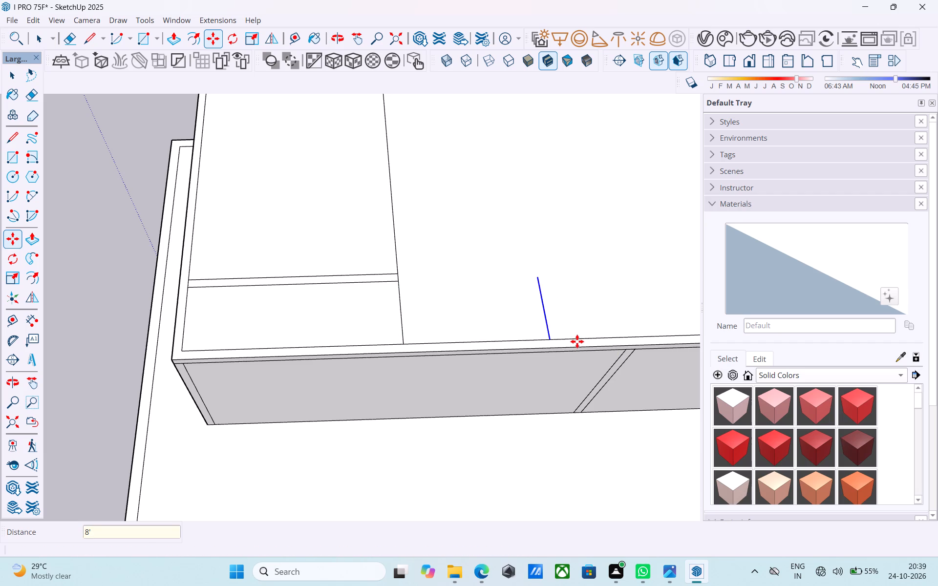
{"action": "scroll", "coordinate": [516, 342], "scroll_direction": "down", "scroll_amount": 10}
{"action": "scroll", "coordinate": [328, 314], "scroll_direction": "down", "scroll_amount": 4}
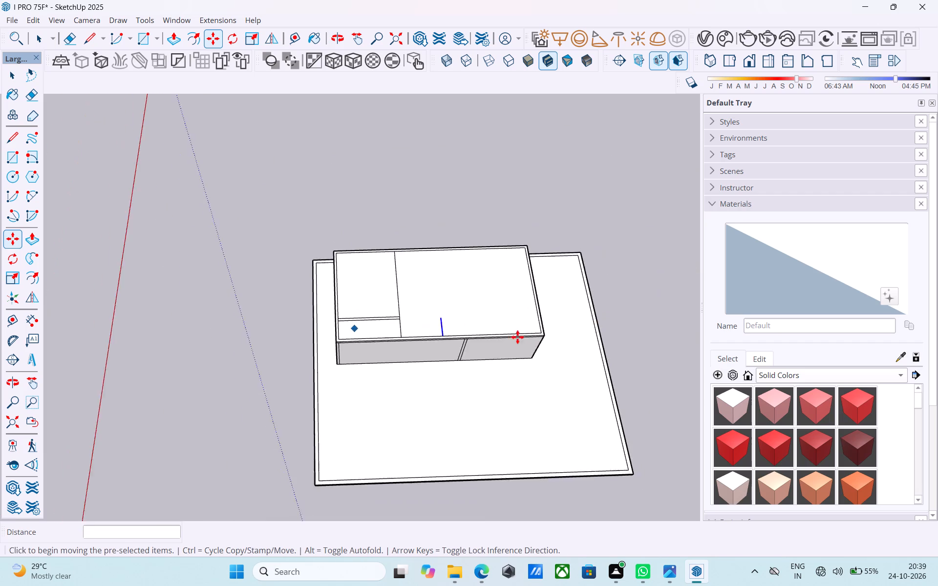
{"action": "scroll", "coordinate": [604, 321], "scroll_direction": "up", "scroll_amount": 4}
{"action": "scroll", "coordinate": [462, 378], "scroll_direction": "up", "scroll_amount": 6}
{"action": "key", "text": "space"}
Copy the free-standing short line near the front roof edge 2' farther along the slab, away from the 12' section.
{"action": "scroll", "coordinate": [460, 373], "scroll_direction": "down", "scroll_amount": 4}
{"action": "middle_click_drag", "start_coordinate": [454, 370], "coordinate": [513, 379], "text": "shift"}
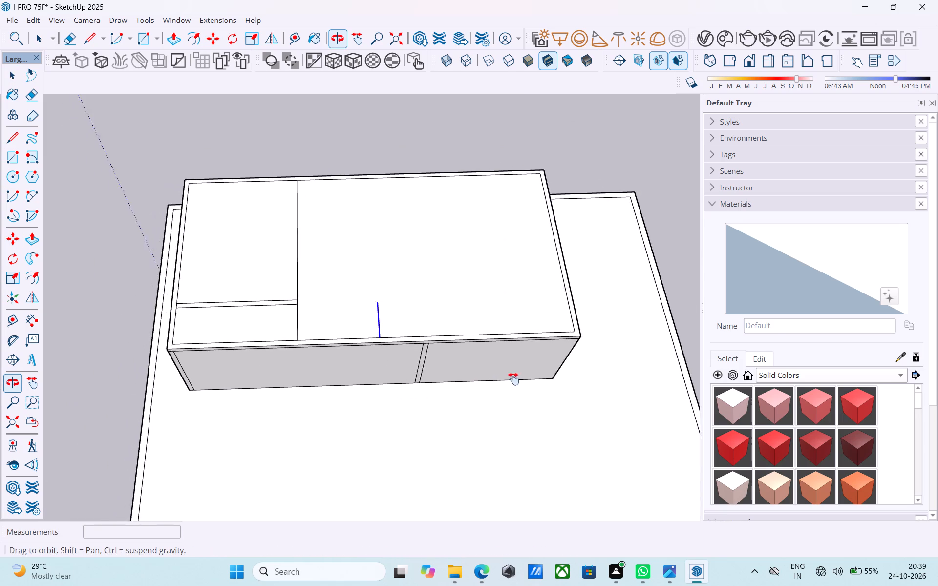
{"action": "middle_click_drag", "start_coordinate": [513, 379], "coordinate": [548, 368], "text": "shift"}
{"action": "scroll", "coordinate": [438, 325], "scroll_direction": "up", "scroll_amount": 4}
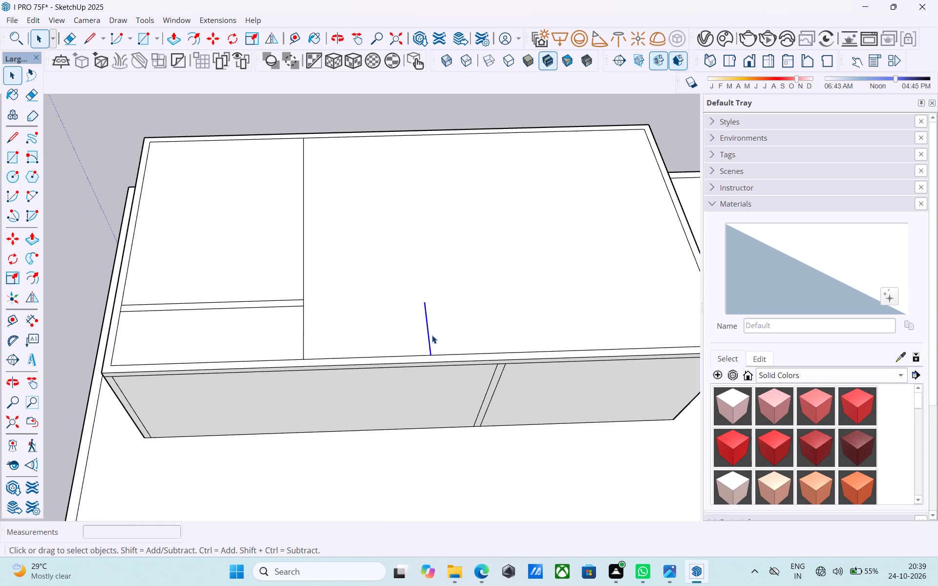
{"action": "key", "text": "m"}
{"action": "left_click", "coordinate": [433, 350]}
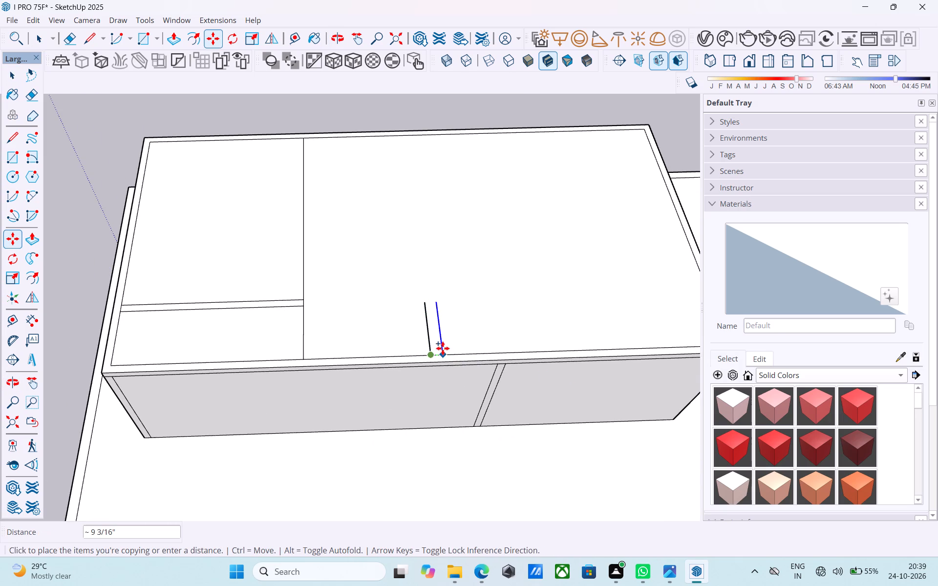
{"action": "key", "text": "2"}
{"action": "key", "text": "apostrophe"}
{"action": "key", "text": "Return"}
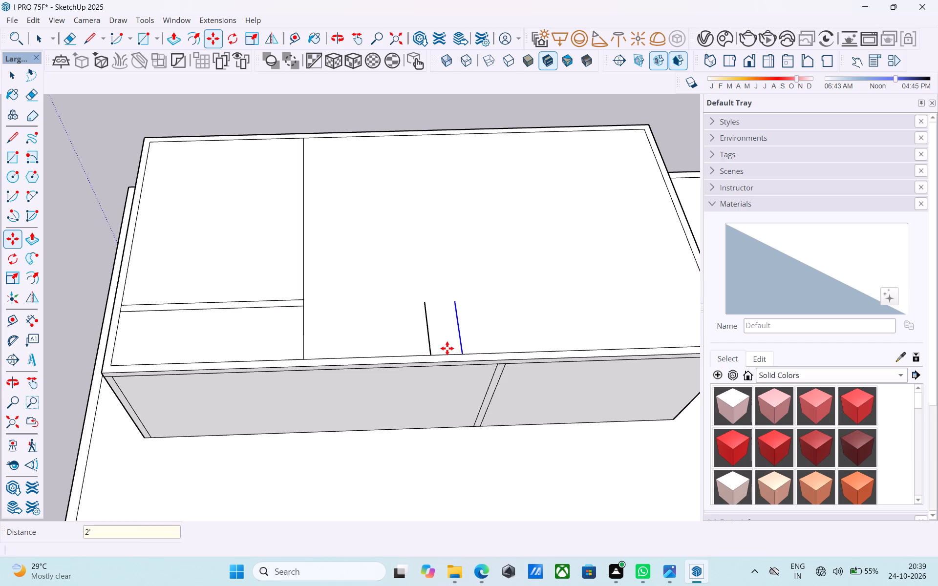
{"action": "key", "text": "space"}
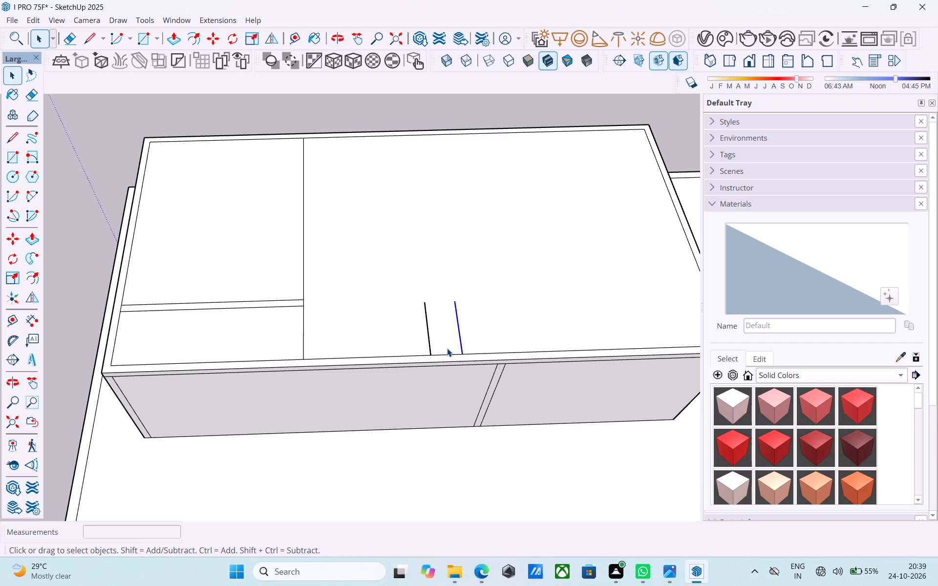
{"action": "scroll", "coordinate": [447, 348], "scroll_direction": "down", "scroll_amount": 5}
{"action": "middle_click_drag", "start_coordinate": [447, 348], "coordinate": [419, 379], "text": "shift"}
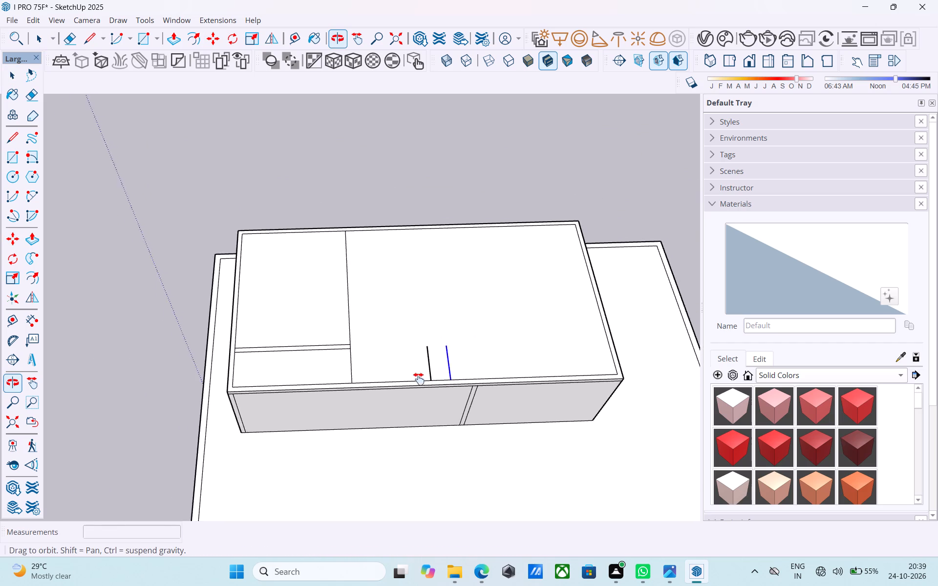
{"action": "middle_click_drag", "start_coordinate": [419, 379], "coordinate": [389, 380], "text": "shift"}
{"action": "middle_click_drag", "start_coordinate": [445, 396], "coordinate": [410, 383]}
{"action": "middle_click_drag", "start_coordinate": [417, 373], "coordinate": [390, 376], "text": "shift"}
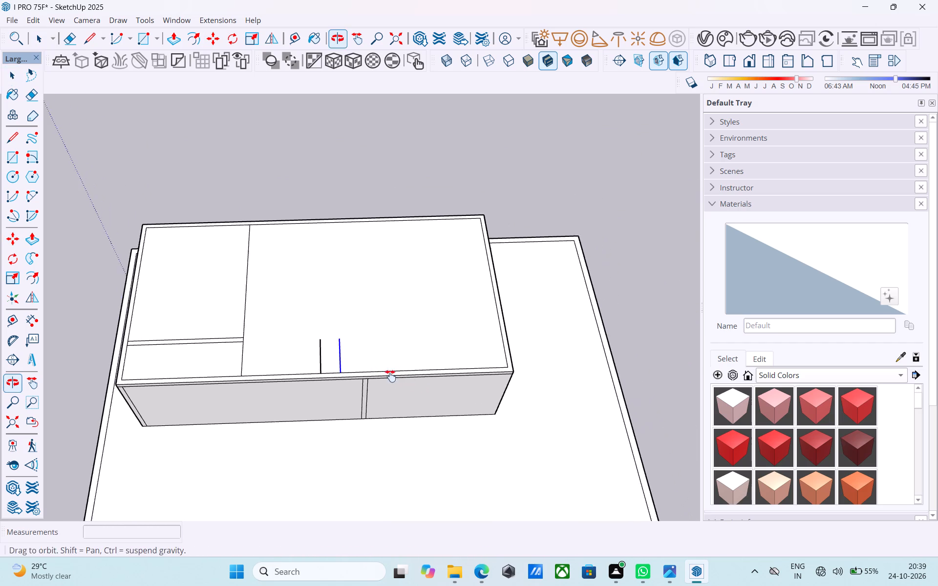
Copy the inner outline edge at the far end of the larger roof section 14' inward, toward the 12' section.
{"action": "middle_click_drag", "start_coordinate": [390, 376], "coordinate": [391, 377], "text": "shift"}
{"action": "middle_click_drag", "start_coordinate": [474, 374], "coordinate": [433, 387]}
{"action": "scroll", "coordinate": [457, 378], "scroll_direction": "up", "scroll_amount": 5}
{"action": "scroll", "coordinate": [456, 374], "scroll_direction": "down", "scroll_amount": 3}
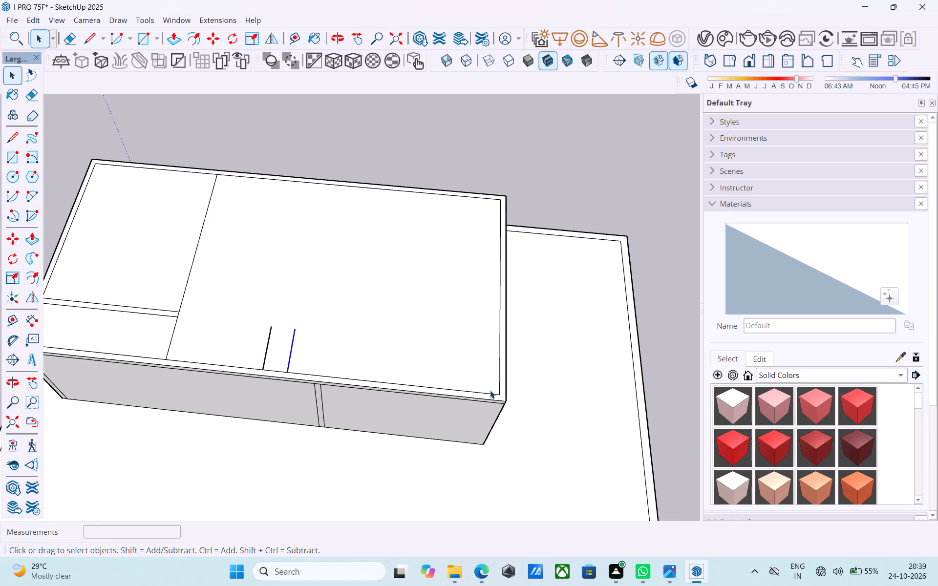
{"action": "left_click", "coordinate": [501, 389]}
{"action": "key", "text": "m"}
{"action": "scroll", "coordinate": [491, 392], "scroll_direction": "up", "scroll_amount": 5}
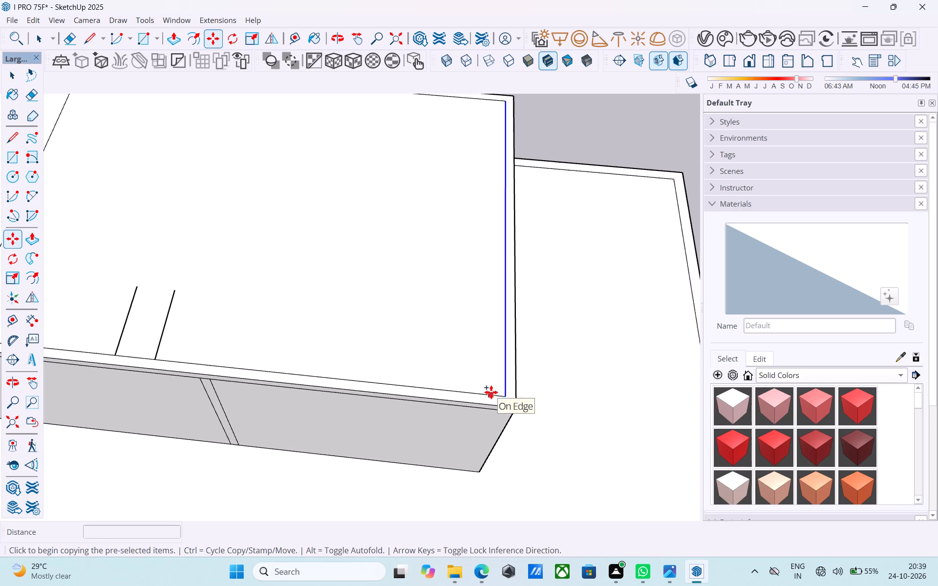
{"action": "left_click", "coordinate": [509, 396]}
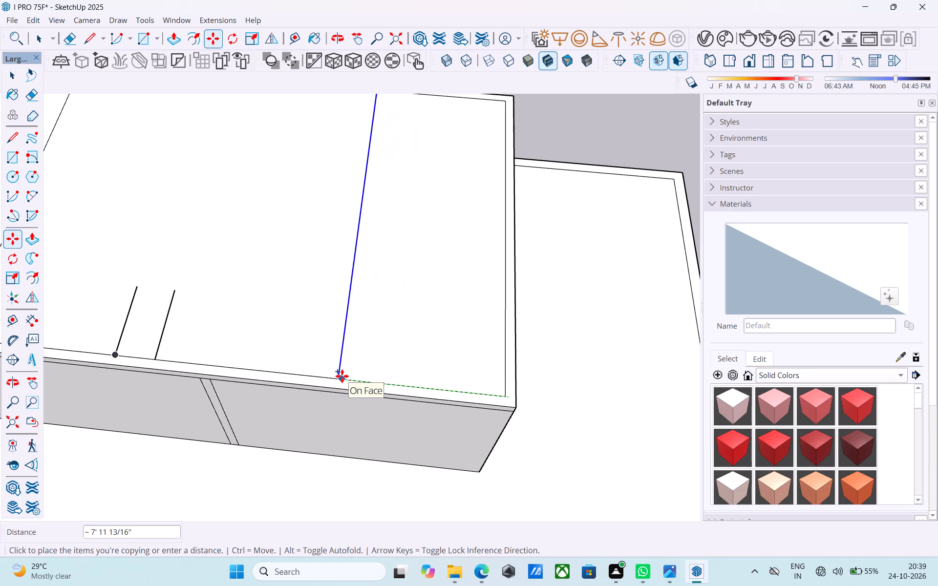
{"action": "type", "text": "14'"}
{"action": "key", "text": "Return"}
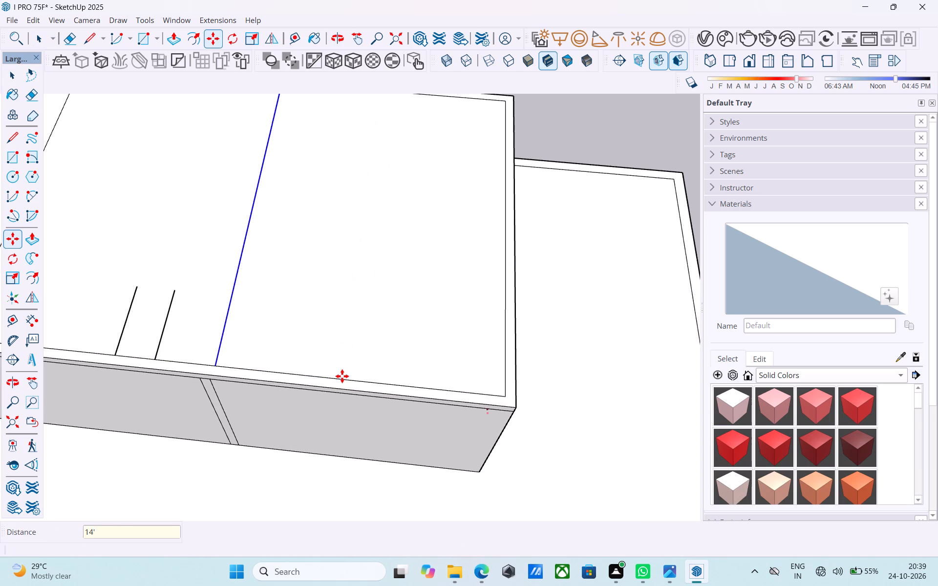
Copy the rear segment of the 12' section's dividing line 2' into the larger roof section.
{"action": "scroll", "coordinate": [342, 376], "scroll_direction": "down", "scroll_amount": 2}
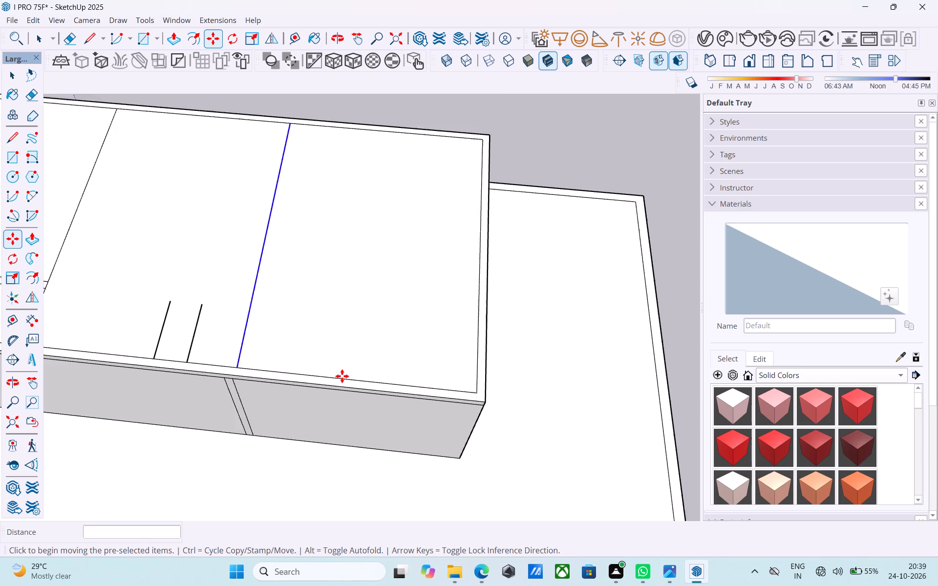
{"action": "scroll", "coordinate": [342, 376], "scroll_direction": "down", "scroll_amount": 3}
{"action": "middle_click_drag", "start_coordinate": [326, 377], "coordinate": [649, 398], "text": "shift"}
{"action": "scroll", "coordinate": [352, 301], "scroll_direction": "up", "scroll_amount": 5}
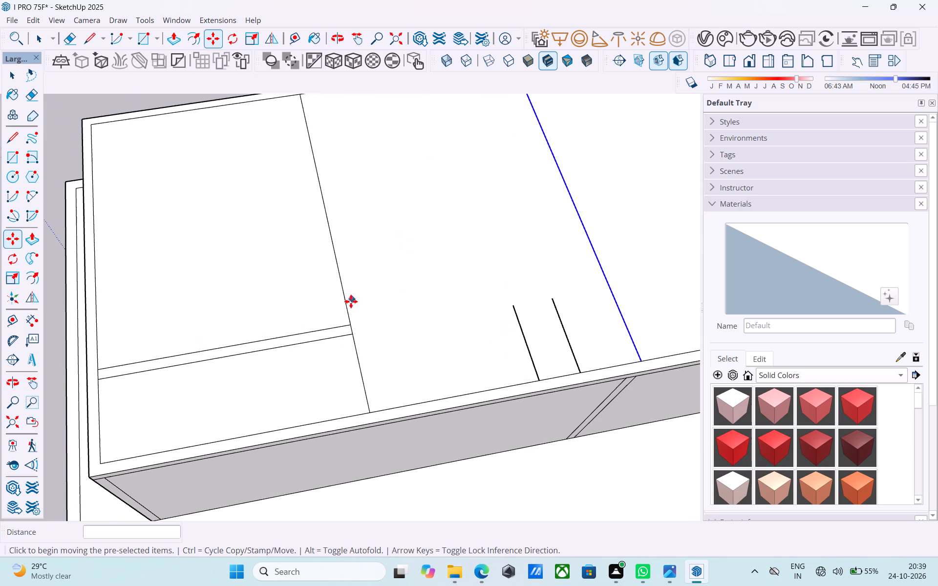
{"action": "key", "text": "space"}
{"action": "left_click", "coordinate": [349, 307]}
{"action": "left_click", "coordinate": [344, 309]}
{"action": "left_click", "coordinate": [347, 312]}
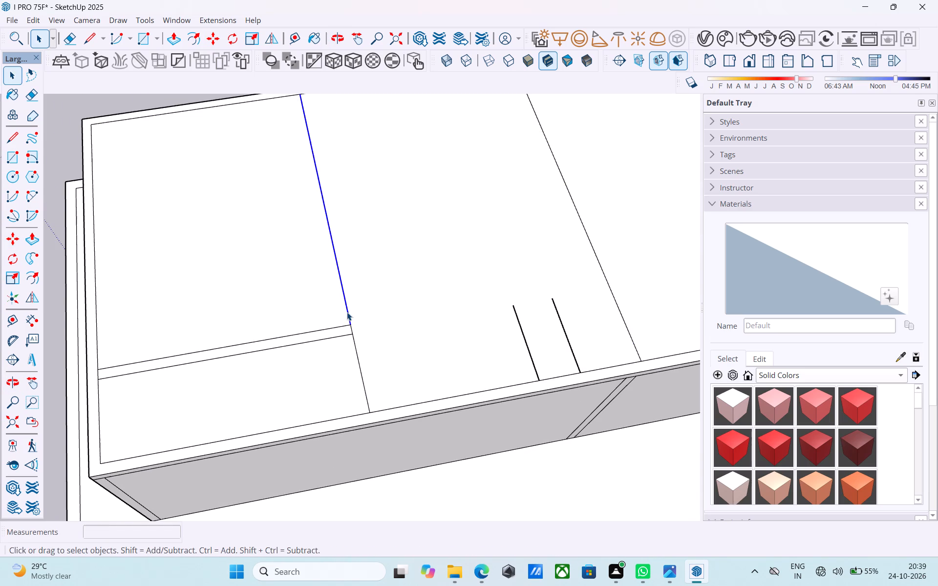
{"action": "key", "text": "m"}
{"action": "left_click", "coordinate": [351, 319]}
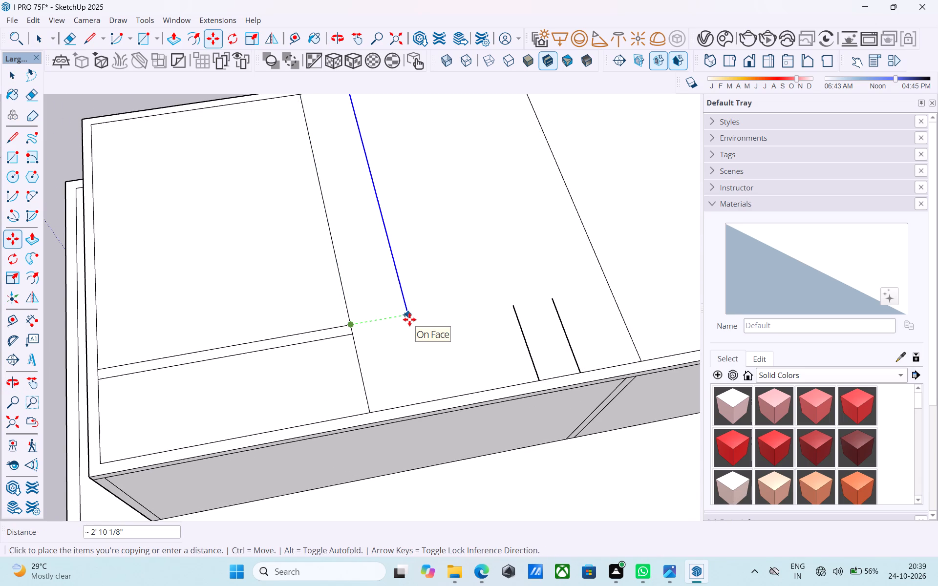
{"action": "type", "text": "2'"}
{"action": "key", "text": "Return"}
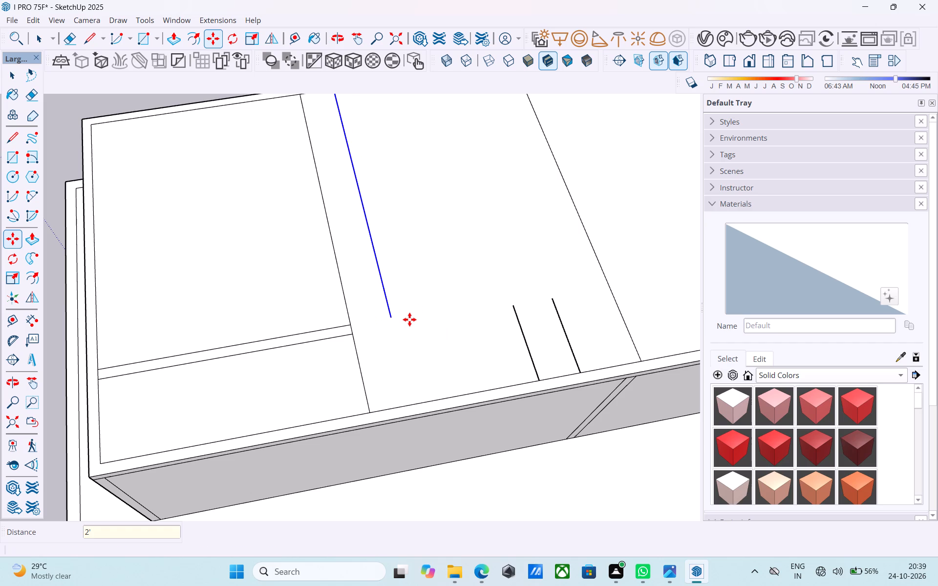
Draw a line joining the front end of the copied dividing line to the rear cross line at the old divider.
{"action": "key", "text": "l"}
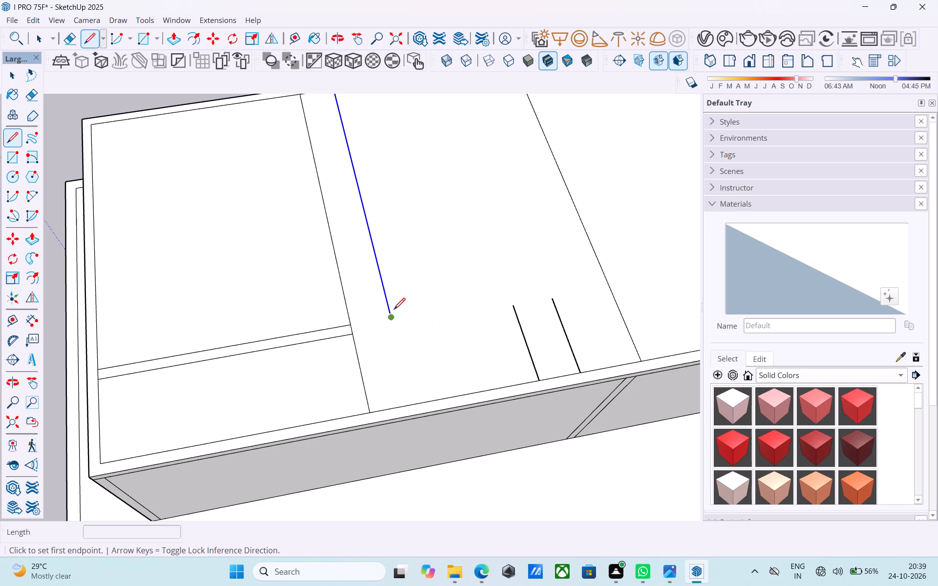
{"action": "left_click", "coordinate": [392, 313]}
{"action": "left_click", "coordinate": [354, 320]}
{"action": "key", "text": "space"}
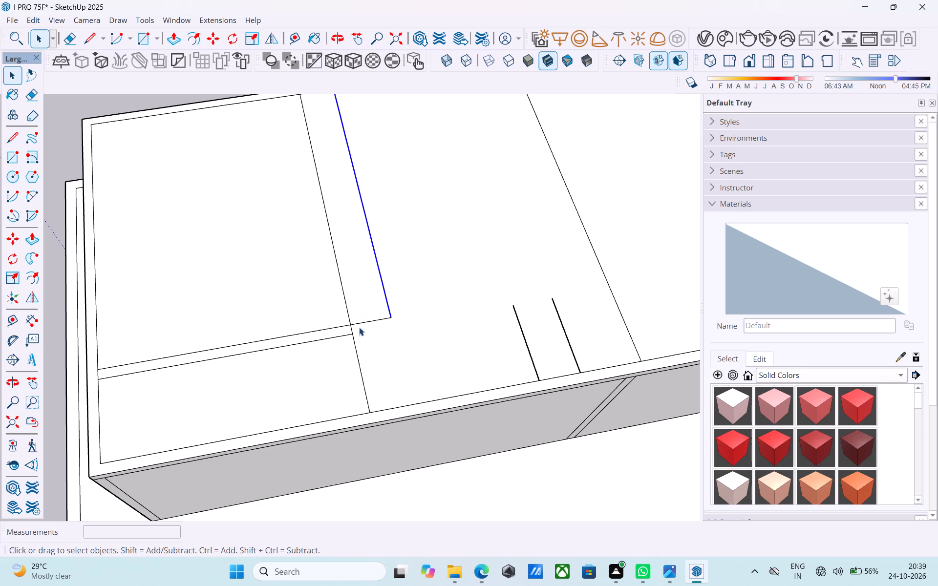
Erase the front segment of the old 12' dividing line.
{"action": "key", "text": "e"}
{"action": "left_click_drag", "start_coordinate": [365, 365], "coordinate": [354, 363]}
{"action": "key", "text": "space"}
Draw a line continuing the new dividing line from its corner to the front inner outline edge.
{"action": "key", "text": "l"}
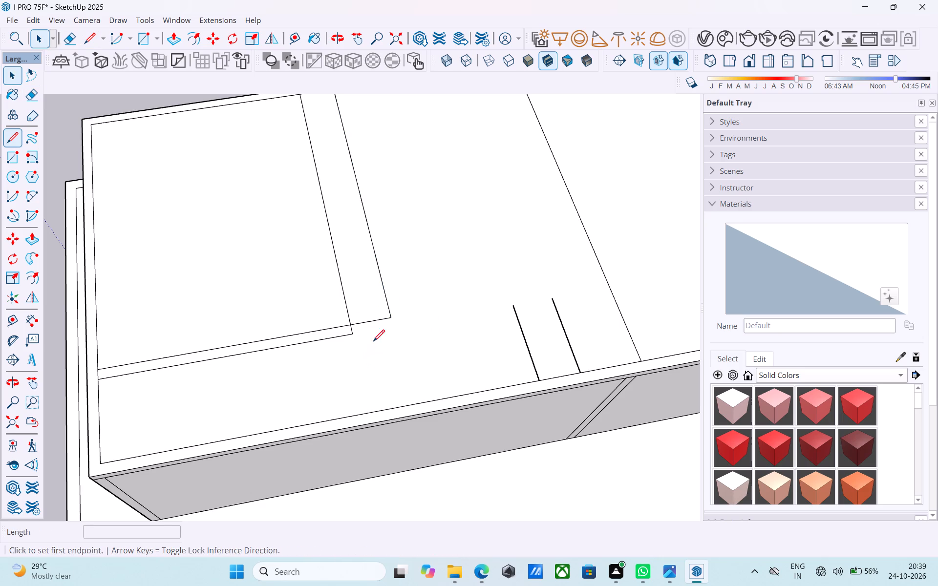
{"action": "left_click", "coordinate": [389, 317]}
{"action": "left_click", "coordinate": [414, 405]}
{"action": "key", "text": "space"}
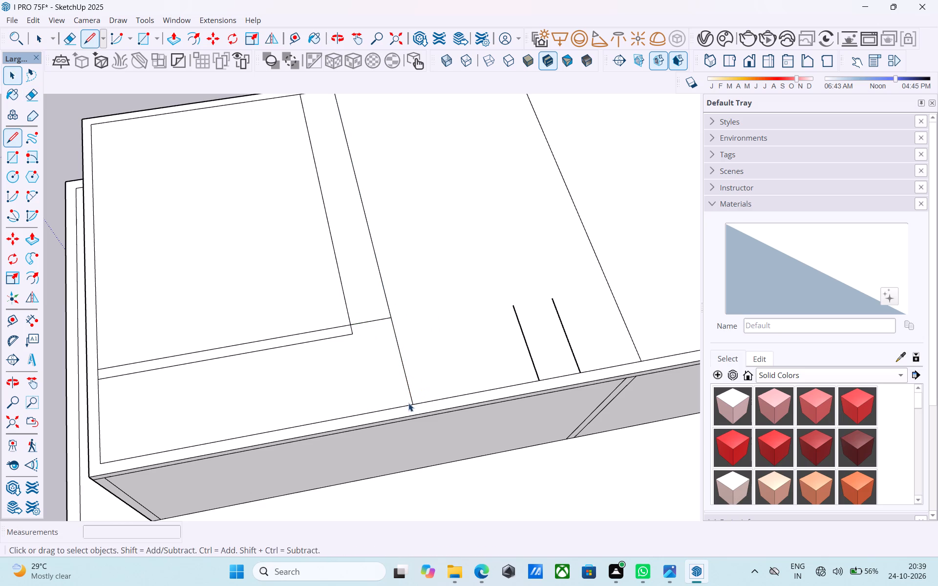
Erase the rest of the old dividing line and the front one of the two parallel cross lines.
{"action": "key", "text": "e"}
{"action": "scroll", "coordinate": [342, 314], "scroll_direction": "up", "scroll_amount": 12}
{"action": "left_click_drag", "start_coordinate": [362, 350], "coordinate": [356, 352]}
{"action": "left_click_drag", "start_coordinate": [360, 364], "coordinate": [363, 389]}
{"action": "scroll", "coordinate": [377, 391], "scroll_direction": "down", "scroll_amount": 20}
{"action": "scroll", "coordinate": [377, 391], "scroll_direction": "down", "scroll_amount": 3}
{"action": "middle_click_drag", "start_coordinate": [501, 360], "coordinate": [497, 357]}
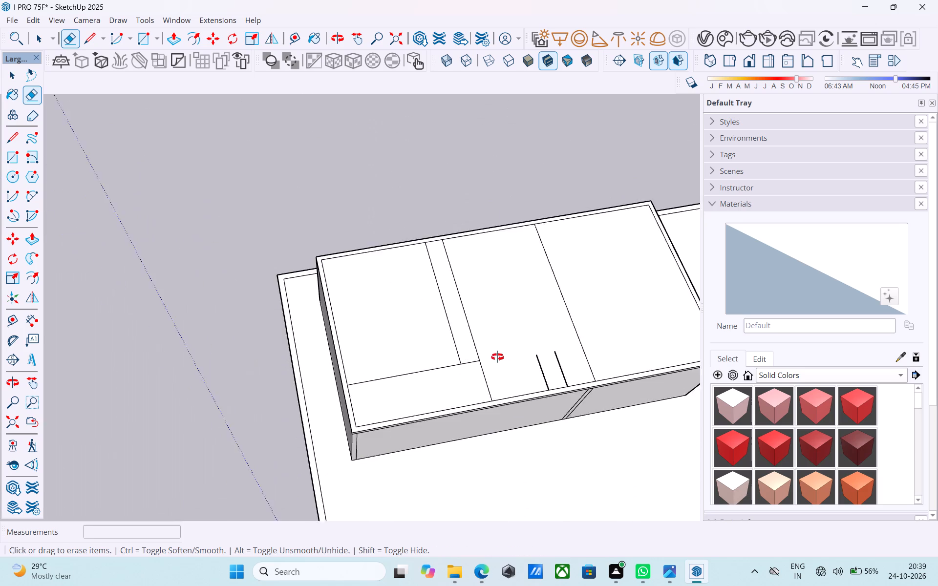
{"action": "middle_click_drag", "start_coordinate": [497, 357], "coordinate": [487, 329]}
{"action": "scroll", "coordinate": [464, 324], "scroll_direction": "up", "scroll_amount": 5}
{"action": "left_click_drag", "start_coordinate": [443, 322], "coordinate": [437, 319]}
{"action": "scroll", "coordinate": [353, 348], "scroll_direction": "down", "scroll_amount": 12}
{"action": "middle_click_drag", "start_coordinate": [423, 344], "coordinate": [412, 304]}
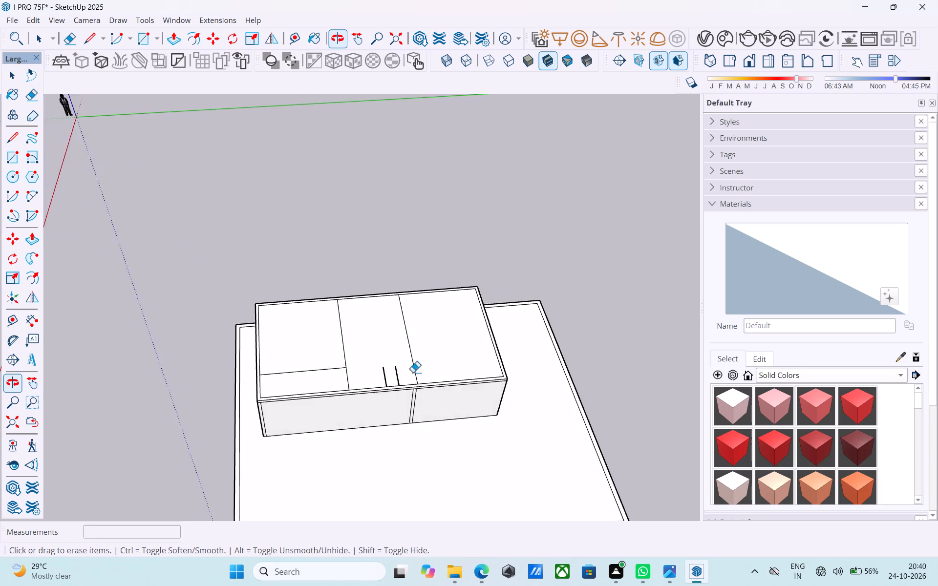
{"action": "scroll", "coordinate": [413, 373], "scroll_direction": "up", "scroll_amount": 11}
{"action": "key", "text": "space"}
Examine the layout lines on the roof slab and the front wall below from several angles.
{"action": "scroll", "coordinate": [391, 377], "scroll_direction": "down", "scroll_amount": 5}
{"action": "middle_click_drag", "start_coordinate": [390, 374], "coordinate": [390, 435]}
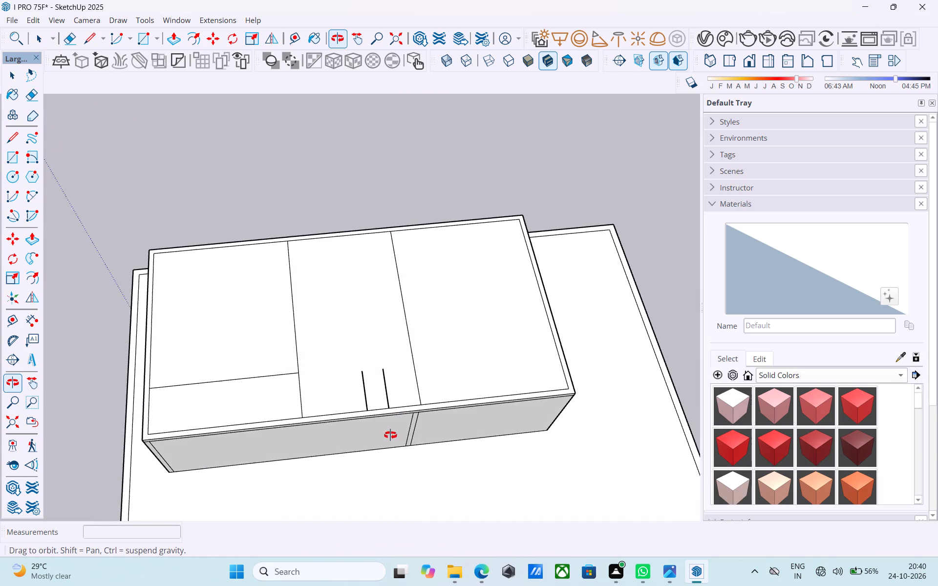
{"action": "middle_click_drag", "start_coordinate": [390, 435], "coordinate": [383, 425]}
{"action": "scroll", "coordinate": [382, 408], "scroll_direction": "up", "scroll_amount": 6}
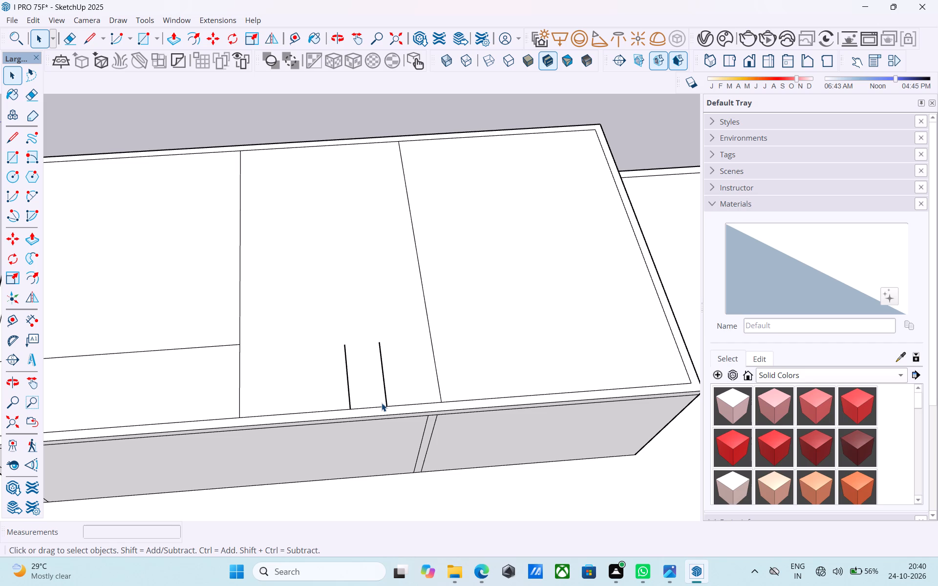
{"action": "scroll", "coordinate": [382, 403], "scroll_direction": "down", "scroll_amount": 6}
{"action": "middle_click_drag", "start_coordinate": [382, 412], "coordinate": [410, 351]}
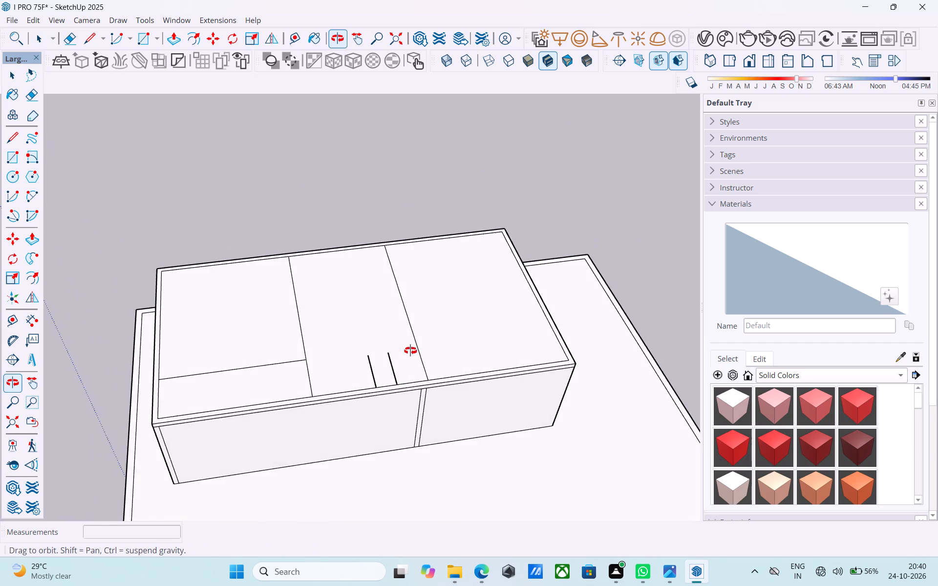
{"action": "middle_click_drag", "start_coordinate": [410, 351], "coordinate": [584, 373]}
{"action": "middle_click_drag", "start_coordinate": [548, 349], "coordinate": [446, 326]}
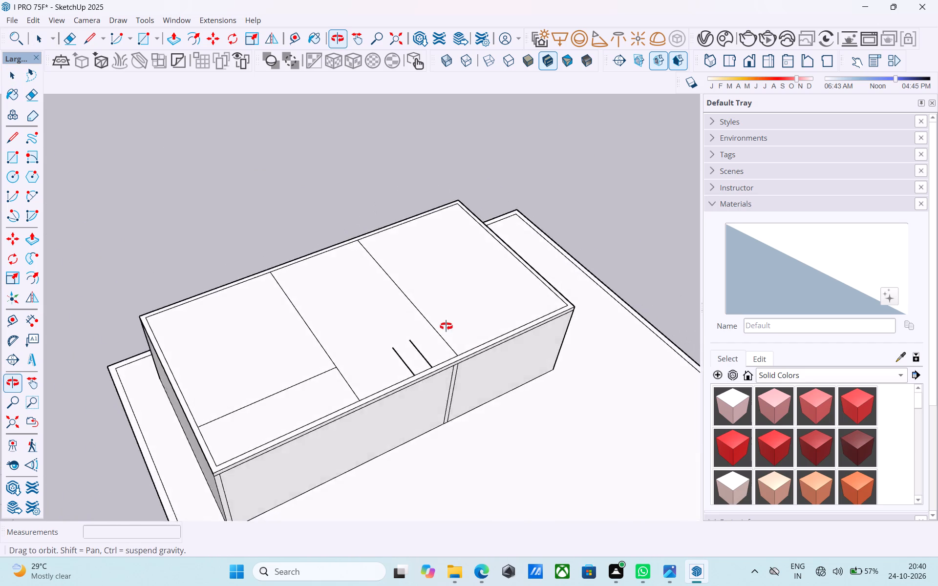
{"action": "middle_click_drag", "start_coordinate": [446, 326], "coordinate": [242, 314]}
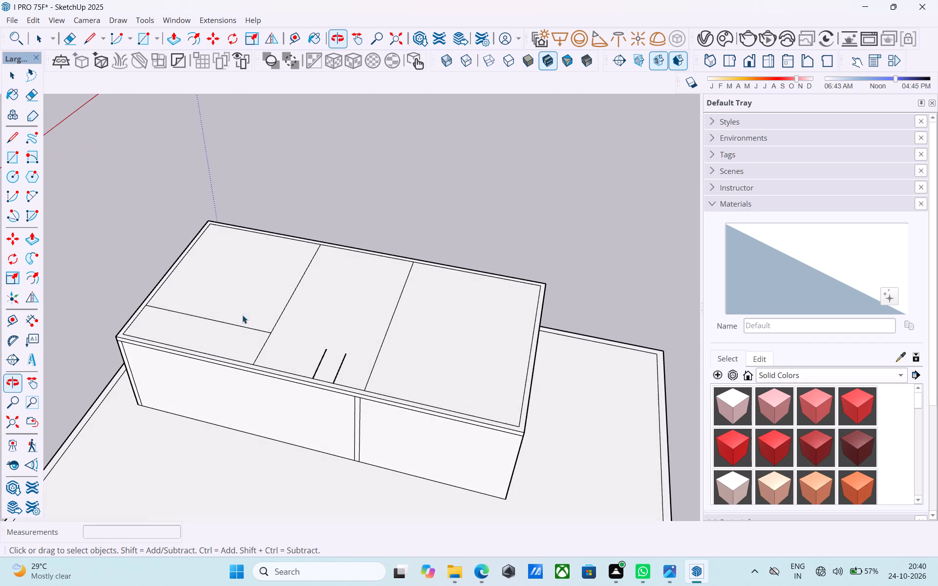
{"action": "middle_click_drag", "start_coordinate": [370, 419], "coordinate": [476, 384]}
{"action": "scroll", "coordinate": [417, 375], "scroll_direction": "up", "scroll_amount": 6}
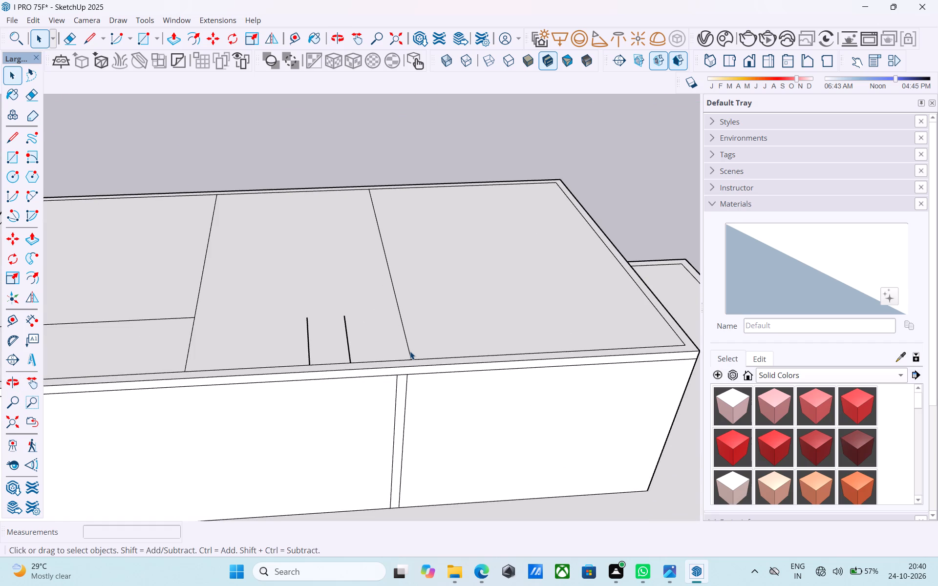
{"action": "scroll", "coordinate": [410, 351], "scroll_direction": "down", "scroll_amount": 6}
{"action": "middle_click_drag", "start_coordinate": [410, 352], "coordinate": [413, 430]}
{"action": "scroll", "coordinate": [395, 363], "scroll_direction": "up", "scroll_amount": 8}
{"action": "scroll", "coordinate": [373, 359], "scroll_direction": "down", "scroll_amount": 7}
{"action": "middle_click_drag", "start_coordinate": [400, 367], "coordinate": [372, 331]}
{"action": "middle_click_drag", "start_coordinate": [384, 357], "coordinate": [307, 312]}
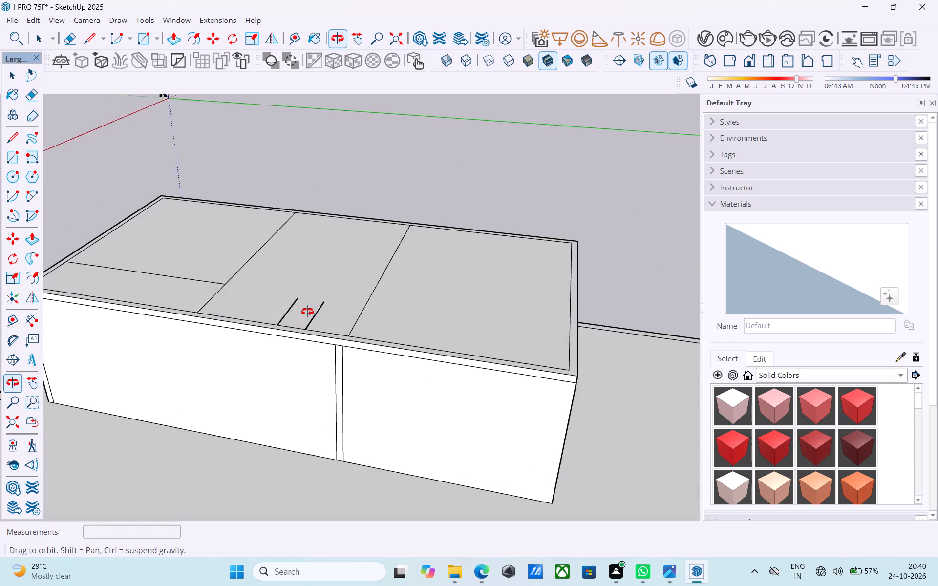
{"action": "middle_click_drag", "start_coordinate": [307, 312], "coordinate": [307, 316]}
{"action": "scroll", "coordinate": [397, 341], "scroll_direction": "down", "scroll_amount": 2}
{"action": "middle_click_drag", "start_coordinate": [399, 343], "coordinate": [434, 355]}
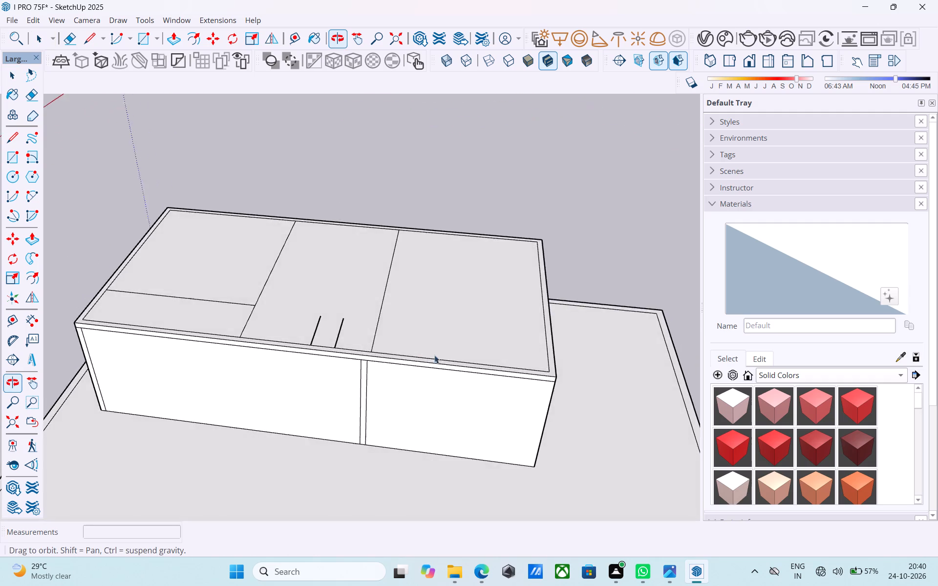
{"action": "middle_click_drag", "start_coordinate": [434, 355], "coordinate": [432, 354]}
Copy the 14' line 6" toward the free-standing short lines to mark a wall thickness.
{"action": "scroll", "coordinate": [400, 356], "scroll_direction": "up", "scroll_amount": 5}
{"action": "left_click", "coordinate": [360, 346]}
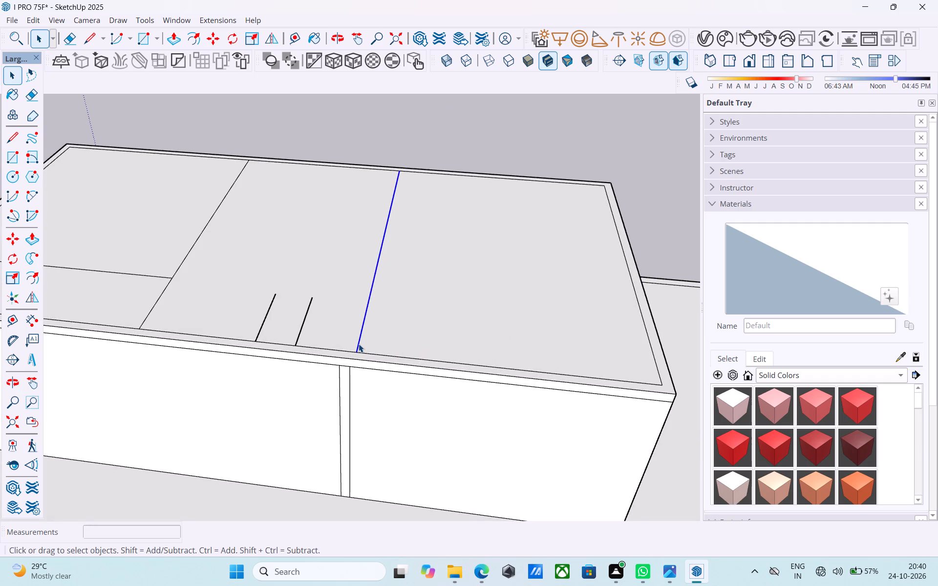
{"action": "key", "text": "m"}
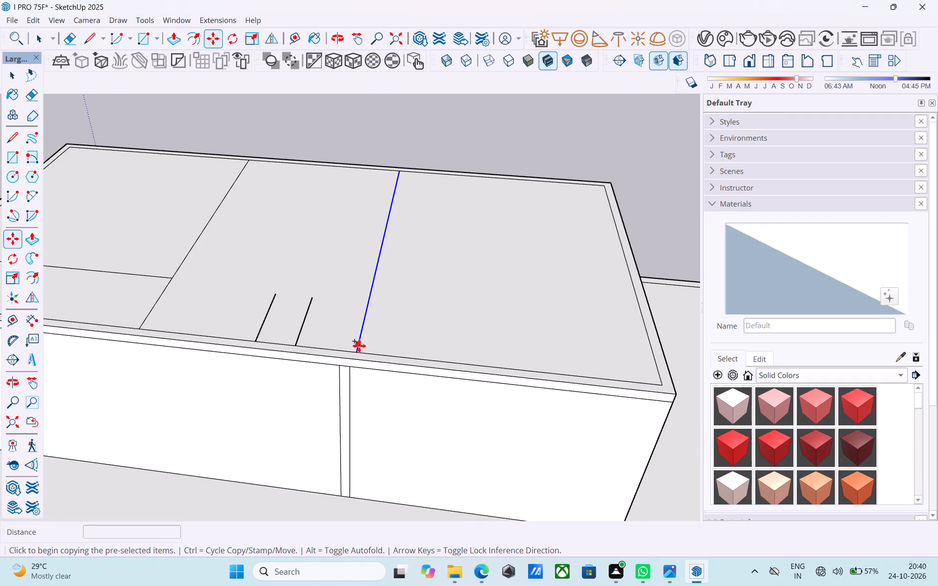
{"action": "left_click", "coordinate": [360, 351]}
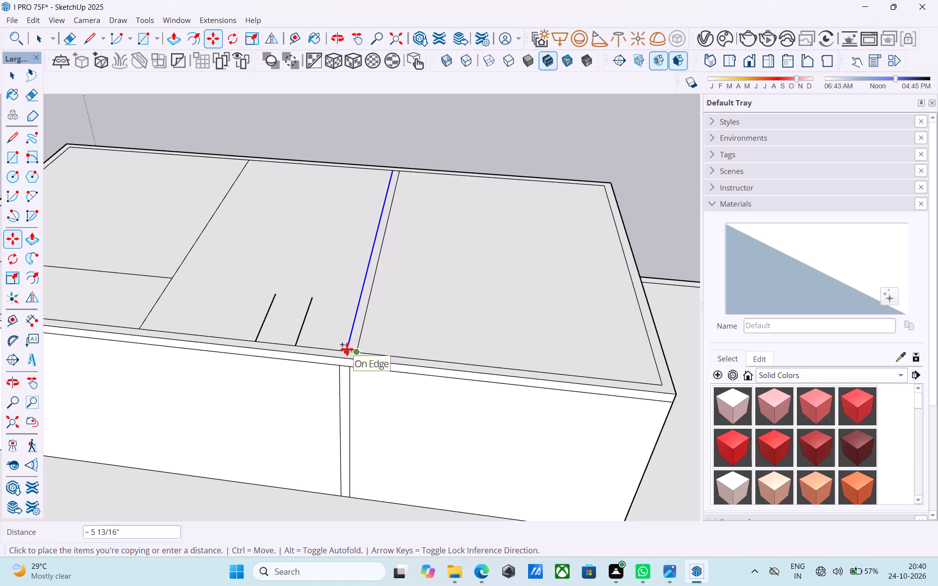
{"action": "type", "text": "6\""}
{"action": "key", "text": "Return"}
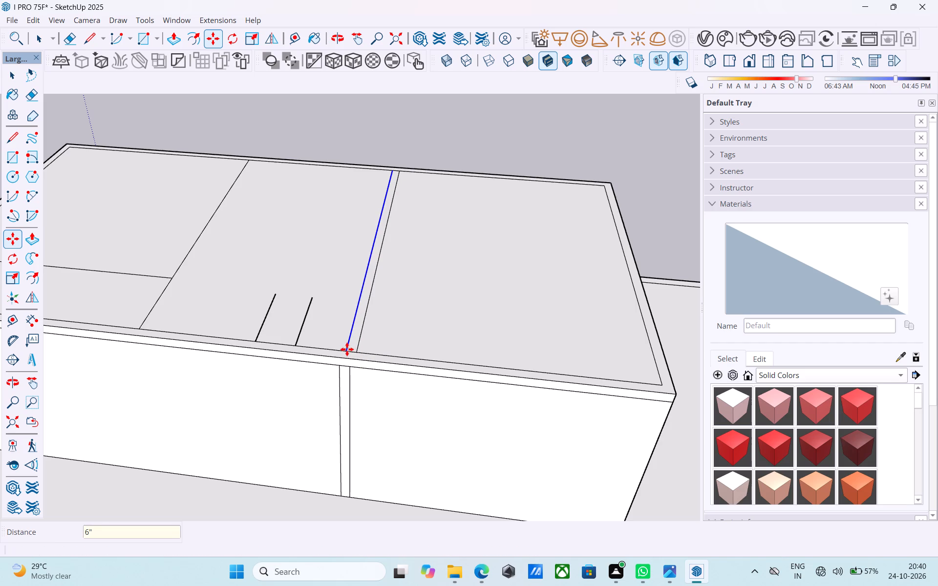
{"action": "key", "text": "space"}
Draw two 6" vertical lines extending both edges of the front wall's partition strip up to the slab's top edge.
{"action": "scroll", "coordinate": [366, 343], "scroll_direction": "down", "scroll_amount": 8}
{"action": "scroll", "coordinate": [454, 294], "scroll_direction": "down", "scroll_amount": 4}
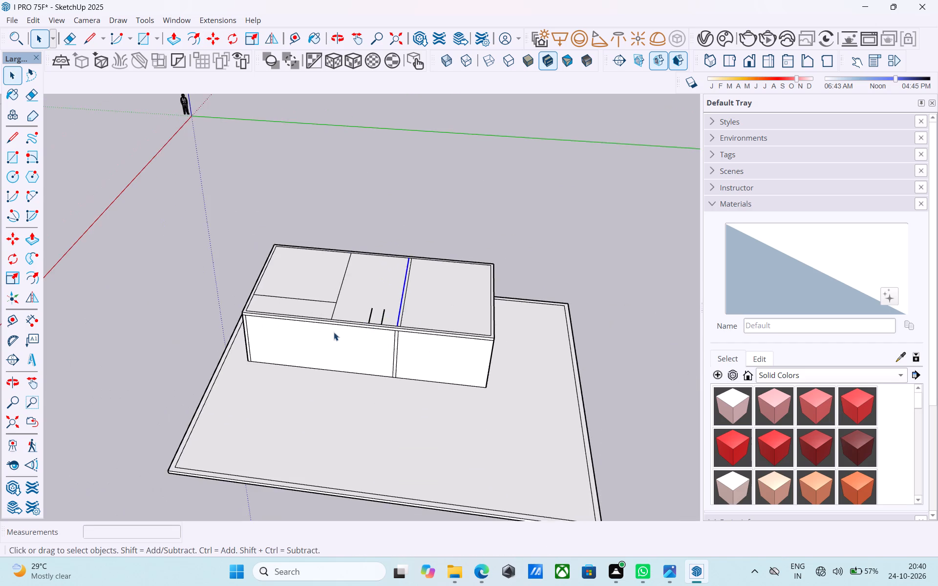
{"action": "middle_click_drag", "start_coordinate": [333, 332], "coordinate": [340, 275]}
{"action": "scroll", "coordinate": [361, 308], "scroll_direction": "up", "scroll_amount": 5}
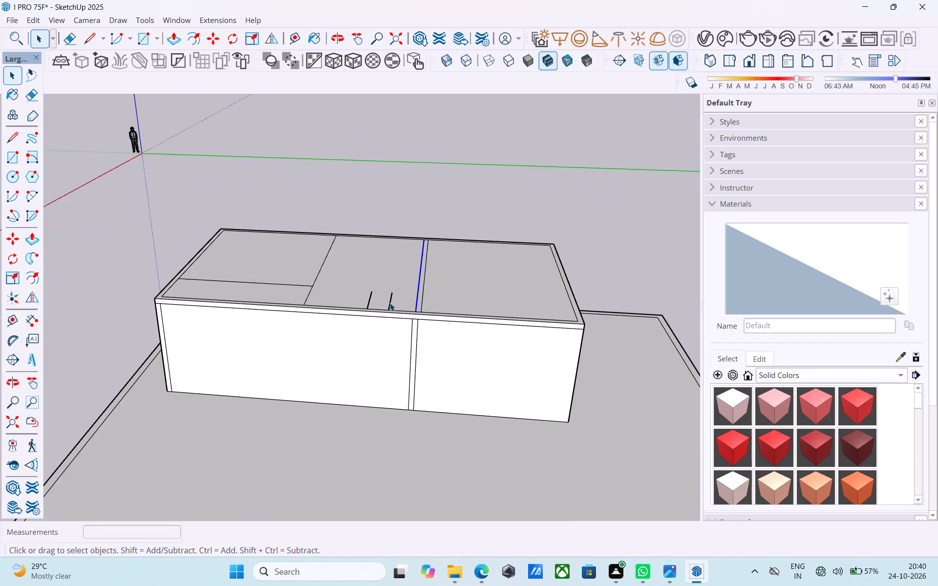
{"action": "key", "text": "space"}
{"action": "middle_click_drag", "start_coordinate": [387, 301], "coordinate": [389, 337]}
{"action": "scroll", "coordinate": [388, 330], "scroll_direction": "up", "scroll_amount": 6}
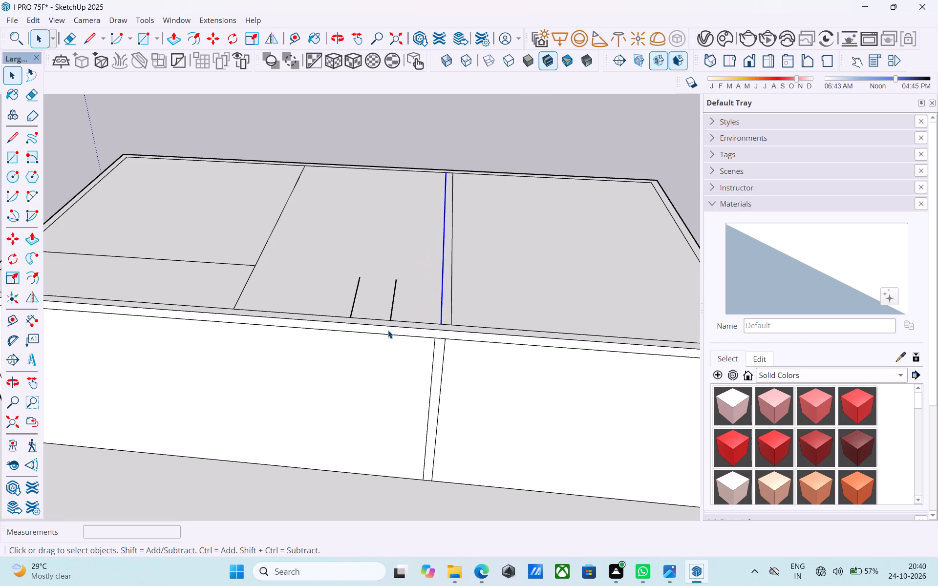
{"action": "middle_click_drag", "start_coordinate": [407, 322], "coordinate": [404, 288]}
{"action": "scroll", "coordinate": [433, 321], "scroll_direction": "up", "scroll_amount": 9}
{"action": "middle_click_drag", "start_coordinate": [433, 314], "coordinate": [434, 253]}
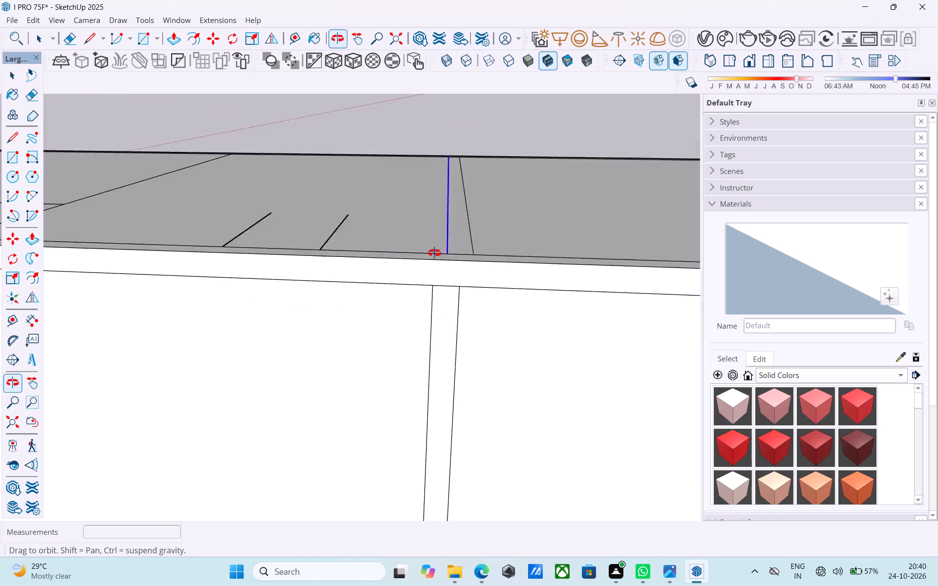
{"action": "middle_click_drag", "start_coordinate": [434, 253], "coordinate": [431, 233]}
{"action": "key", "text": "l"}
{"action": "scroll", "coordinate": [446, 289], "scroll_direction": "up", "scroll_amount": 8}
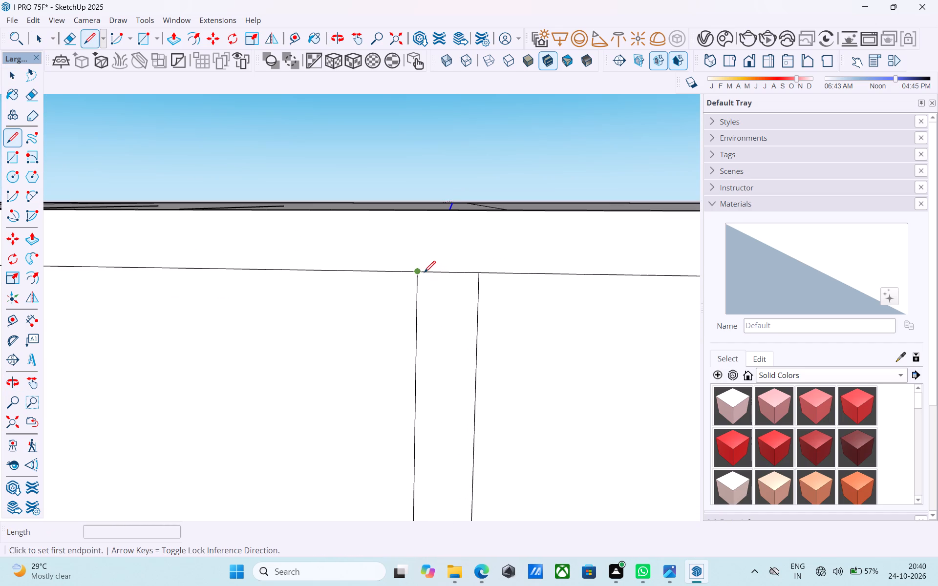
{"action": "left_click", "coordinate": [424, 273]}
{"action": "middle_click_drag", "start_coordinate": [418, 243], "coordinate": [420, 370]}
{"action": "scroll", "coordinate": [420, 369], "scroll_direction": "up", "scroll_amount": 1}
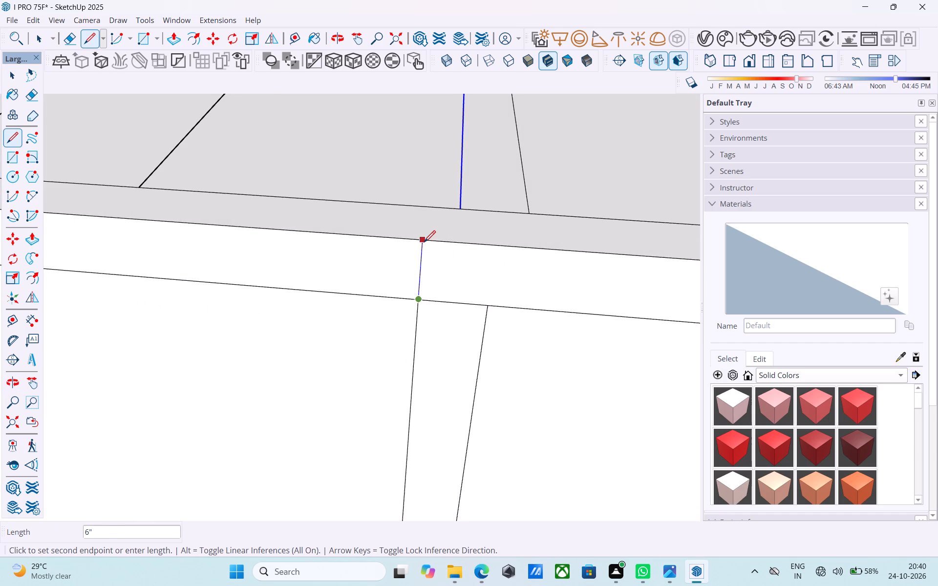
{"action": "left_click", "coordinate": [424, 243]}
{"action": "left_click", "coordinate": [491, 306]}
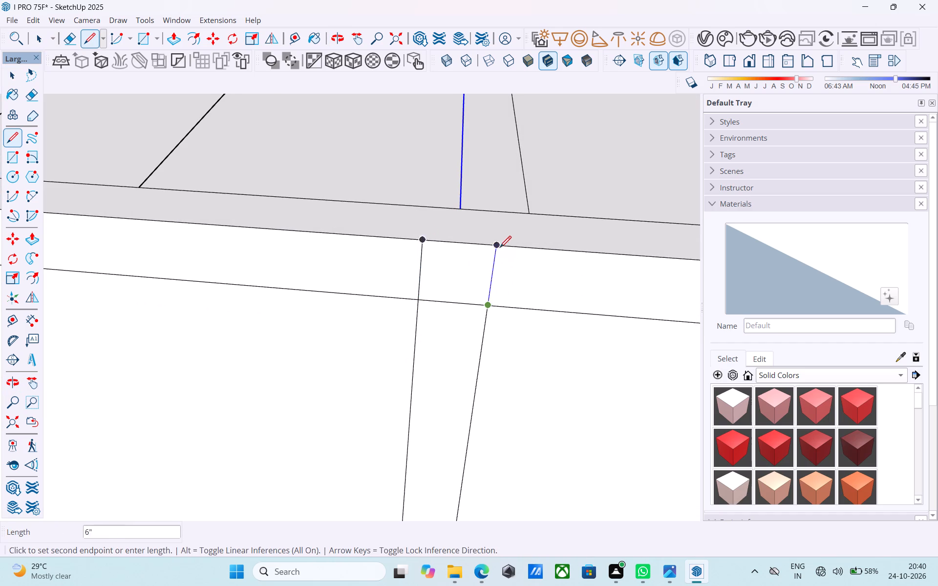
{"action": "left_click", "coordinate": [500, 248]}
{"action": "key", "text": "space"}
{"action": "scroll", "coordinate": [471, 245], "scroll_direction": "down", "scroll_amount": 4}
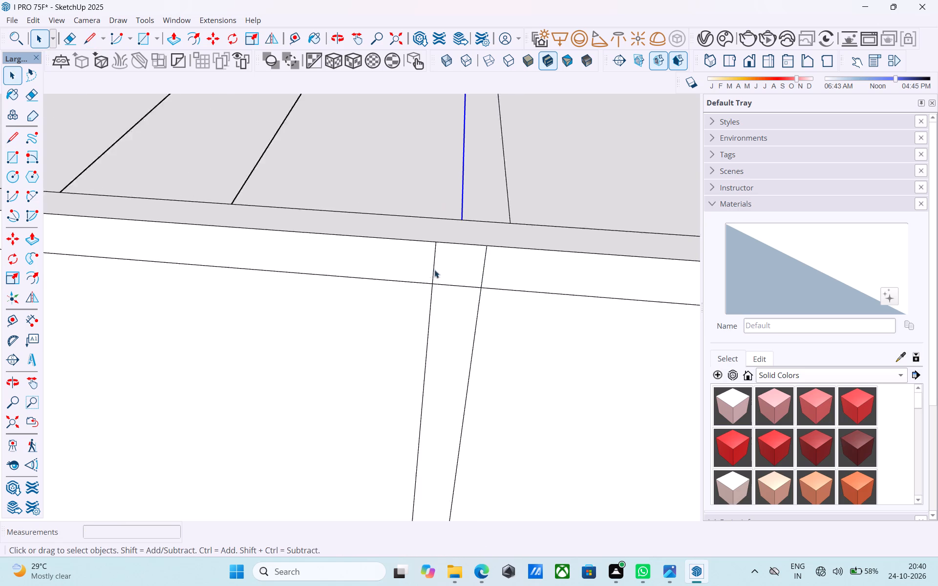
Erase the 14' line and its 6" copy from the roof slab, leaving the two free-standing short lines.
{"action": "scroll", "coordinate": [434, 270], "scroll_direction": "down", "scroll_amount": 6}
{"action": "middle_click_drag", "start_coordinate": [421, 278], "coordinate": [407, 322]}
{"action": "scroll", "coordinate": [405, 319], "scroll_direction": "down", "scroll_amount": 11}
{"action": "middle_click_drag", "start_coordinate": [413, 307], "coordinate": [416, 383], "text": "shift"}
{"action": "key", "text": "e"}
{"action": "left_click_drag", "start_coordinate": [460, 320], "coordinate": [432, 301]}
{"action": "key", "text": "space"}
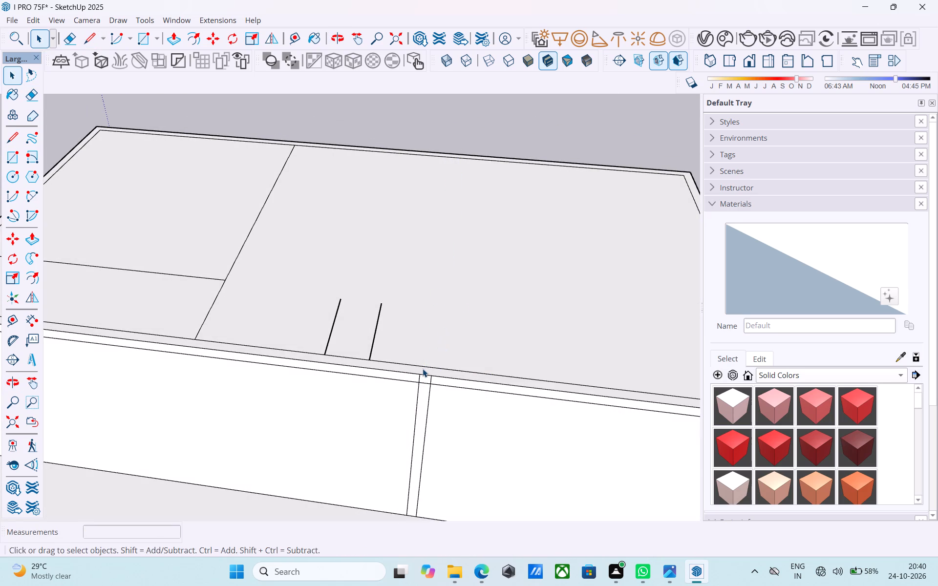
Draw a line about 20' 9" long across the roof slab from one edge of the front partition strip to the back edge.
{"action": "key", "text": "l"}
{"action": "left_click", "coordinate": [419, 375]}
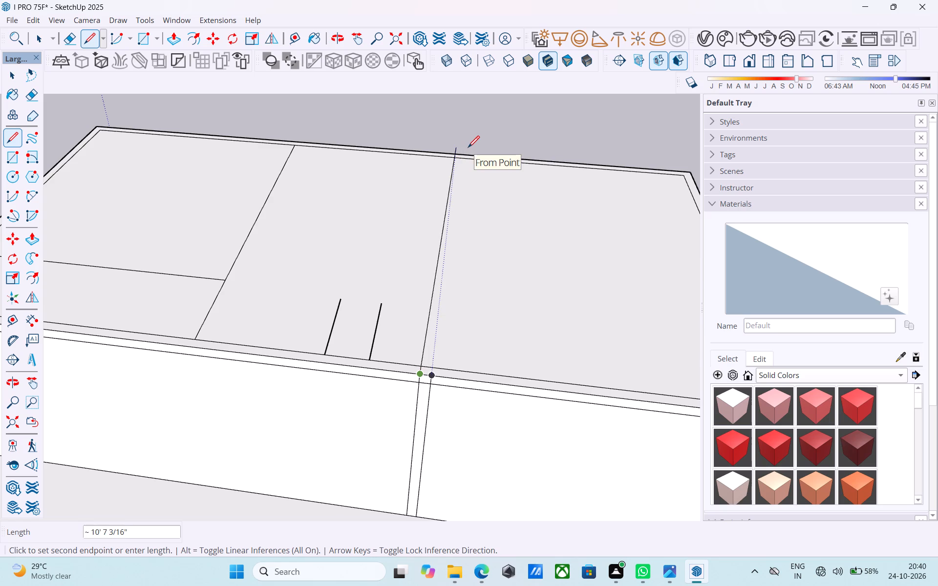
{"action": "scroll", "coordinate": [468, 148], "scroll_direction": "down", "scroll_amount": 1}
{"action": "middle_click_drag", "start_coordinate": [468, 148], "coordinate": [466, 246], "text": "shift"}
{"action": "scroll", "coordinate": [465, 245], "scroll_direction": "up", "scroll_amount": 4}
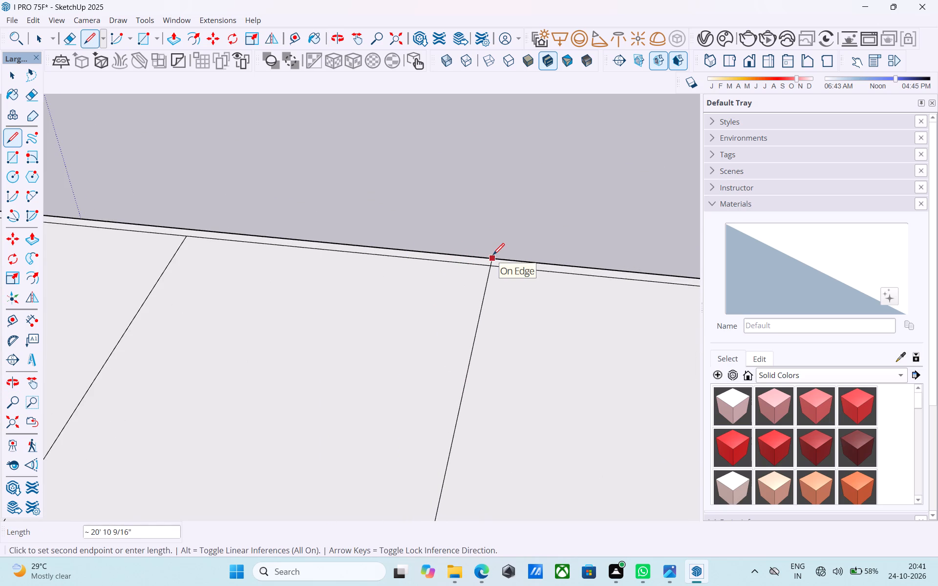
{"action": "scroll", "coordinate": [493, 256], "scroll_direction": "down", "scroll_amount": 6}
{"action": "middle_click_drag", "start_coordinate": [501, 268], "coordinate": [319, 225]}
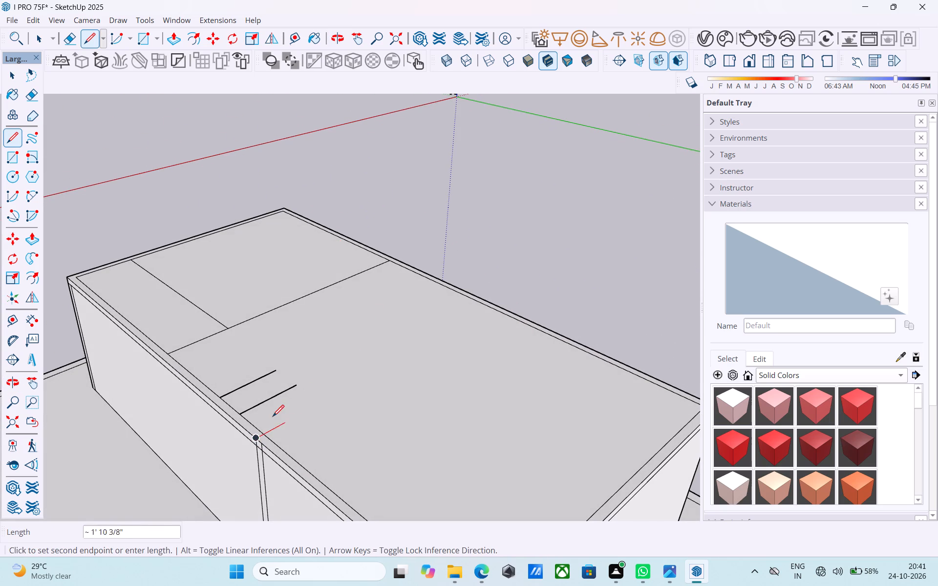
{"action": "scroll", "coordinate": [498, 309], "scroll_direction": "up", "scroll_amount": 3}
{"action": "left_click", "coordinate": [496, 306]}
Draw a parallel line across the roof slab from the partition strip's other edge to the back edge.
{"action": "scroll", "coordinate": [490, 288], "scroll_direction": "down", "scroll_amount": 7}
{"action": "scroll", "coordinate": [364, 376], "scroll_direction": "up", "scroll_amount": 4}
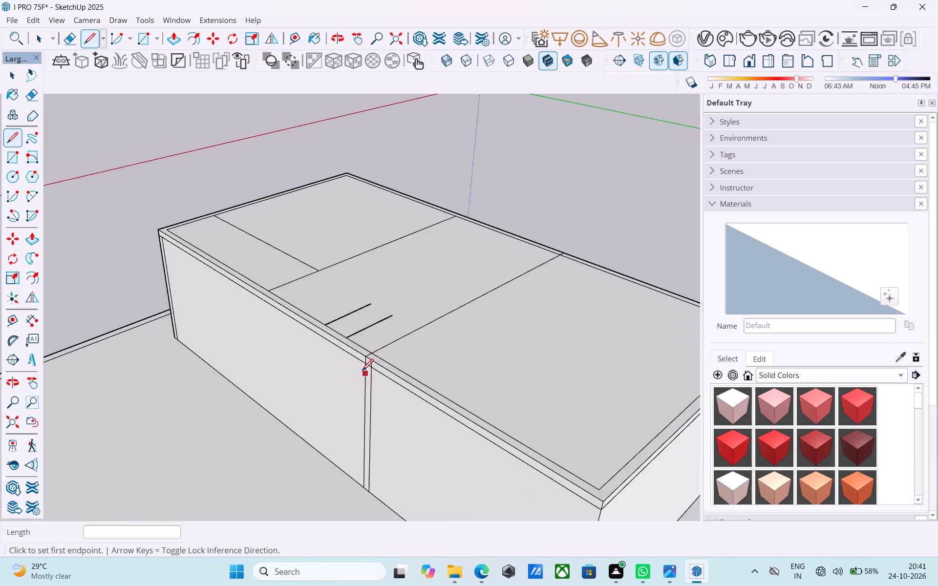
{"action": "scroll", "coordinate": [362, 372], "scroll_direction": "up", "scroll_amount": 6}
{"action": "left_click", "coordinate": [379, 355]}
{"action": "scroll", "coordinate": [480, 284], "scroll_direction": "down", "scroll_amount": 6}
{"action": "middle_click_drag", "start_coordinate": [493, 277], "coordinate": [386, 369], "text": "shift"}
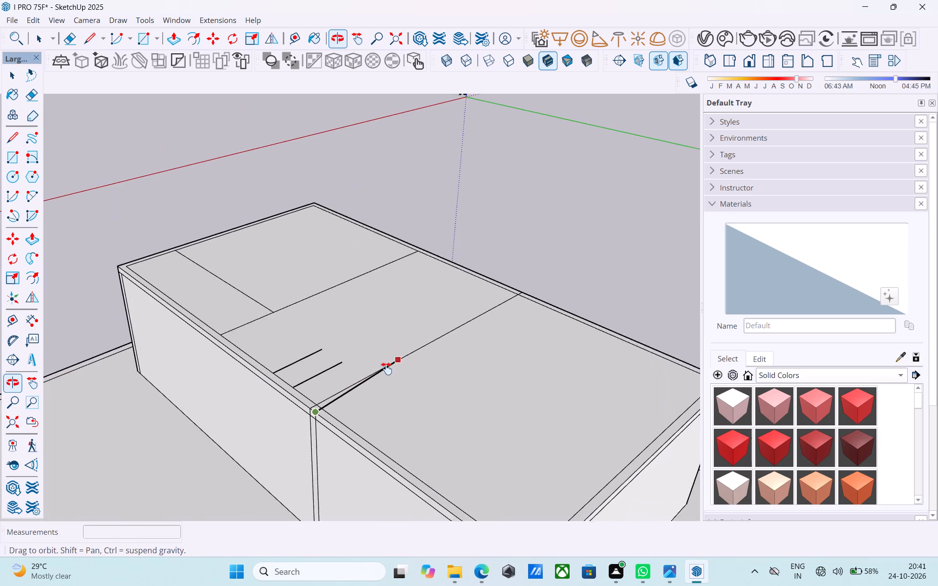
{"action": "middle_click_drag", "start_coordinate": [386, 369], "coordinate": [193, 333], "text": "shift"}
{"action": "middle_click_drag", "start_coordinate": [343, 352], "coordinate": [367, 506]}
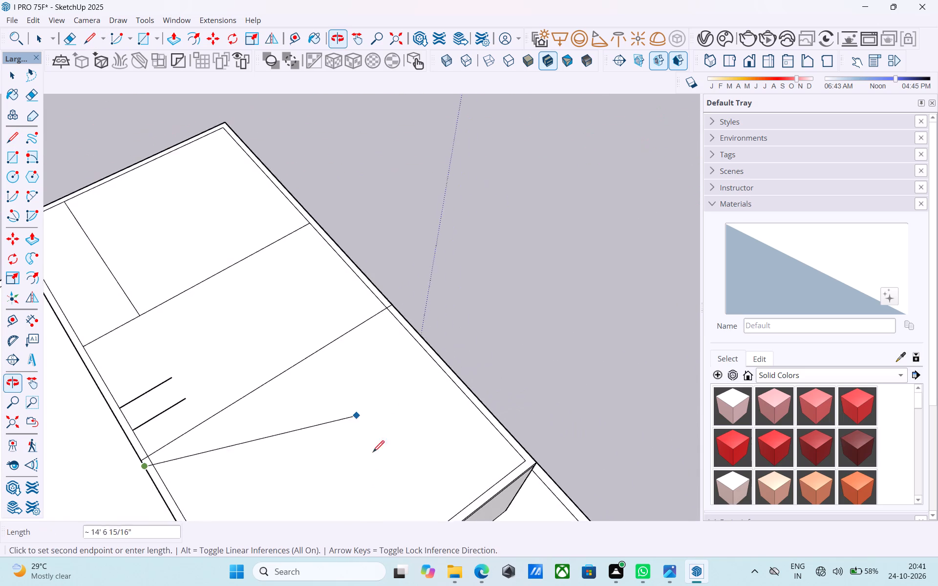
{"action": "scroll", "coordinate": [392, 387], "scroll_direction": "up", "scroll_amount": 5}
{"action": "left_click", "coordinate": [401, 267]}
{"action": "scroll", "coordinate": [400, 265], "scroll_direction": "down", "scroll_amount": 8}
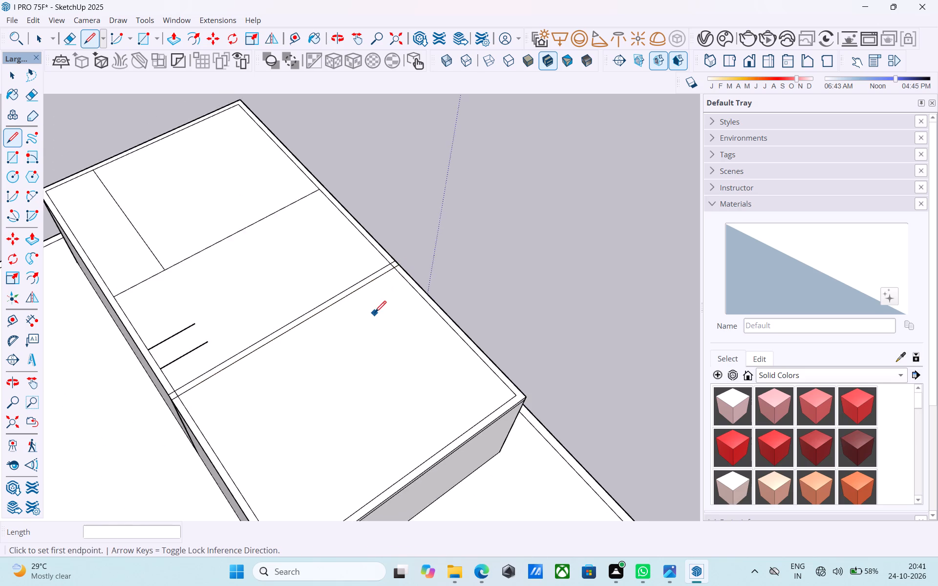
Erase the free-standing short line farther from the new full-depth pair of lines.
{"action": "scroll", "coordinate": [375, 314], "scroll_direction": "down", "scroll_amount": 3}
{"action": "middle_click_drag", "start_coordinate": [323, 353], "coordinate": [589, 203]}
{"action": "scroll", "coordinate": [391, 352], "scroll_direction": "up", "scroll_amount": 5}
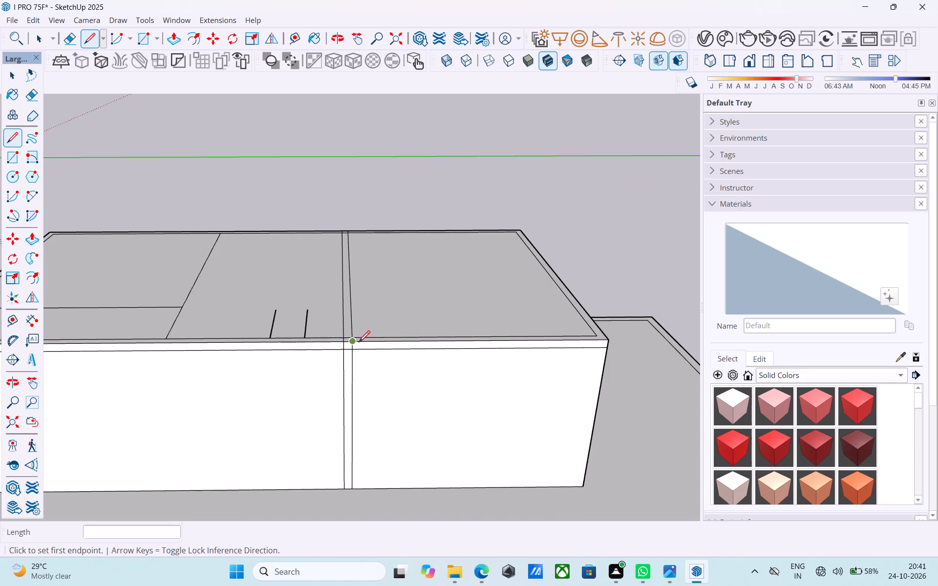
{"action": "middle_click_drag", "start_coordinate": [359, 343], "coordinate": [424, 320]}
{"action": "scroll", "coordinate": [345, 312], "scroll_direction": "up", "scroll_amount": 4}
{"action": "key", "text": "space"}
{"action": "scroll", "coordinate": [336, 301], "scroll_direction": "up", "scroll_amount": 1}
{"action": "key", "text": "e"}
{"action": "left_click_drag", "start_coordinate": [336, 301], "coordinate": [323, 292]}
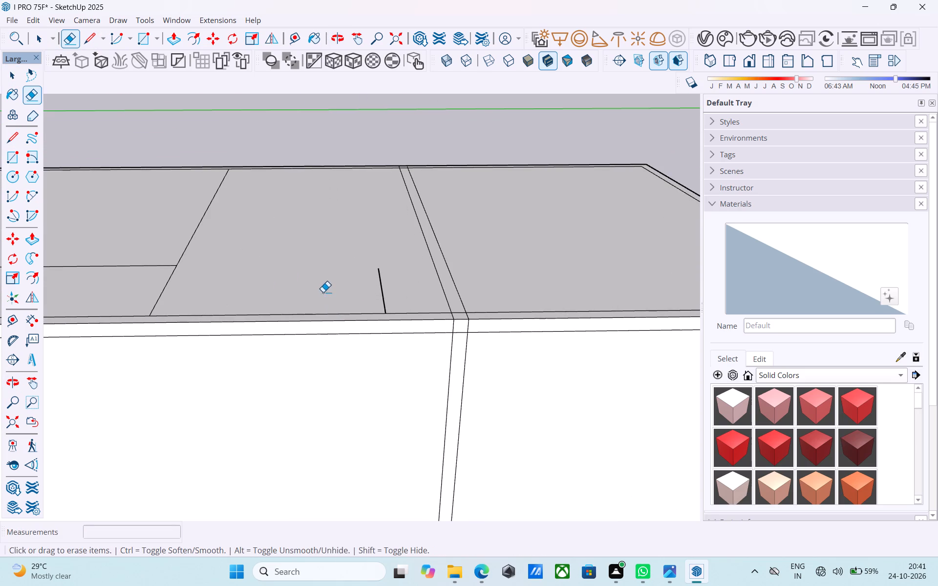
{"action": "key", "text": "space"}
Copy the back segment of the roof slab's dividing line 6" toward the full-depth pair of lines.
{"action": "scroll", "coordinate": [323, 292], "scroll_direction": "down", "scroll_amount": 10}
{"action": "middle_click_drag", "start_coordinate": [391, 251], "coordinate": [388, 304]}
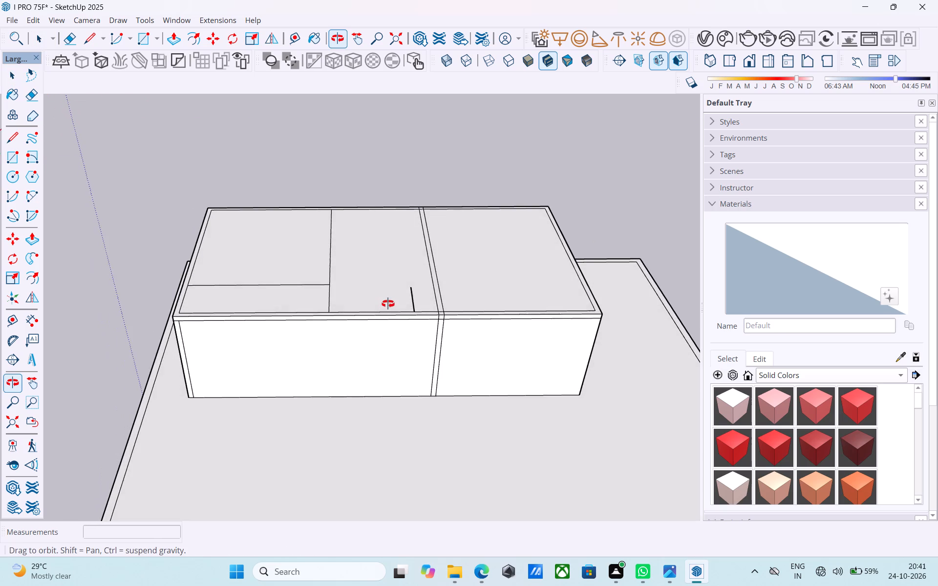
{"action": "middle_click_drag", "start_coordinate": [388, 304], "coordinate": [395, 317]}
{"action": "scroll", "coordinate": [325, 276], "scroll_direction": "up", "scroll_amount": 7}
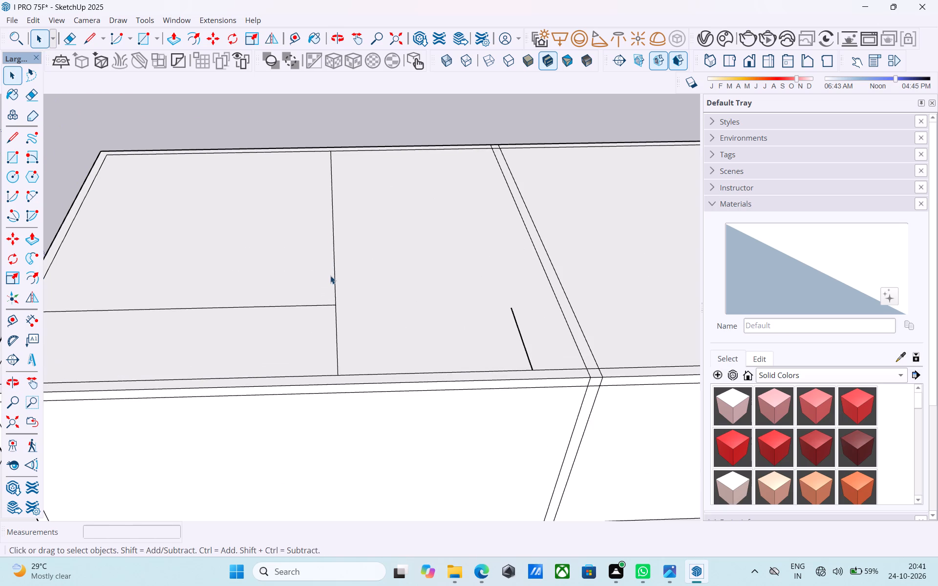
{"action": "left_click", "coordinate": [334, 278]}
{"action": "key", "text": "m"}
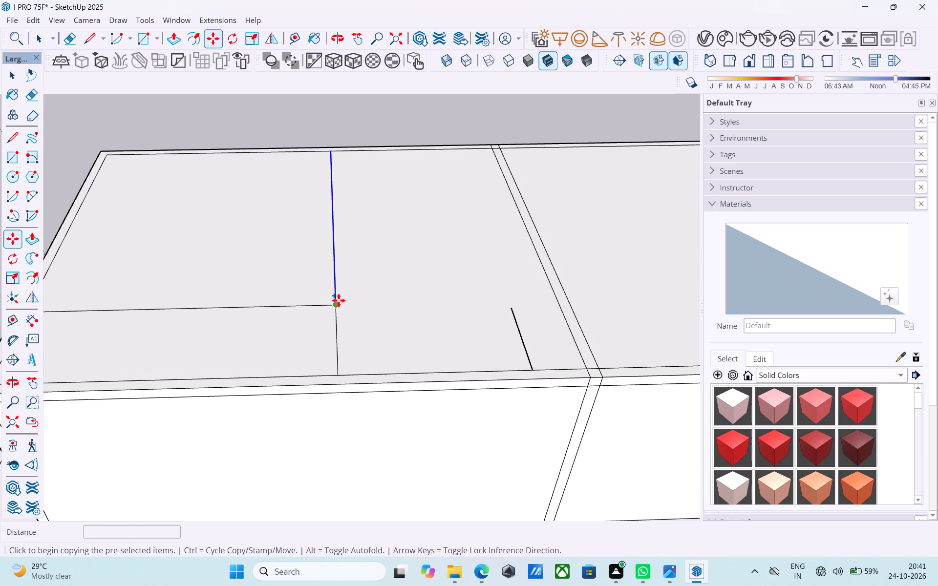
{"action": "left_click", "coordinate": [339, 300]}
{"action": "left_click", "coordinate": [348, 300]}
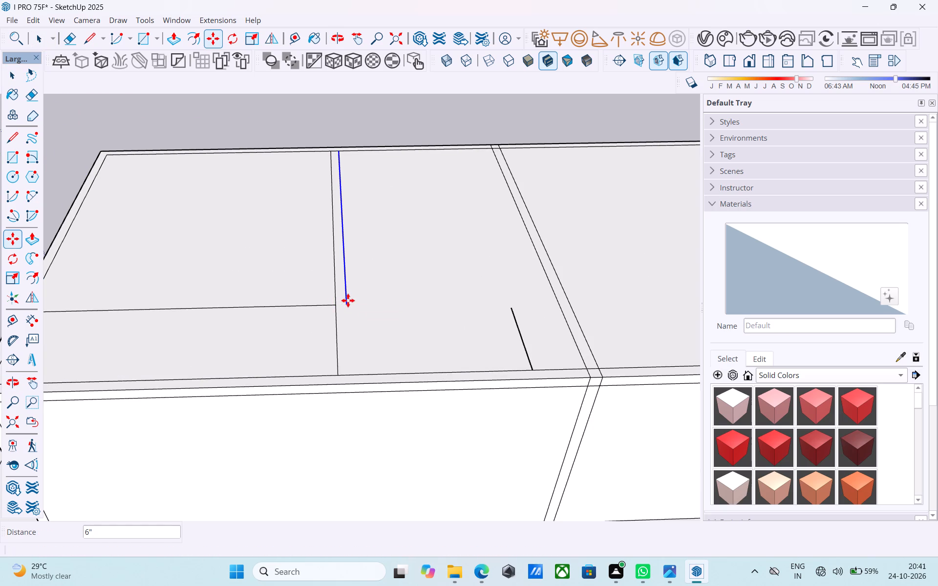
Copy the cross line meeting the dividing line 6" toward the back of the slab.
{"action": "key", "text": "space"}
{"action": "left_click", "coordinate": [329, 303]}
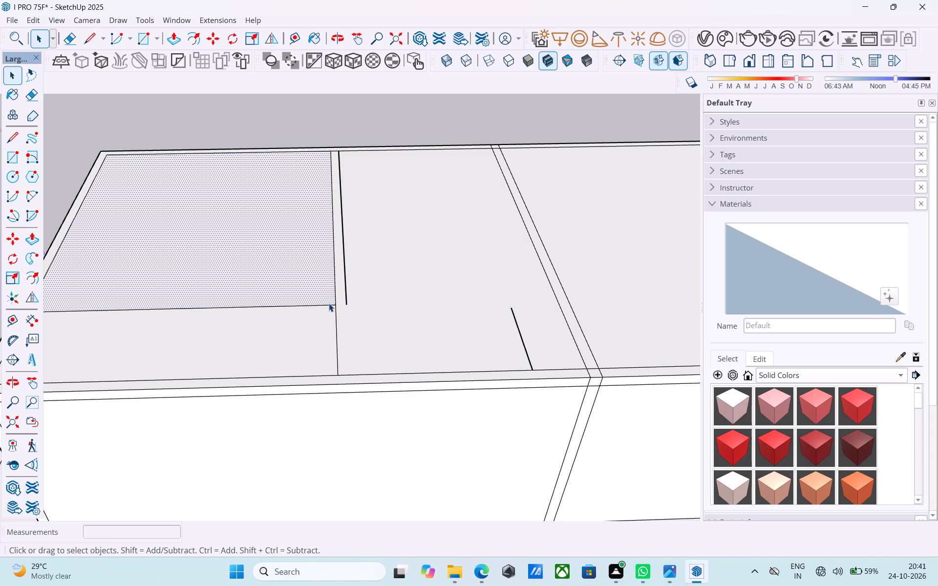
{"action": "left_click", "coordinate": [329, 306]}
{"action": "key", "text": "m"}
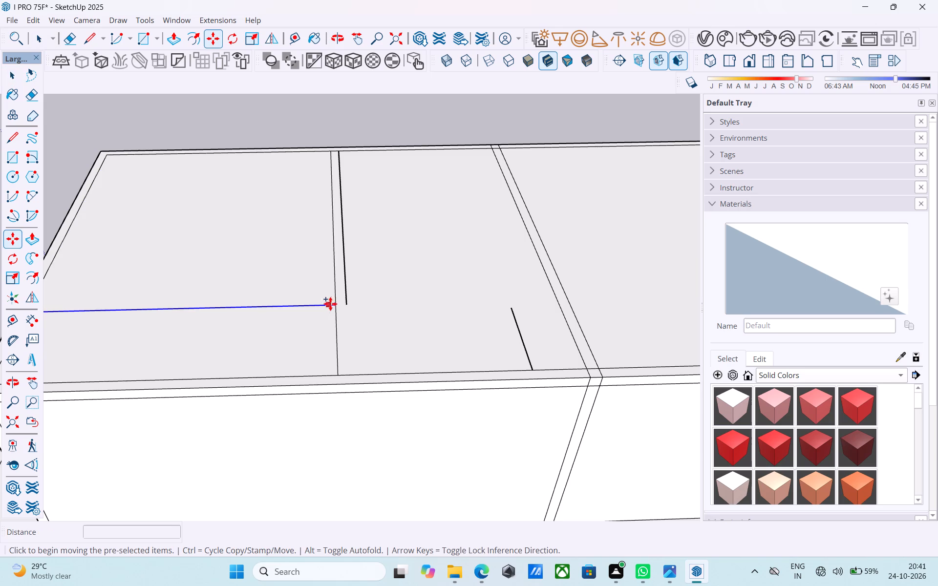
{"action": "scroll", "coordinate": [334, 300], "scroll_direction": "up", "scroll_amount": 3}
{"action": "left_click", "coordinate": [338, 305]}
{"action": "left_click", "coordinate": [339, 293]}
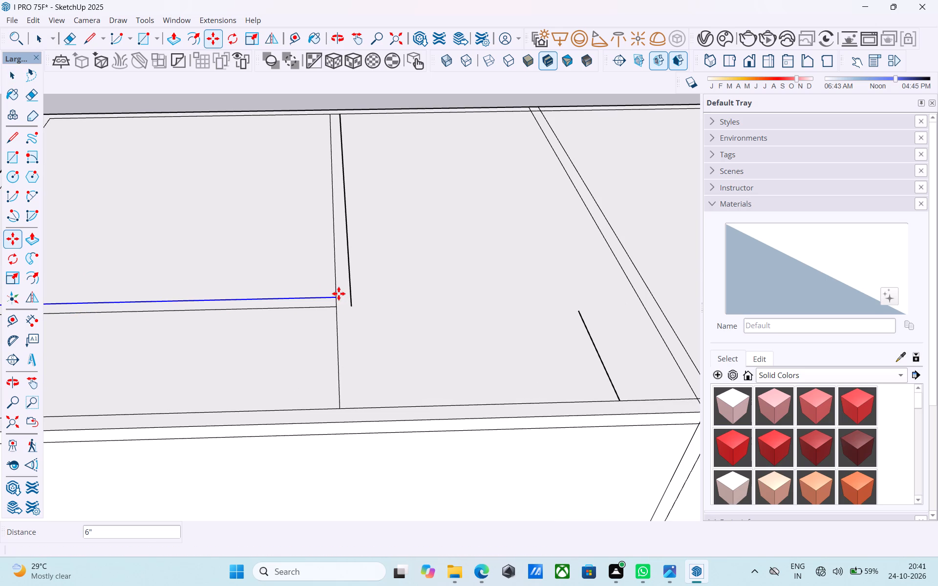
Extend the front cross line to the end of the copied dividing line and erase the dividing-line stub between the cross lines.
{"action": "key", "text": "l"}
{"action": "left_click", "coordinate": [338, 305]}
{"action": "left_click", "coordinate": [351, 304]}
{"action": "key", "text": "space"}
{"action": "scroll", "coordinate": [342, 302], "scroll_direction": "up", "scroll_amount": 6}
{"action": "key", "text": "e"}
{"action": "left_click_drag", "start_coordinate": [334, 302], "coordinate": [326, 301]}
{"action": "key", "text": "space"}
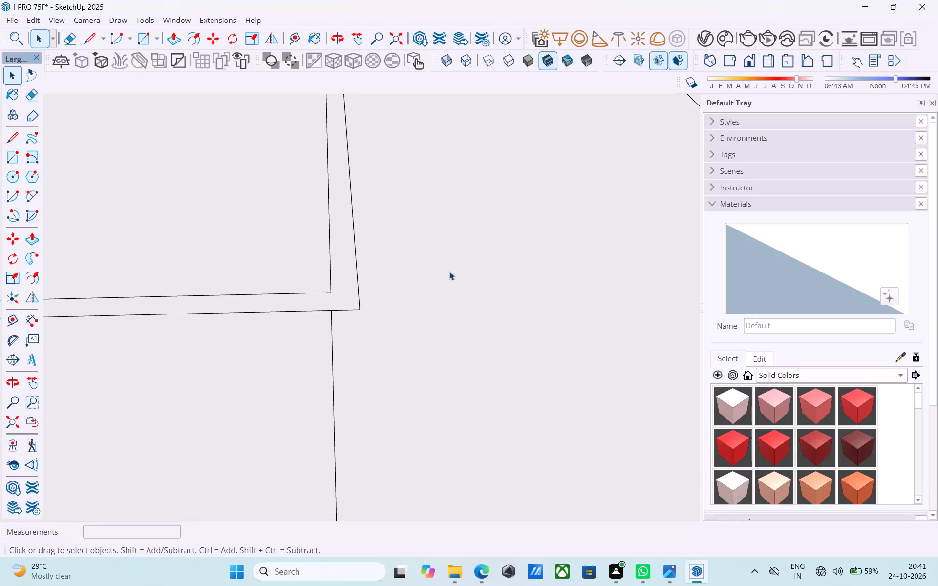
Draw two parallel lines continuing both cross lines to the full-depth pair of lines, the back one 10' 3" long.
{"action": "scroll", "coordinate": [449, 272], "scroll_direction": "down", "scroll_amount": 3}
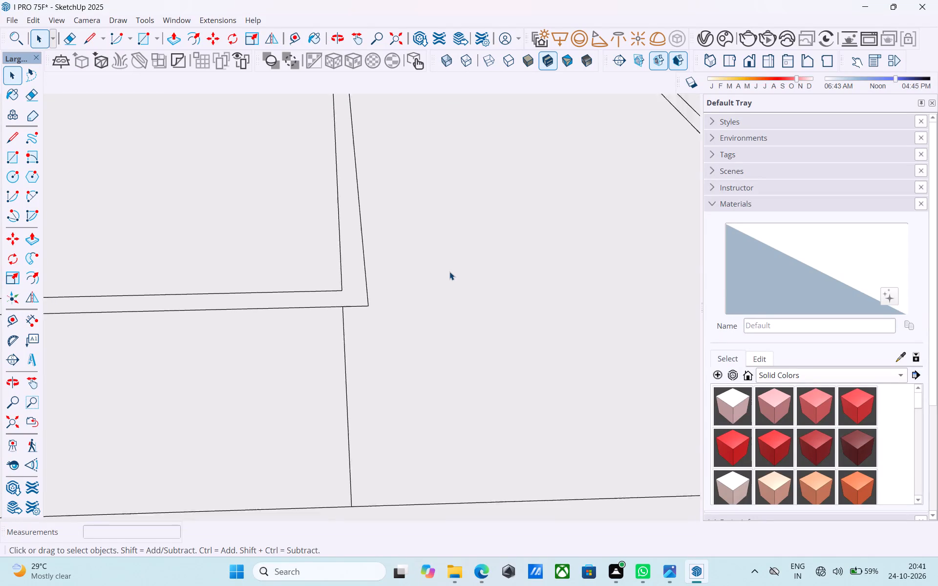
{"action": "scroll", "coordinate": [449, 272], "scroll_direction": "down", "scroll_amount": 12}
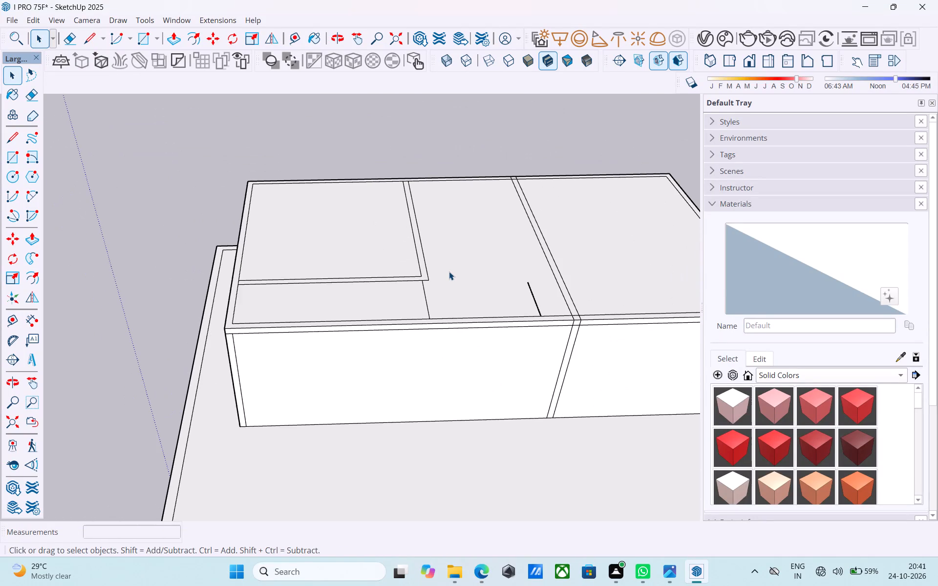
{"action": "middle_click", "coordinate": [449, 272]}
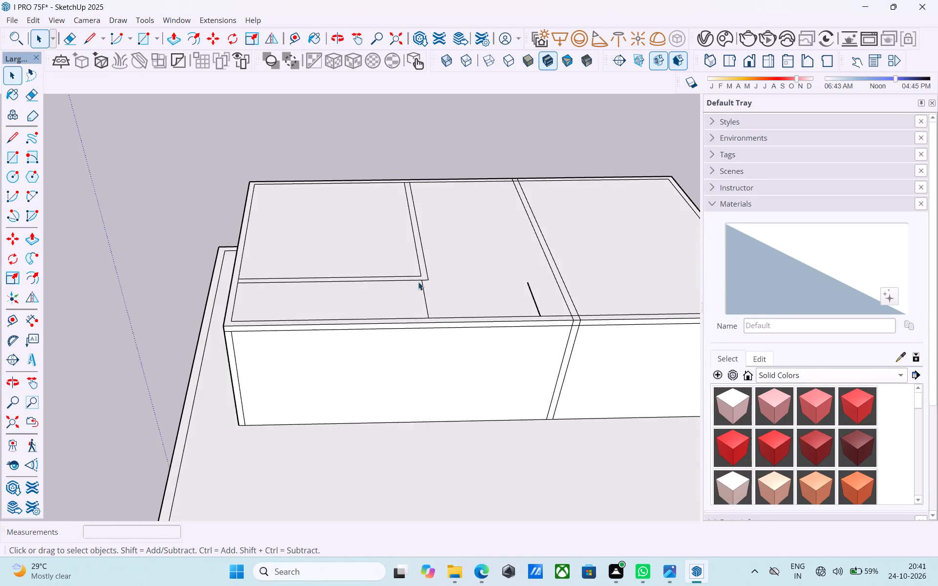
{"action": "scroll", "coordinate": [418, 282], "scroll_direction": "up", "scroll_amount": 9}
{"action": "scroll", "coordinate": [421, 276], "scroll_direction": "down", "scroll_amount": 5}
{"action": "middle_click_drag", "start_coordinate": [382, 286], "coordinate": [367, 334]}
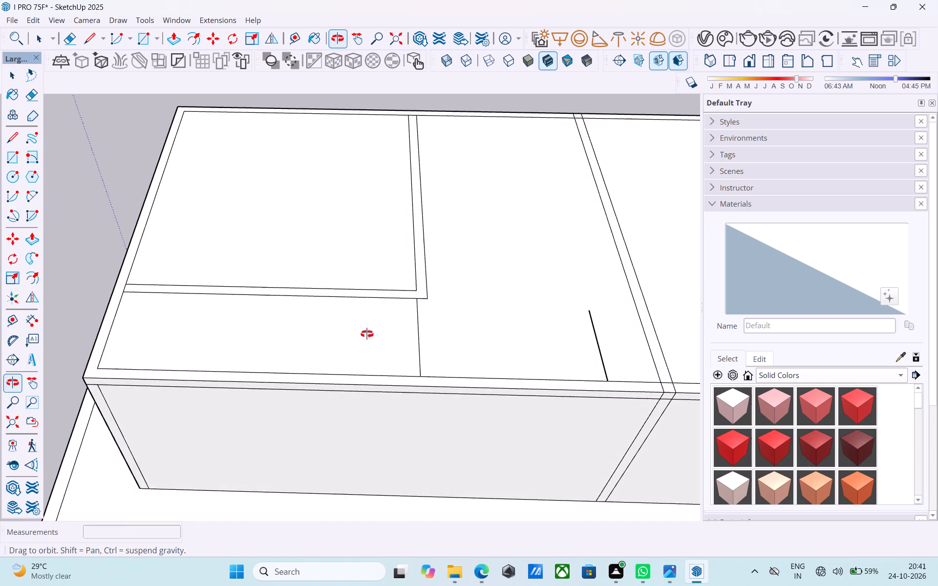
{"action": "middle_click_drag", "start_coordinate": [367, 334], "coordinate": [377, 356]}
{"action": "scroll", "coordinate": [420, 322], "scroll_direction": "up", "scroll_amount": 4}
{"action": "scroll", "coordinate": [332, 304], "scroll_direction": "down", "scroll_amount": 5}
{"action": "scroll", "coordinate": [396, 291], "scroll_direction": "up", "scroll_amount": 6}
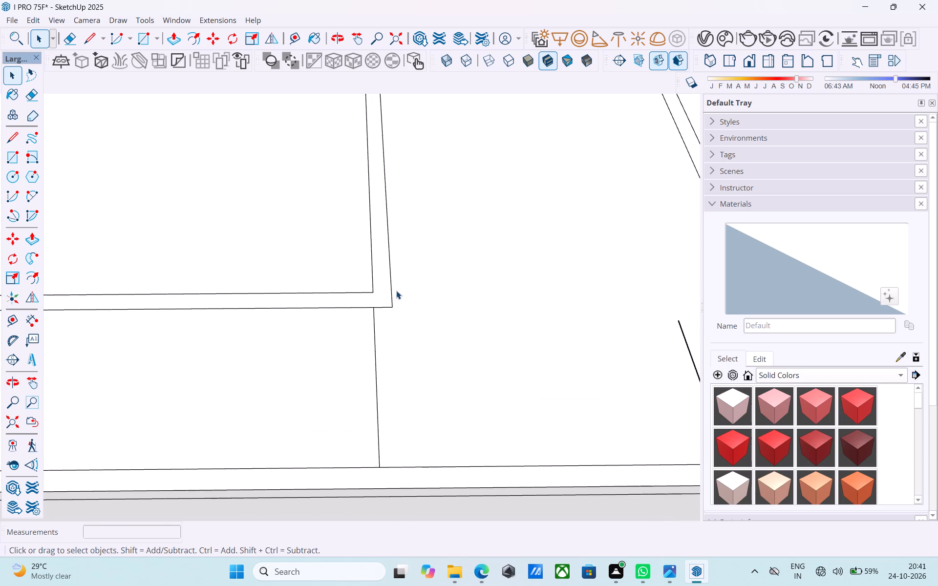
{"action": "key", "text": "l"}
{"action": "left_click", "coordinate": [373, 288]}
{"action": "scroll", "coordinate": [354, 292], "scroll_direction": "down", "scroll_amount": 6}
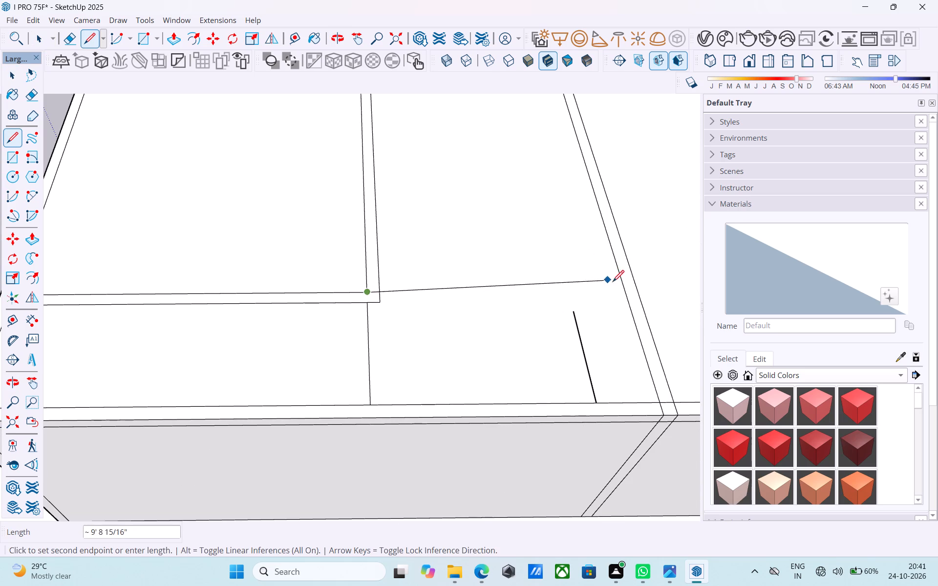
{"action": "left_click", "coordinate": [623, 289]}
{"action": "left_click", "coordinate": [381, 302]}
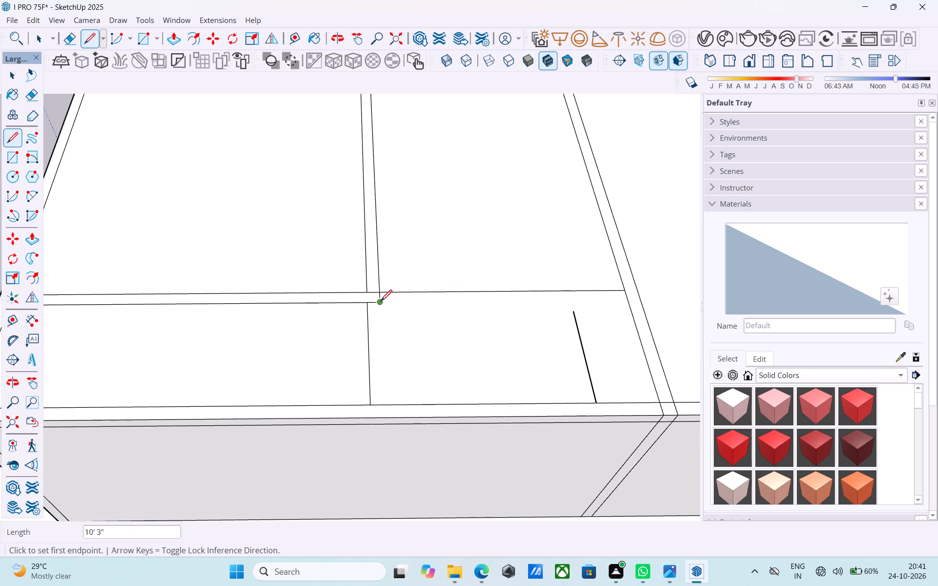
{"action": "left_click", "coordinate": [629, 302]}
{"action": "key", "text": "space"}
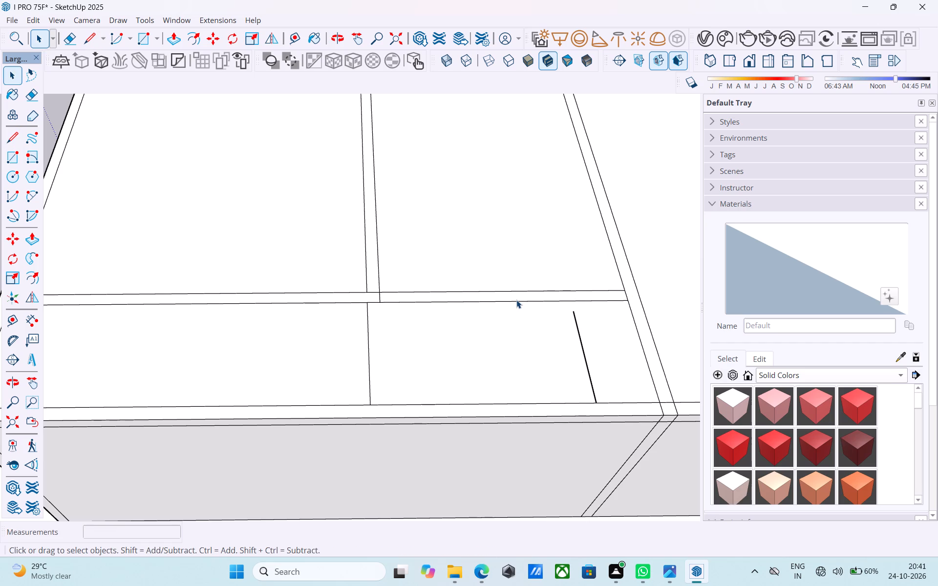
Extend the remaining short line about 15' 9" across the slab to the back wall line.
{"action": "scroll", "coordinate": [516, 300], "scroll_direction": "down", "scroll_amount": 6}
{"action": "scroll", "coordinate": [401, 287], "scroll_direction": "down", "scroll_amount": 5}
{"action": "scroll", "coordinate": [502, 295], "scroll_direction": "up", "scroll_amount": 6}
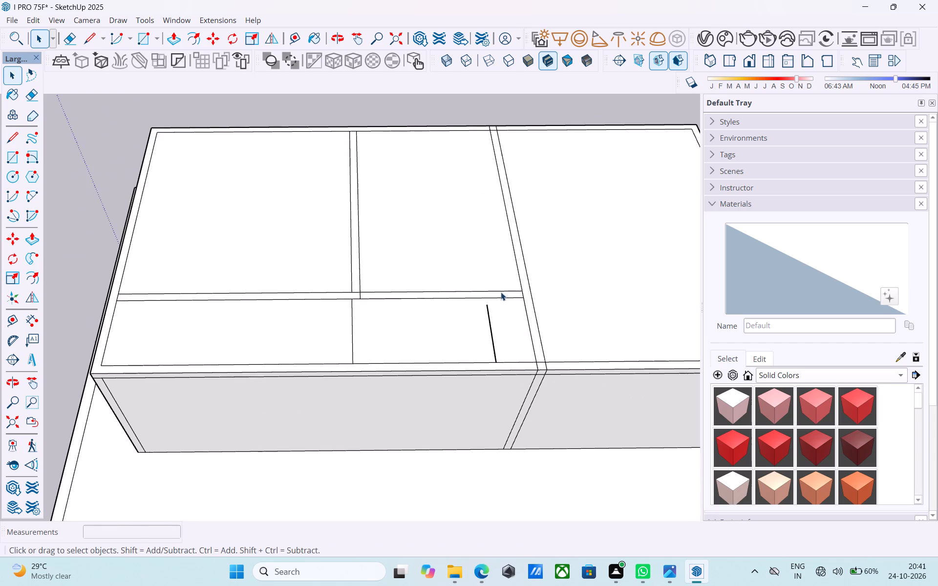
{"action": "scroll", "coordinate": [493, 291], "scroll_direction": "up", "scroll_amount": 1}
{"action": "key", "text": "l"}
{"action": "left_click", "coordinate": [489, 308]}
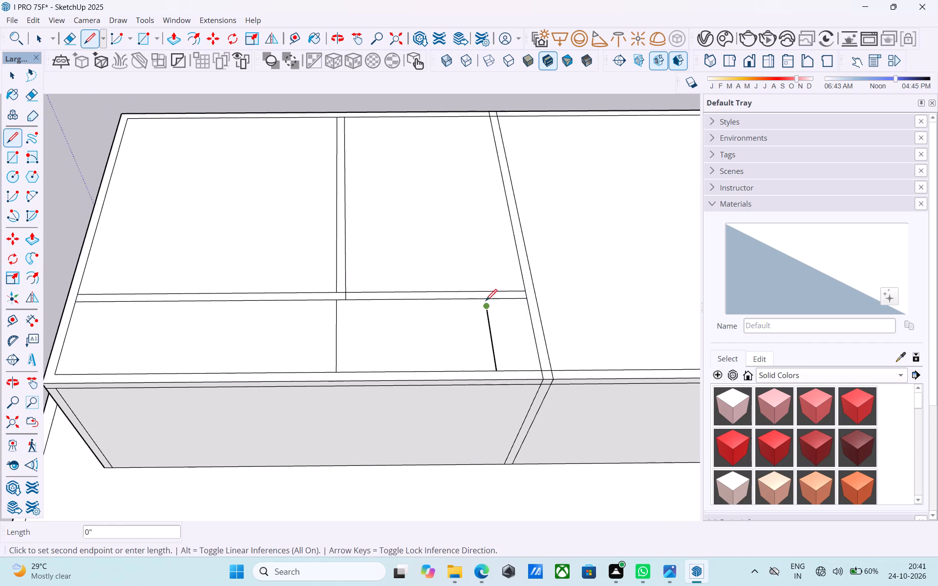
{"action": "scroll", "coordinate": [468, 232], "scroll_direction": "down", "scroll_amount": 3}
{"action": "middle_click_drag", "start_coordinate": [469, 244], "coordinate": [484, 374], "text": "shift"}
{"action": "scroll", "coordinate": [475, 297], "scroll_direction": "up", "scroll_amount": 7}
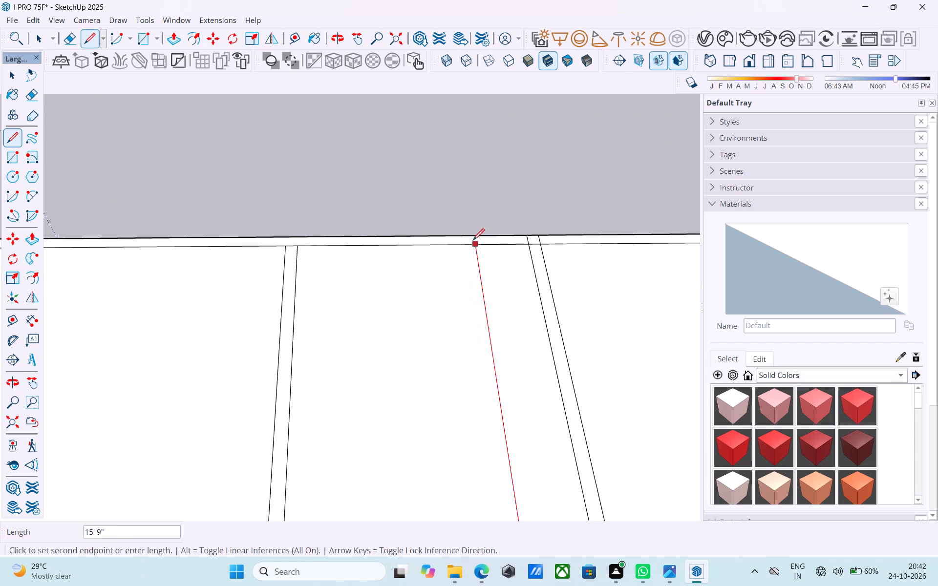
{"action": "left_click", "coordinate": [476, 237]}
{"action": "scroll", "coordinate": [468, 217], "scroll_direction": "down", "scroll_amount": 4}
{"action": "scroll", "coordinate": [466, 214], "scroll_direction": "up", "scroll_amount": 1}
{"action": "scroll", "coordinate": [466, 212], "scroll_direction": "down", "scroll_amount": 7}
{"action": "scroll", "coordinate": [484, 293], "scroll_direction": "up", "scroll_amount": 11}
{"action": "key", "text": "space"}
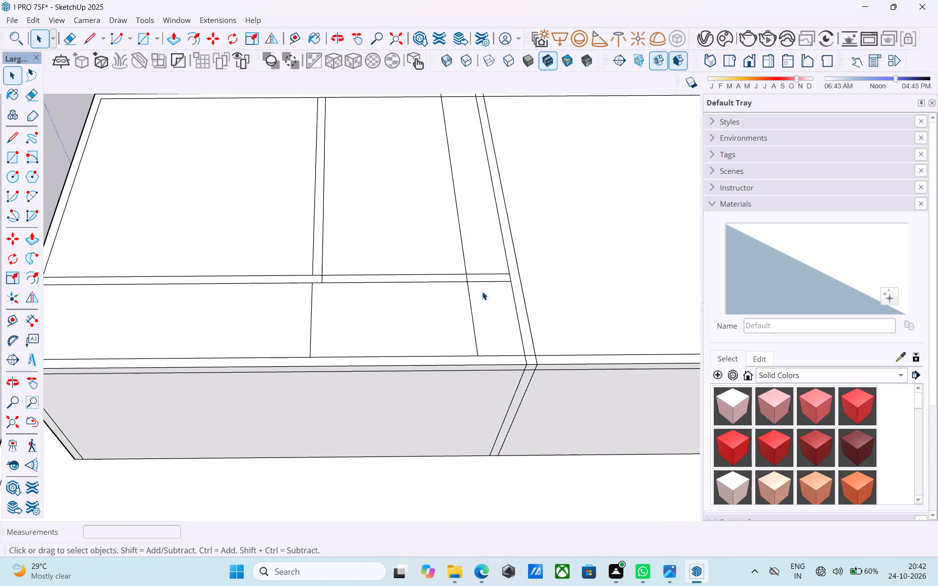
Draw a line continuing the copied dividing line from the front cross line to the inner front wall line.
{"action": "scroll", "coordinate": [482, 292], "scroll_direction": "down", "scroll_amount": 4}
{"action": "middle_click_drag", "start_coordinate": [365, 284], "coordinate": [364, 277]}
{"action": "scroll", "coordinate": [364, 277], "scroll_direction": "up", "scroll_amount": 5}
{"action": "key", "text": "l"}
{"action": "left_click", "coordinate": [377, 288]}
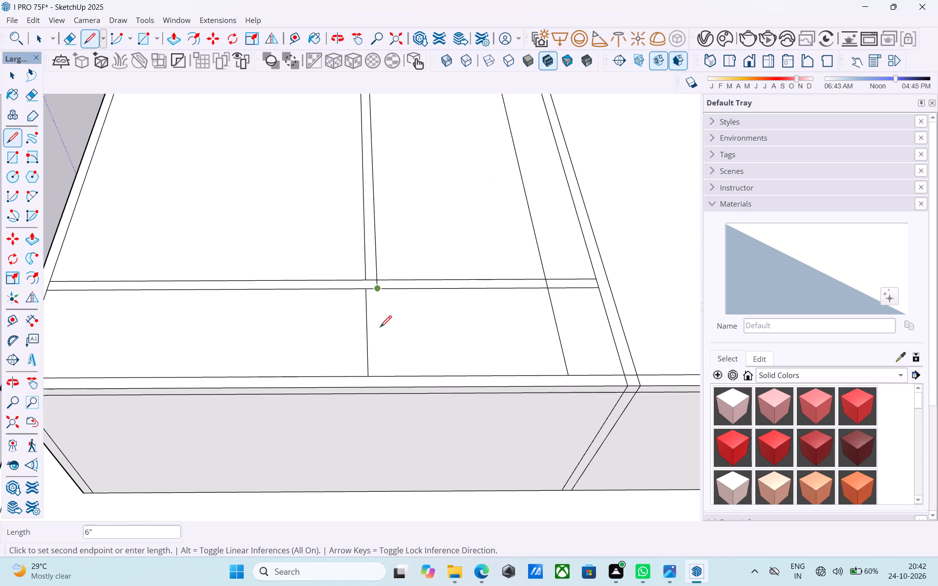
{"action": "left_click", "coordinate": [381, 375]}
{"action": "key", "text": "space"}
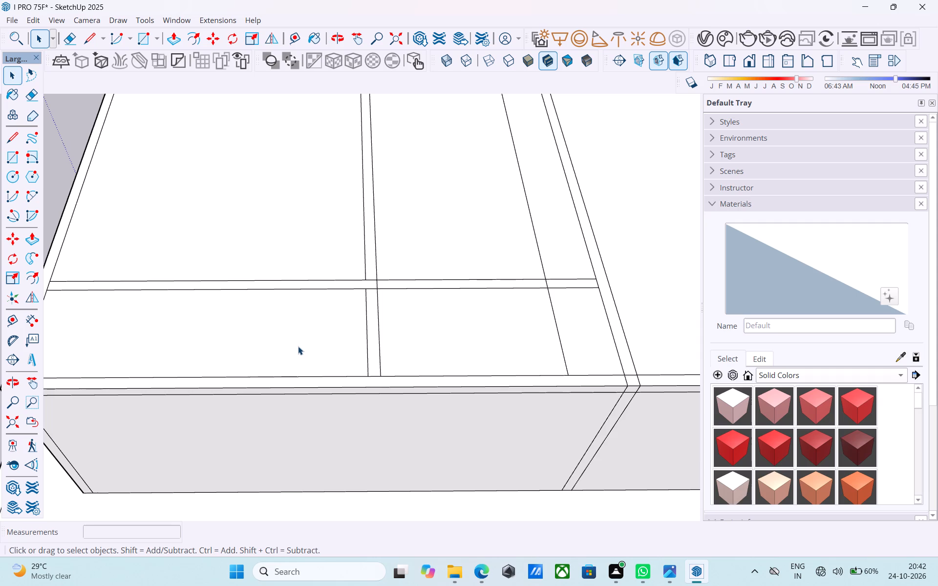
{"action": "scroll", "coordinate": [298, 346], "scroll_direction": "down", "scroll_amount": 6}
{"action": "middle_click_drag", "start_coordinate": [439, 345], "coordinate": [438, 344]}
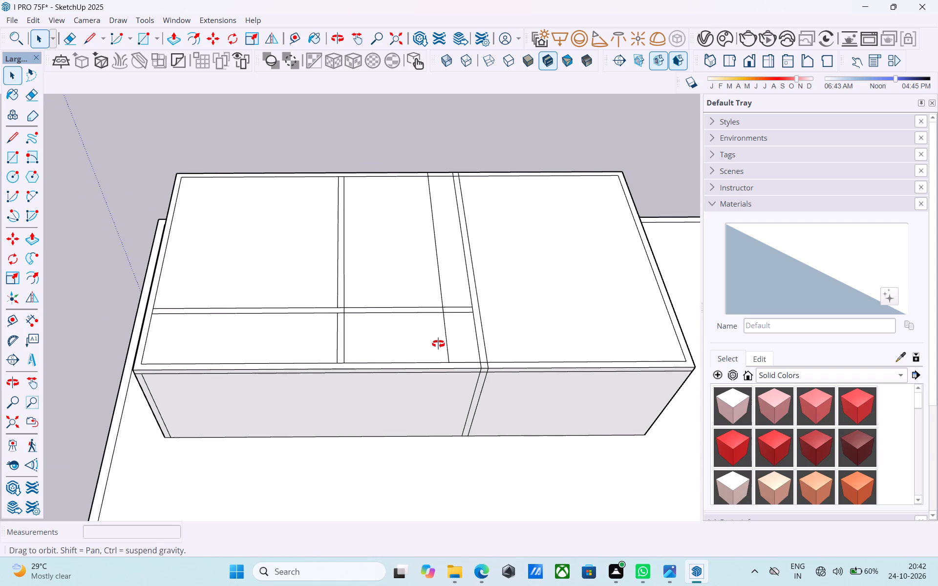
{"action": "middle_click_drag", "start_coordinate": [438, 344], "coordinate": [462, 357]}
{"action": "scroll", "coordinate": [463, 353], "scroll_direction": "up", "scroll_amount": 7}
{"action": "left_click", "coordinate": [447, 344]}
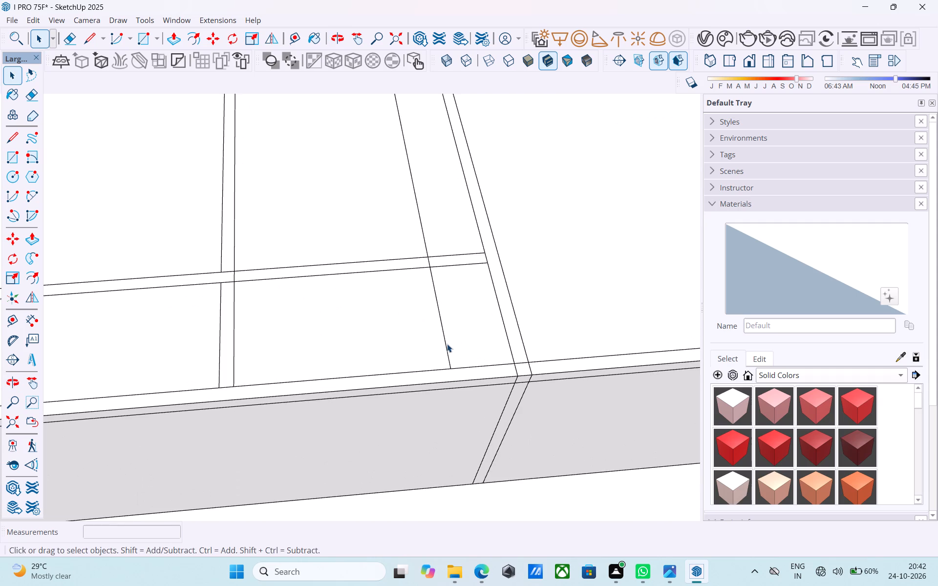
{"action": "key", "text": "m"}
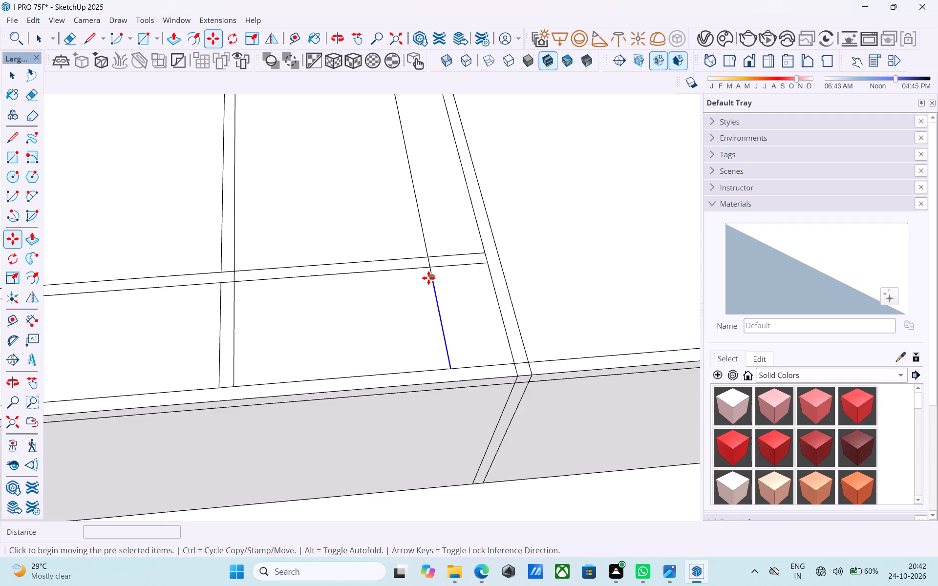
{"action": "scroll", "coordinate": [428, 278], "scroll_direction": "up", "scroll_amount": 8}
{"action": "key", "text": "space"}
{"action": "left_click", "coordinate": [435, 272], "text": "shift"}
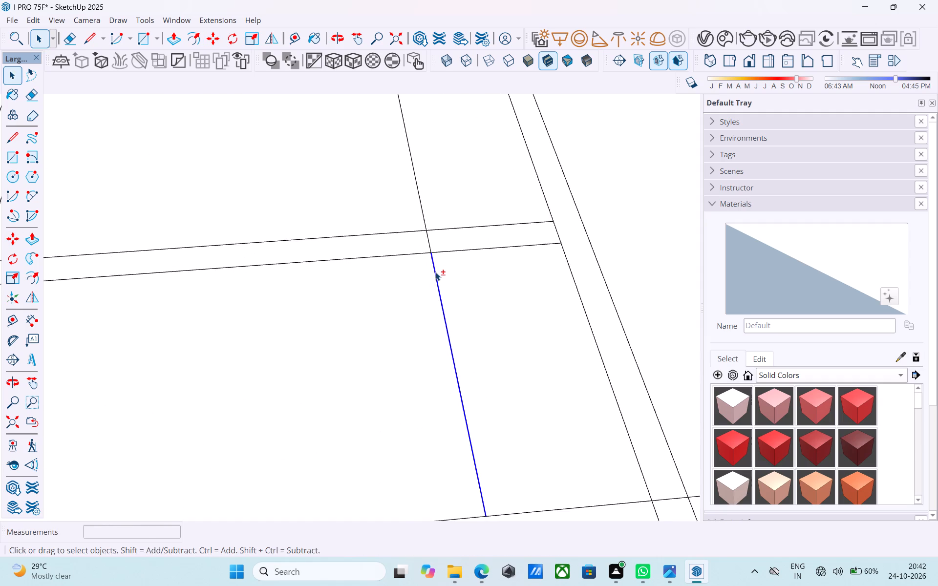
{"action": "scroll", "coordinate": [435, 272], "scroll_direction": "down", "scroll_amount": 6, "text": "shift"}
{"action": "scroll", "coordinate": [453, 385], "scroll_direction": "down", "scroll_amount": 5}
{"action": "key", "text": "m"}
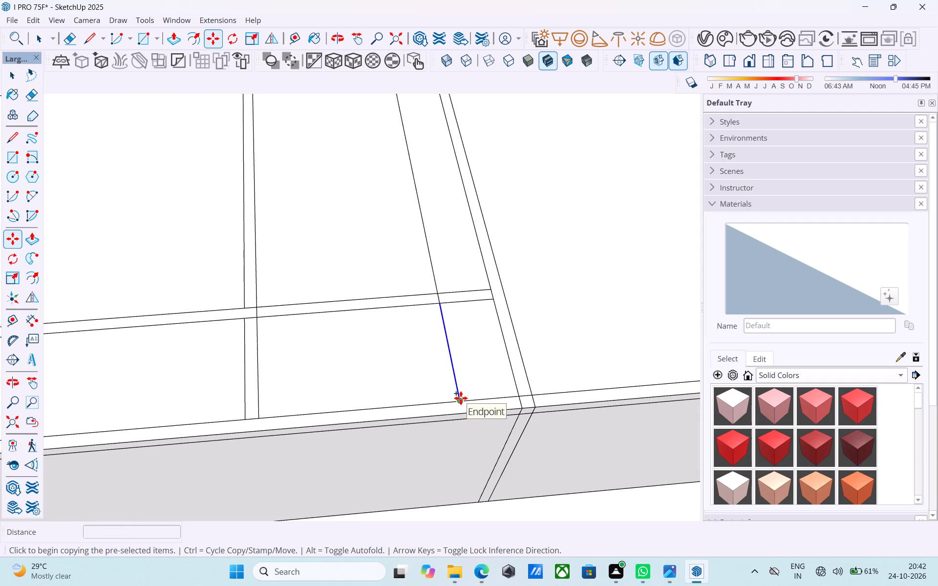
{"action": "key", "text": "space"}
Examine the wall-strip layout on the roof slab from several sides.
{"action": "scroll", "coordinate": [459, 388], "scroll_direction": "down", "scroll_amount": 10}
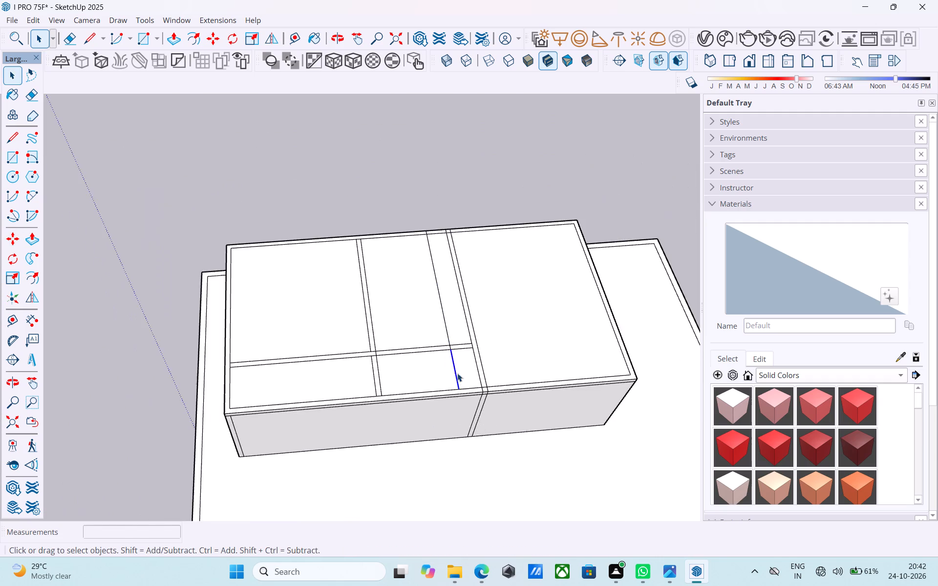
{"action": "middle_click_drag", "start_coordinate": [463, 362], "coordinate": [576, 336]}
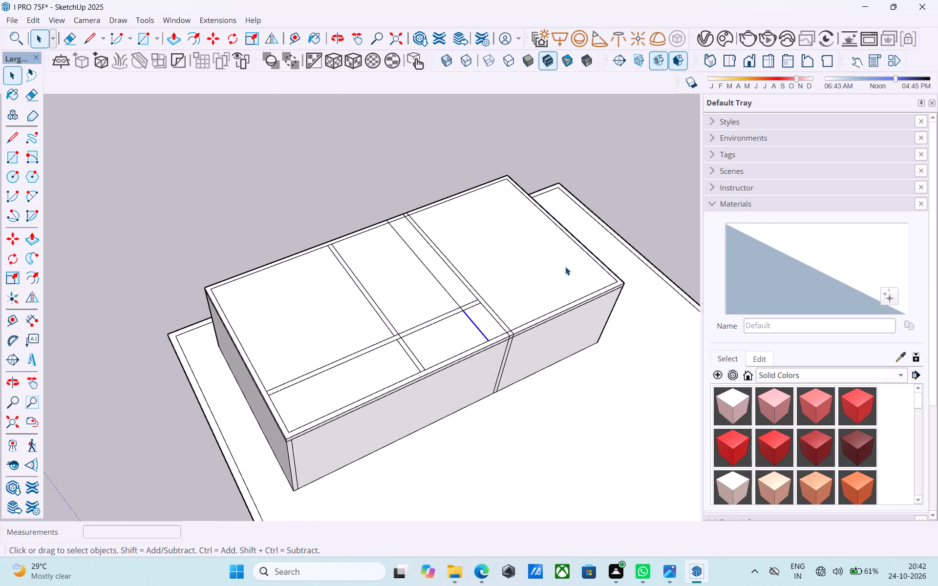
{"action": "scroll", "coordinate": [565, 267], "scroll_direction": "down", "scroll_amount": 1}
{"action": "middle_click_drag", "start_coordinate": [565, 267], "coordinate": [528, 242]}
{"action": "scroll", "coordinate": [520, 238], "scroll_direction": "down", "scroll_amount": 3}
{"action": "middle_click_drag", "start_coordinate": [512, 248], "coordinate": [405, 191]}
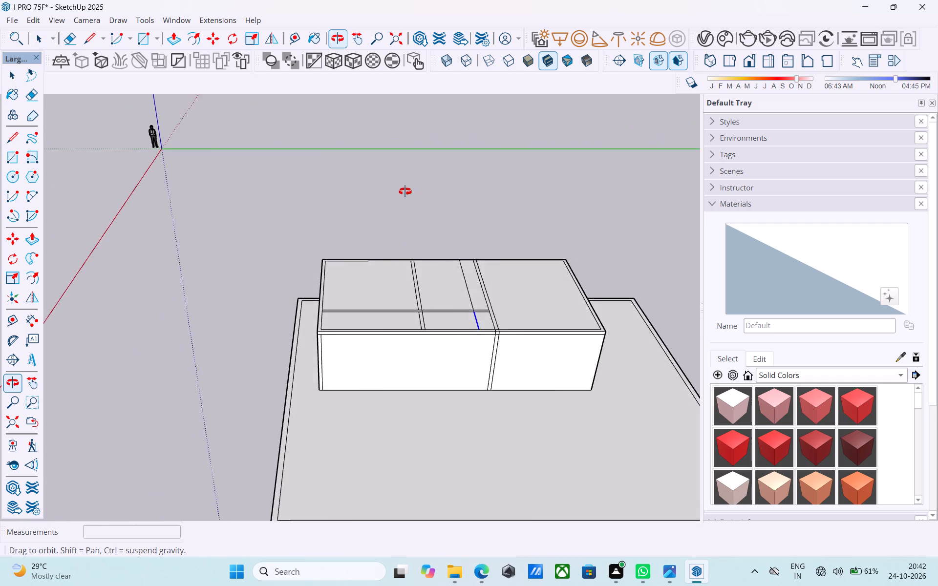
{"action": "middle_click_drag", "start_coordinate": [405, 191], "coordinate": [402, 135]}
{"action": "middle_click_drag", "start_coordinate": [365, 194], "coordinate": [335, 302]}
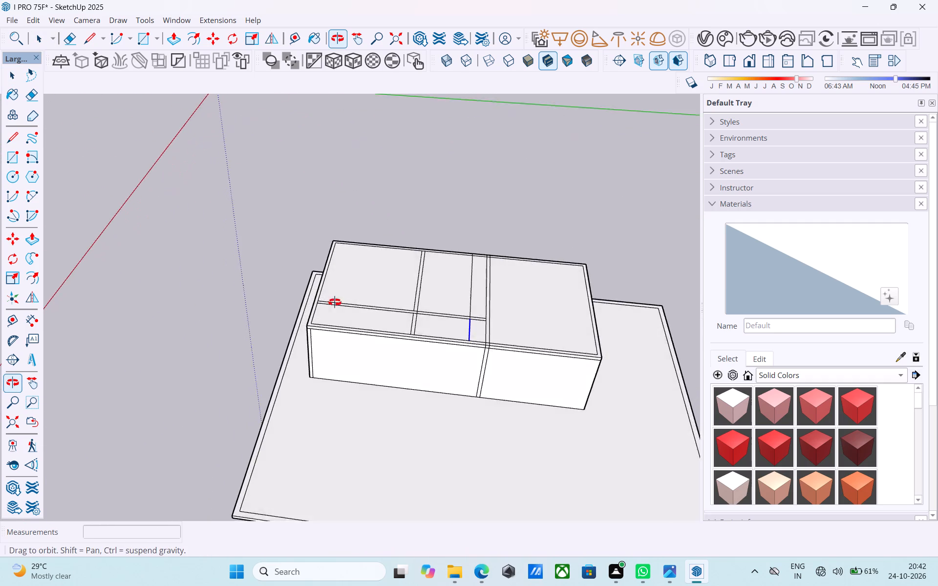
{"action": "middle_click_drag", "start_coordinate": [335, 302], "coordinate": [334, 303]}
{"action": "scroll", "coordinate": [287, 280], "scroll_direction": "down", "scroll_amount": 5}
{"action": "middle_click_drag", "start_coordinate": [320, 272], "coordinate": [333, 327]}
{"action": "scroll", "coordinate": [404, 319], "scroll_direction": "up", "scroll_amount": 5}
{"action": "middle_click_drag", "start_coordinate": [489, 341], "coordinate": [473, 335]}
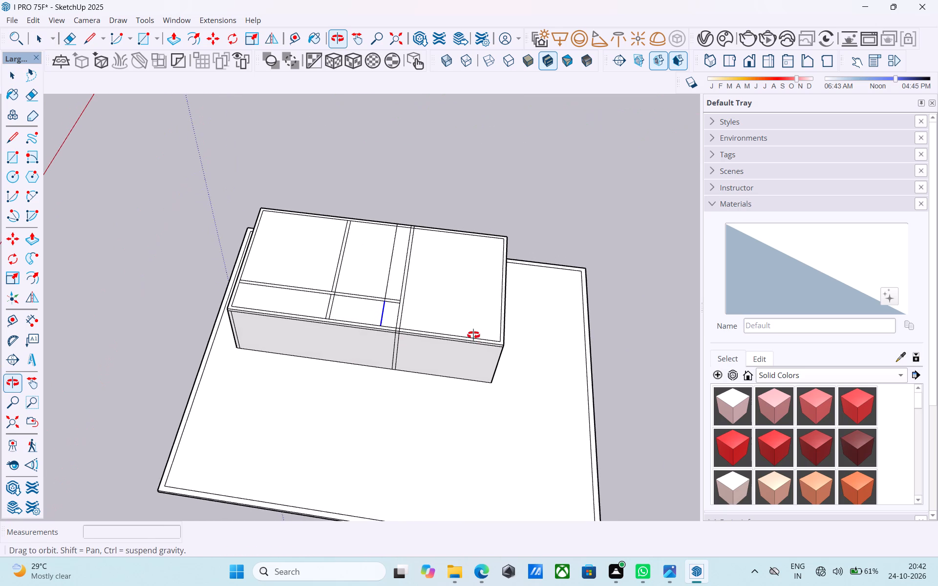
{"action": "middle_click_drag", "start_coordinate": [473, 335], "coordinate": [472, 334]}
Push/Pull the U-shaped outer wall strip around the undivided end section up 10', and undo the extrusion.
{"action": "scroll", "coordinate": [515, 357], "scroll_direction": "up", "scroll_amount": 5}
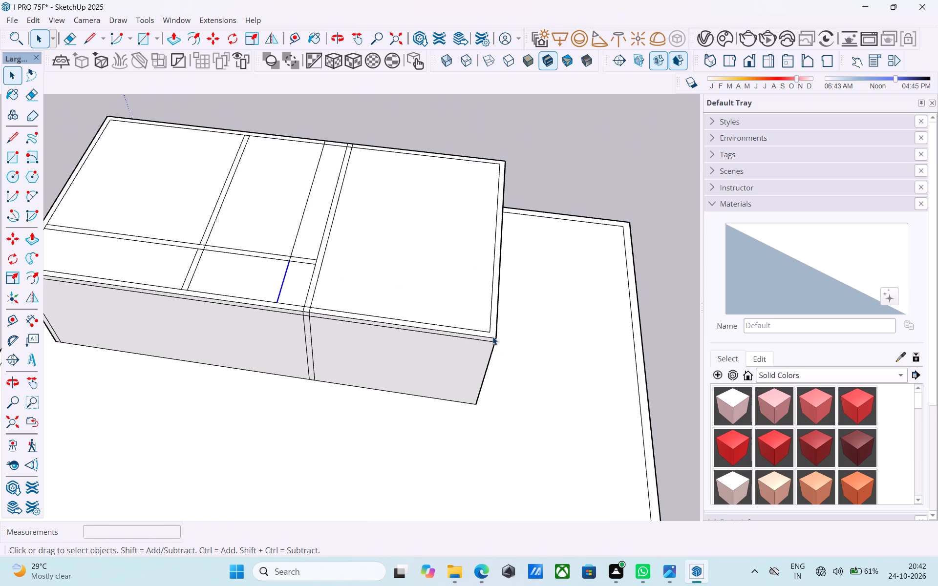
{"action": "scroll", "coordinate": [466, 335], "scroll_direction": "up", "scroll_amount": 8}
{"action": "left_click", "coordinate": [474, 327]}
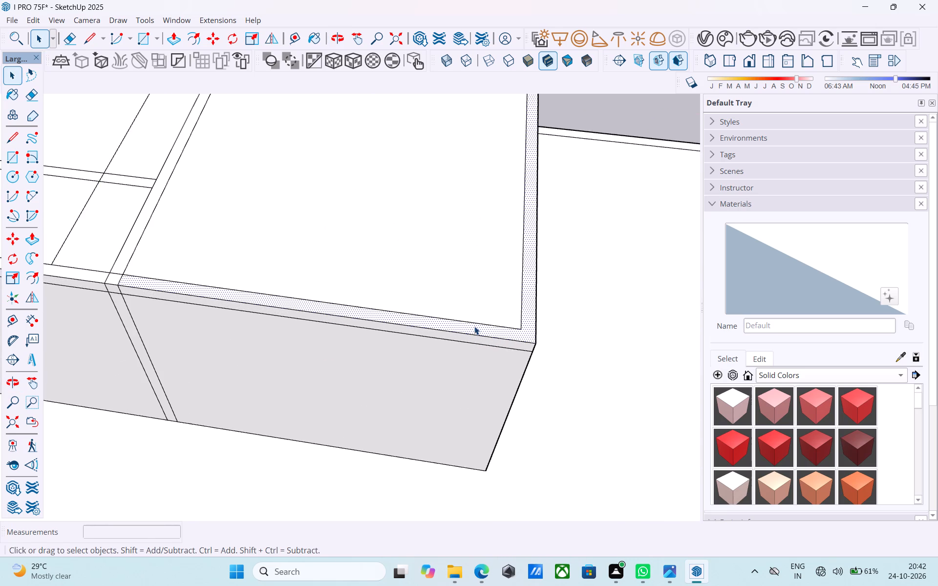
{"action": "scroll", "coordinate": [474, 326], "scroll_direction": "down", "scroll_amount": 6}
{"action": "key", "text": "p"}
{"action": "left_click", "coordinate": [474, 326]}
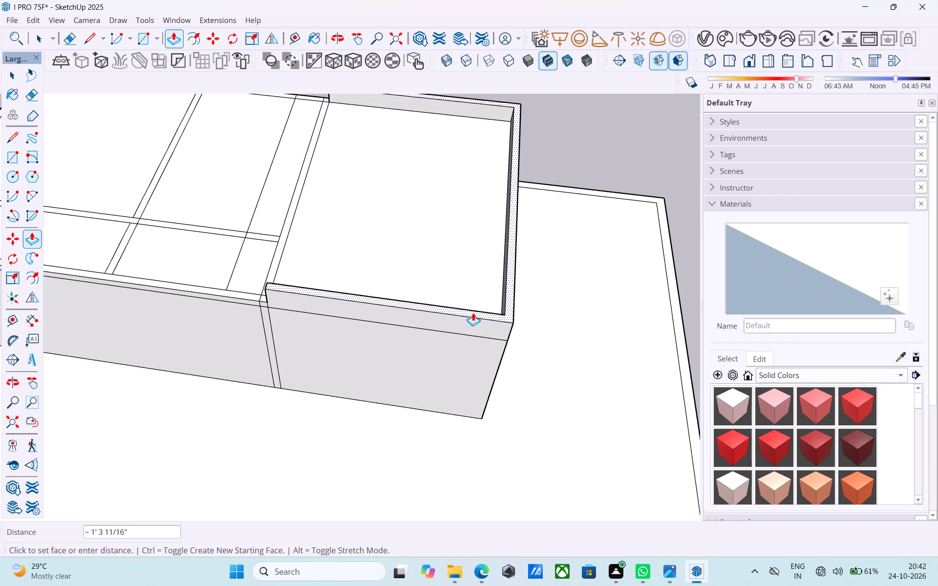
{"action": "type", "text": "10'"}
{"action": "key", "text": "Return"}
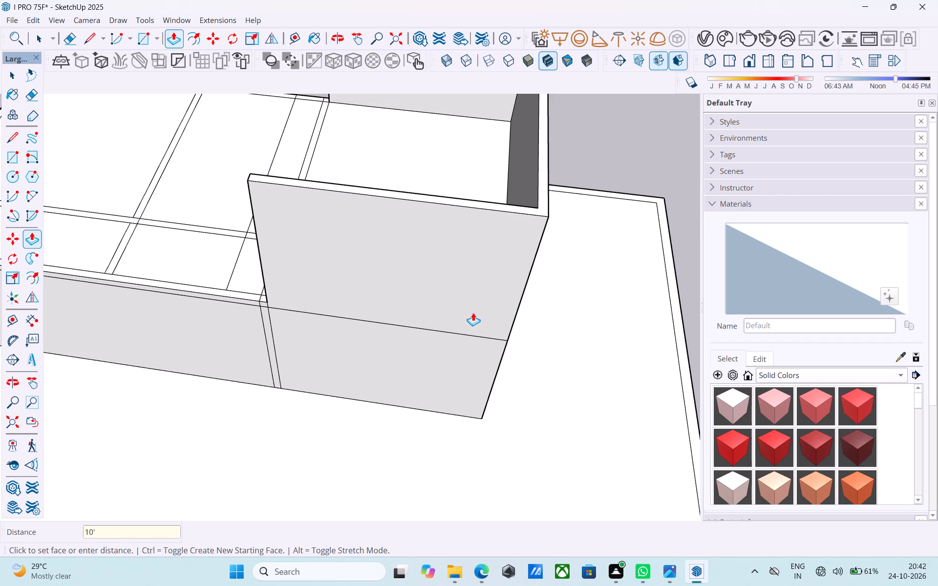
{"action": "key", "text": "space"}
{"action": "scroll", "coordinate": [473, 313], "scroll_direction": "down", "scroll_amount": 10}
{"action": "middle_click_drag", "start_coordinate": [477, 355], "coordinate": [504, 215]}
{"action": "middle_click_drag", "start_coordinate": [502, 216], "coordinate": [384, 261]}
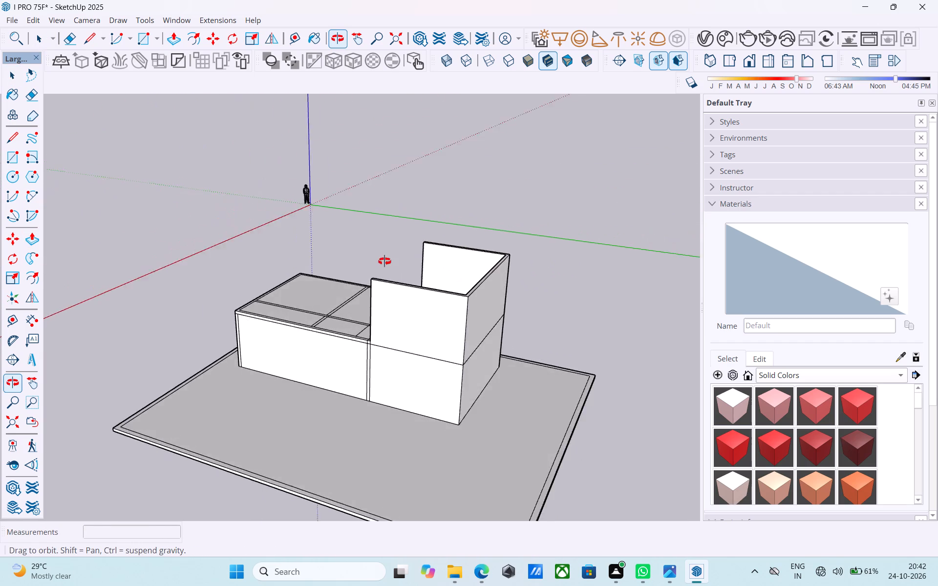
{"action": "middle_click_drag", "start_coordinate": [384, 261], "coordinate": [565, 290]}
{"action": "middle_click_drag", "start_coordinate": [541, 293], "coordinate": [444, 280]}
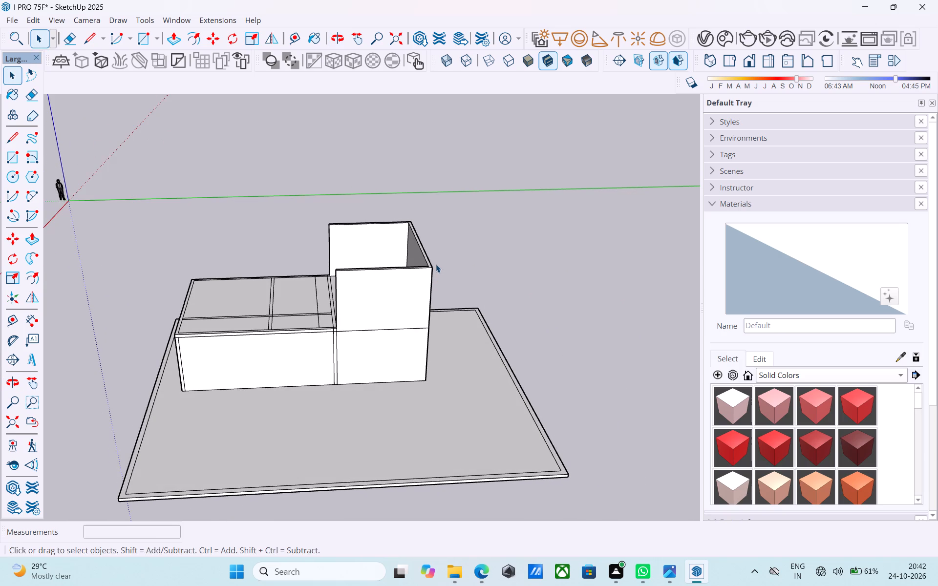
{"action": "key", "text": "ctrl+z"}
Copy the undivided end section's inner front wall line 10' toward the back of the slab.
{"action": "scroll", "coordinate": [434, 261], "scroll_direction": "down", "scroll_amount": 5}
{"action": "middle_click_drag", "start_coordinate": [428, 271], "coordinate": [436, 389]}
{"action": "scroll", "coordinate": [394, 289], "scroll_direction": "up", "scroll_amount": 5}
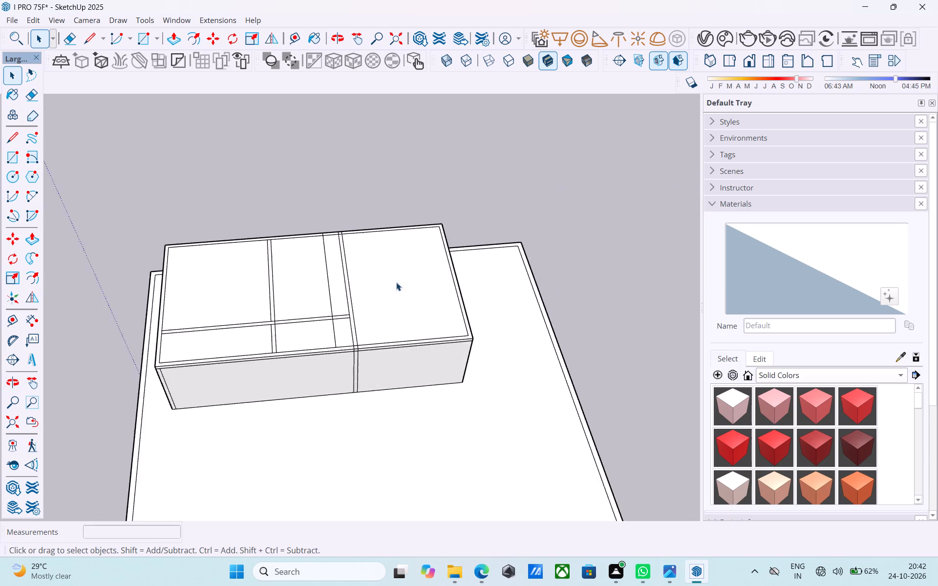
{"action": "scroll", "coordinate": [396, 282], "scroll_direction": "up", "scroll_amount": 7}
{"action": "key", "text": "space"}
{"action": "left_click", "coordinate": [471, 379]}
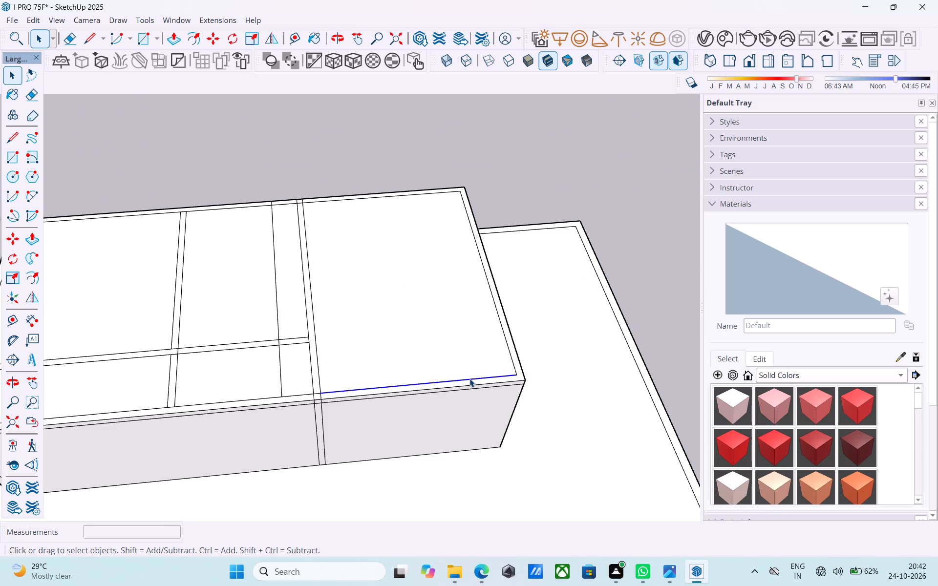
{"action": "key", "text": "m"}
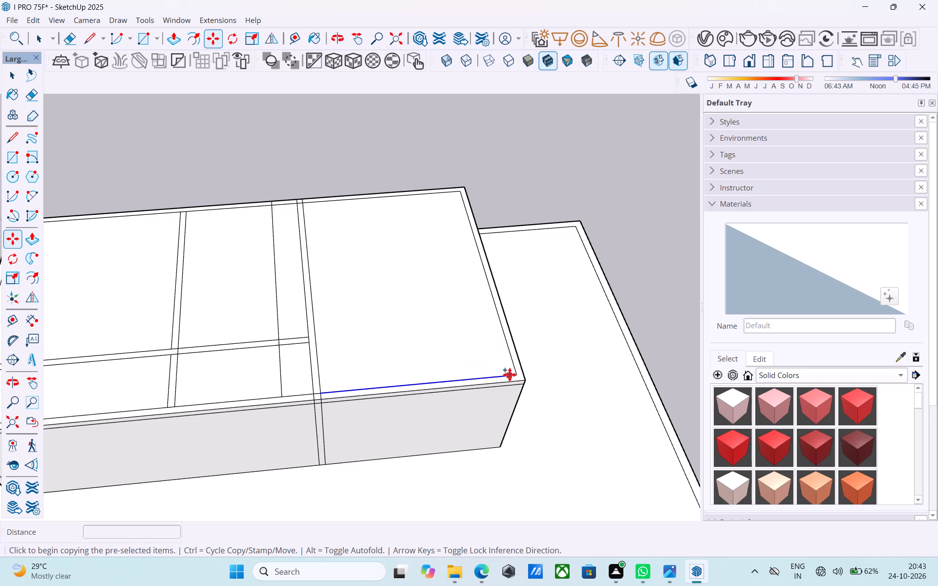
{"action": "left_click", "coordinate": [514, 376]}
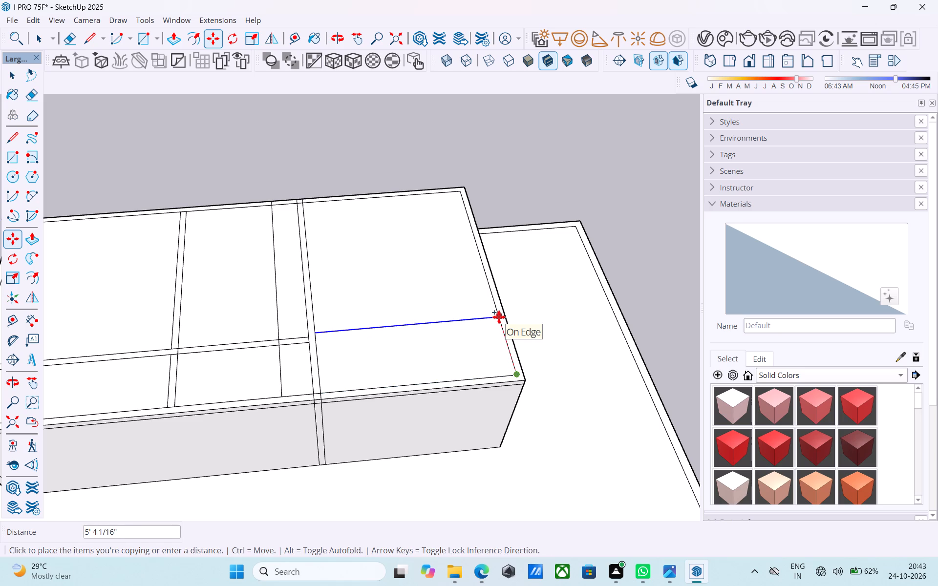
{"action": "type", "text": "8'"}
{"action": "key", "text": "Return"}
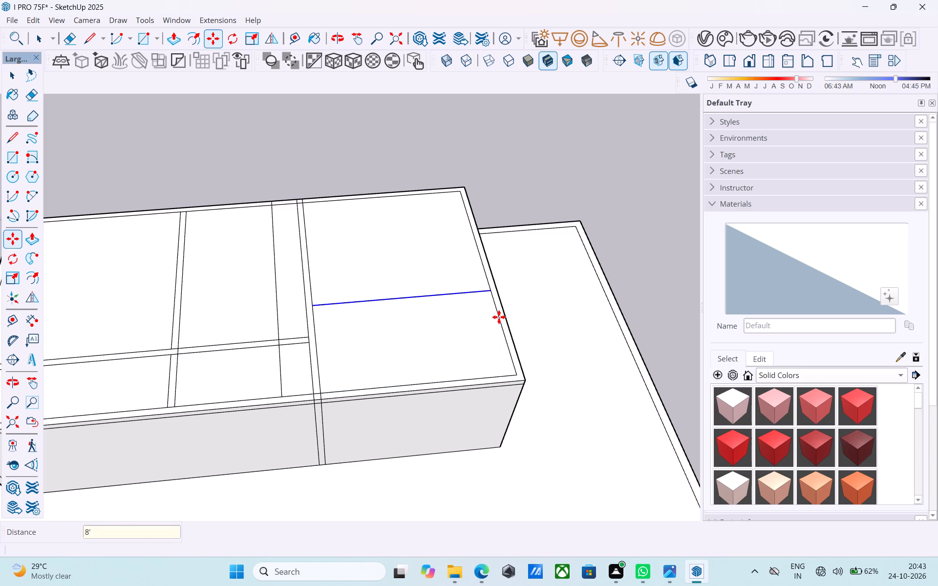
{"action": "type", "text": "10'"}
{"action": "key", "text": "Return"}
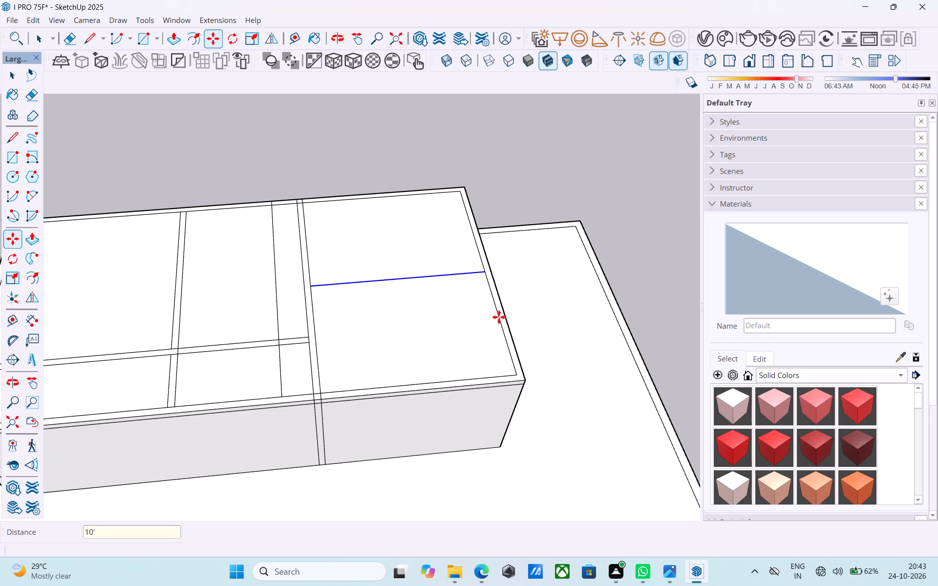
Copy the new cross line another 6" toward the back to form a partition strip across the end section.
{"action": "middle_click_drag", "start_coordinate": [499, 317], "coordinate": [417, 377]}
{"action": "scroll", "coordinate": [497, 283], "scroll_direction": "up", "scroll_amount": 2}
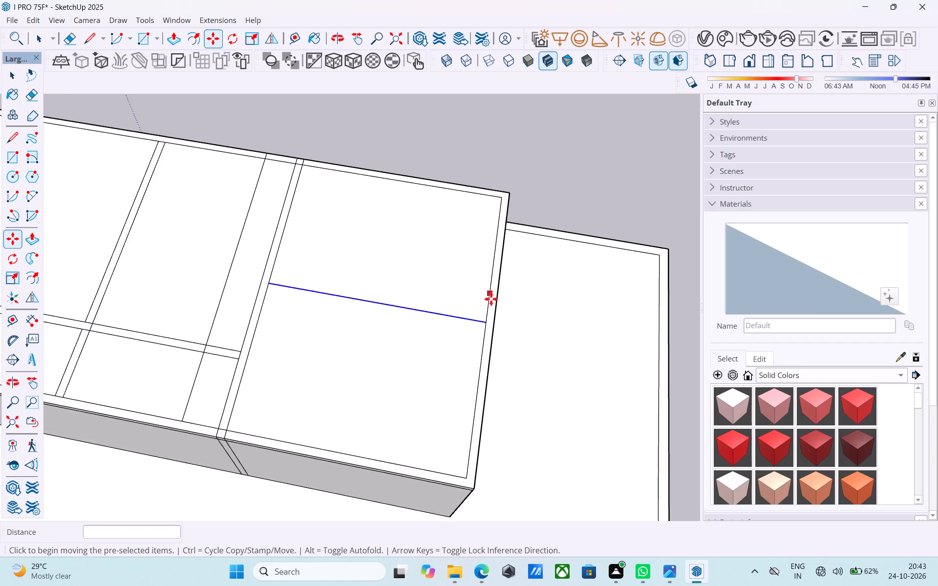
{"action": "scroll", "coordinate": [491, 299], "scroll_direction": "up", "scroll_amount": 6}
{"action": "left_click", "coordinate": [482, 329]}
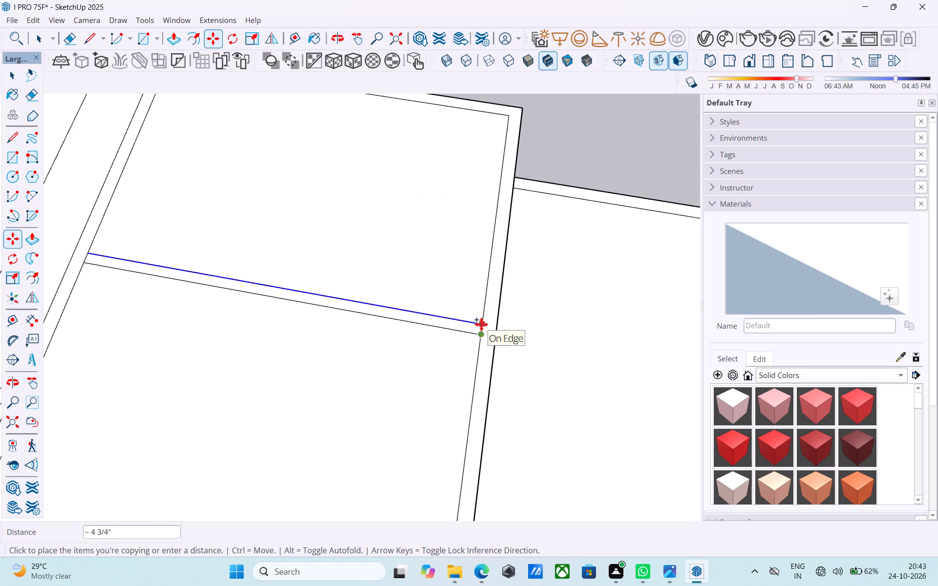
{"action": "type", "text": "6\""}
{"action": "key", "text": "Return"}
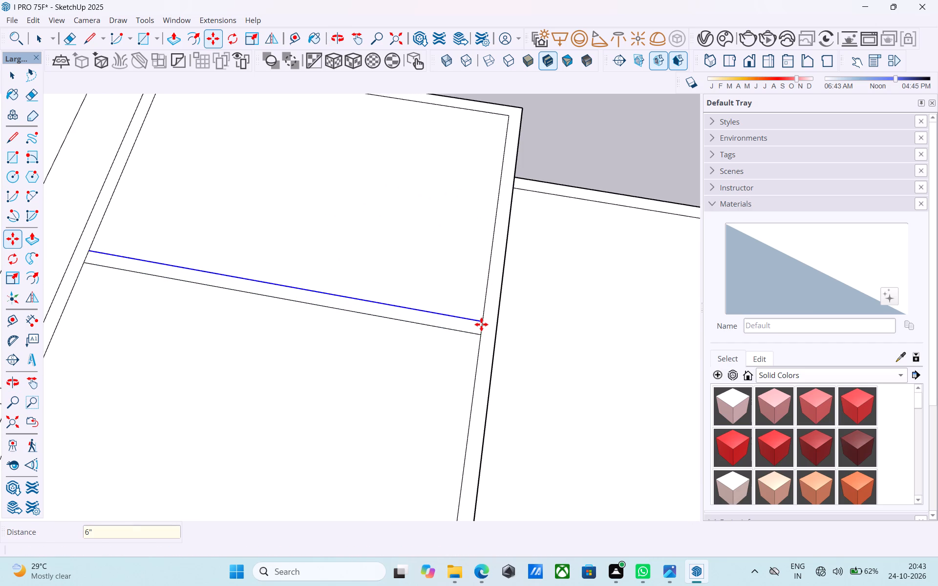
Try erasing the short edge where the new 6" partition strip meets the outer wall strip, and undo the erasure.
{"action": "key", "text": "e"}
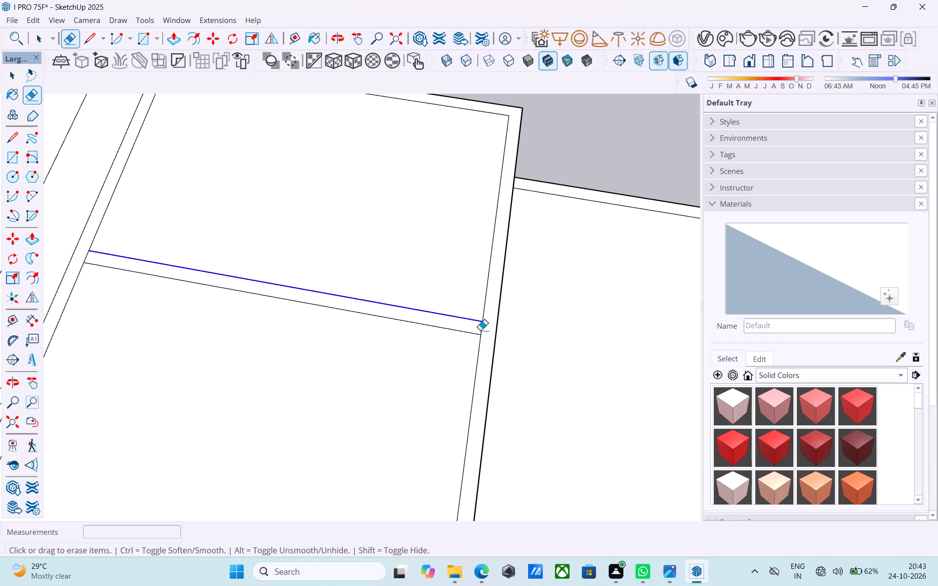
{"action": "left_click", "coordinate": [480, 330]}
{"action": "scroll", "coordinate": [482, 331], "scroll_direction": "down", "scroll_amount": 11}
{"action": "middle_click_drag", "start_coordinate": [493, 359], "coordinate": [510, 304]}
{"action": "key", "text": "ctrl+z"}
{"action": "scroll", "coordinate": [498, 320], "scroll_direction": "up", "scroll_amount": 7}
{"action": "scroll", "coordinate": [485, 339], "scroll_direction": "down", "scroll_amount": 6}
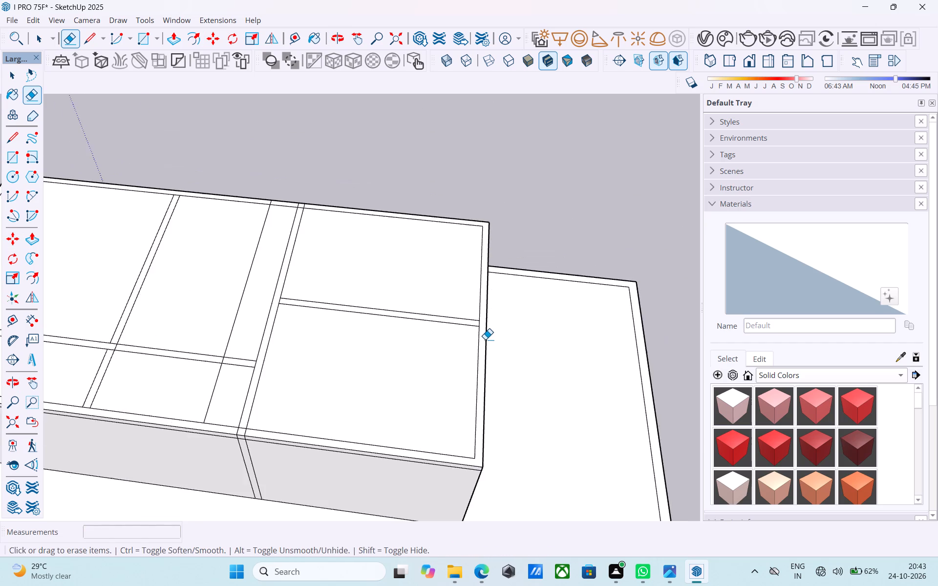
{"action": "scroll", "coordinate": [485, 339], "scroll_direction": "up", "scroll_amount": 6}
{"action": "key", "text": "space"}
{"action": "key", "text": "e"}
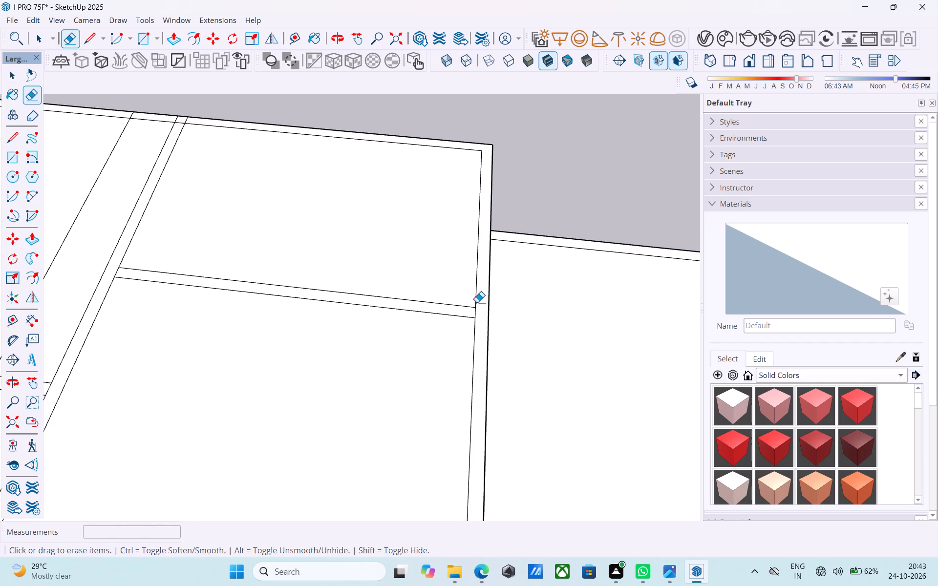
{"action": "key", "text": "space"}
Push/Pull the U-shaped outer wall strip around the end section up 10'.
{"action": "scroll", "coordinate": [478, 326], "scroll_direction": "down", "scroll_amount": 5}
{"action": "middle_click_drag", "start_coordinate": [478, 335], "coordinate": [467, 328]}
{"action": "middle_click_drag", "start_coordinate": [475, 344], "coordinate": [488, 354]}
{"action": "scroll", "coordinate": [500, 359], "scroll_direction": "down", "scroll_amount": 4}
{"action": "middle_click_drag", "start_coordinate": [498, 383], "coordinate": [500, 416]}
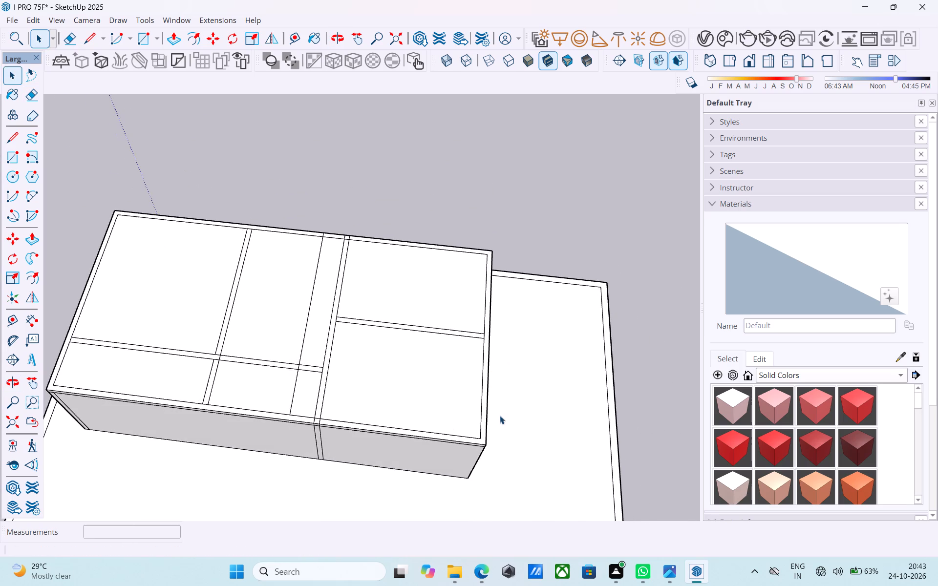
{"action": "key", "text": "p"}
{"action": "scroll", "coordinate": [496, 418], "scroll_direction": "up", "scroll_amount": 5}
{"action": "left_click", "coordinate": [474, 421]}
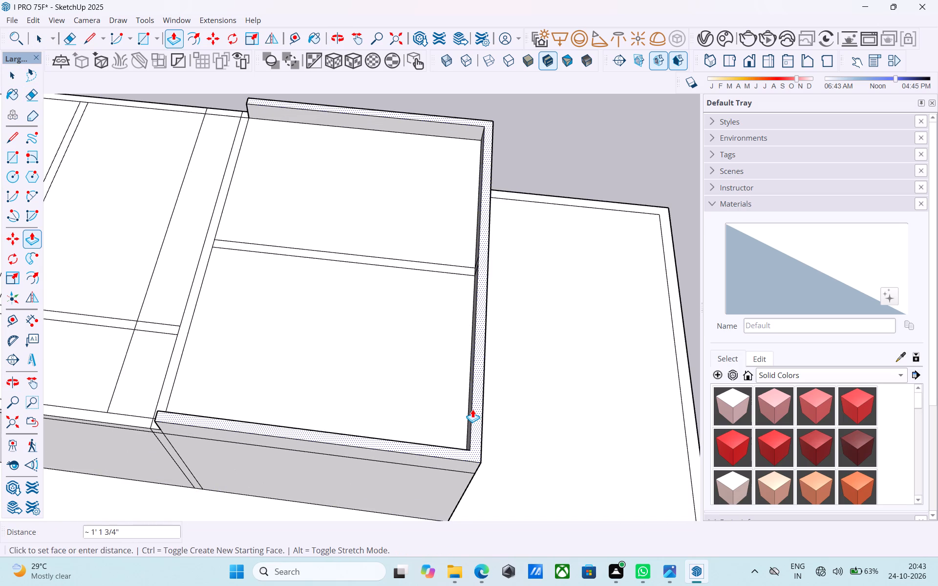
{"action": "type", "text": "10'"}
{"action": "key", "text": "Return"}
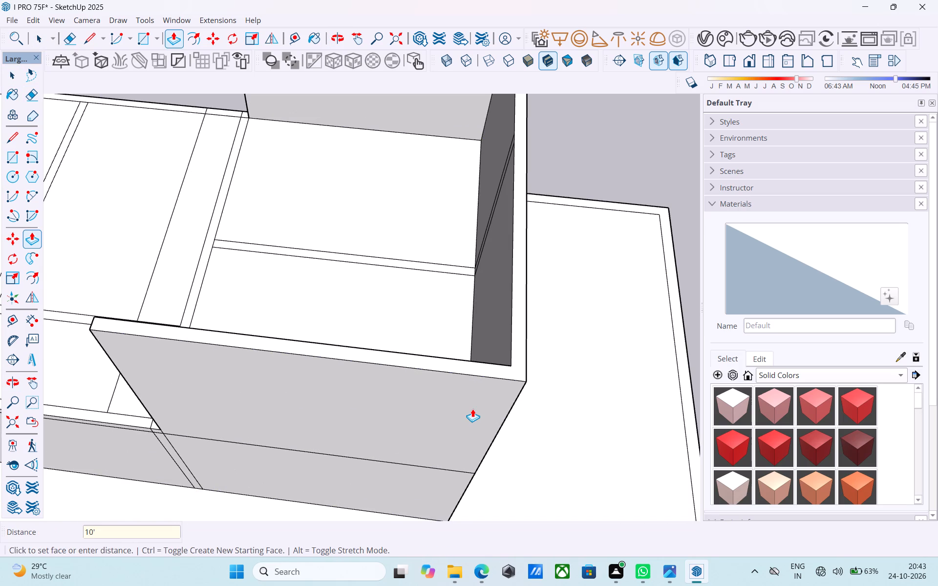
Raise the 6" partition strip inside the end section by the same 10' with Push/Pull.
{"action": "scroll", "coordinate": [443, 261], "scroll_direction": "up", "scroll_amount": 6}
{"action": "double_click", "coordinate": [442, 273]}
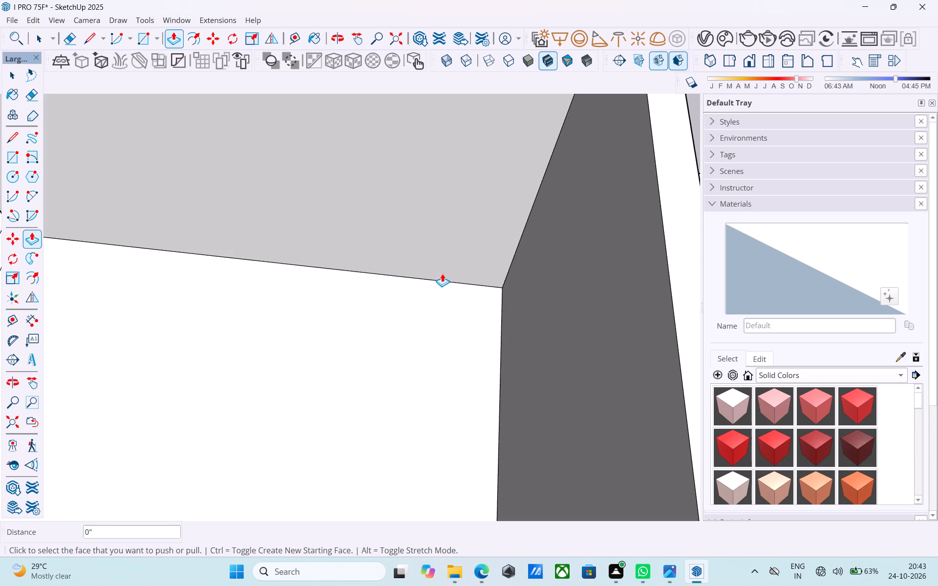
{"action": "key", "text": "space"}
{"action": "scroll", "coordinate": [442, 273], "scroll_direction": "down", "scroll_amount": 6}
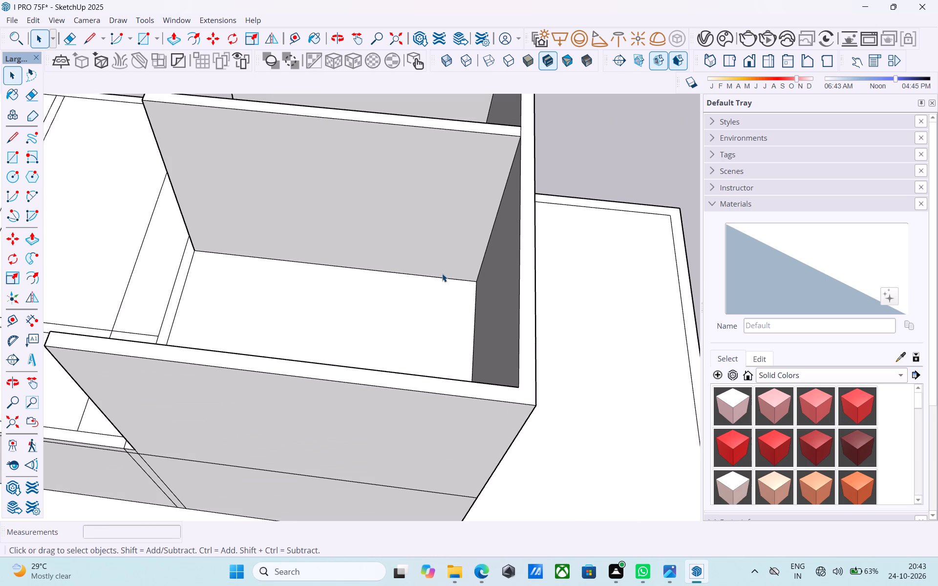
{"action": "scroll", "coordinate": [444, 280], "scroll_direction": "down", "scroll_amount": 4}
{"action": "scroll", "coordinate": [512, 281], "scroll_direction": "down", "scroll_amount": 2}
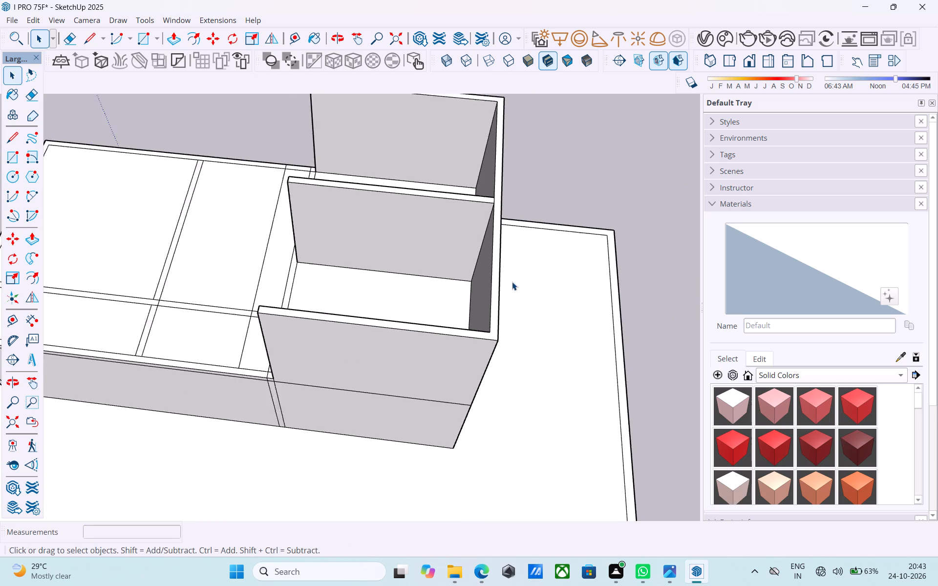
{"action": "scroll", "coordinate": [512, 282], "scroll_direction": "down", "scroll_amount": 10}
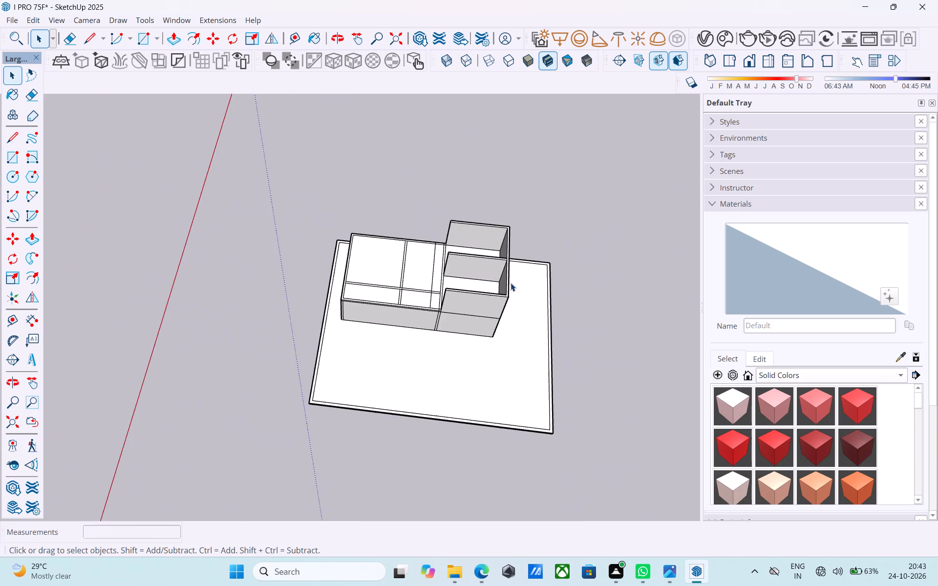
Erase both lines of the 6" lengthwise strip between the 6" cross strip and the single cross line on the roof slab.
{"action": "middle_click_drag", "start_coordinate": [408, 315], "coordinate": [475, 272]}
{"action": "scroll", "coordinate": [425, 269], "scroll_direction": "up", "scroll_amount": 4}
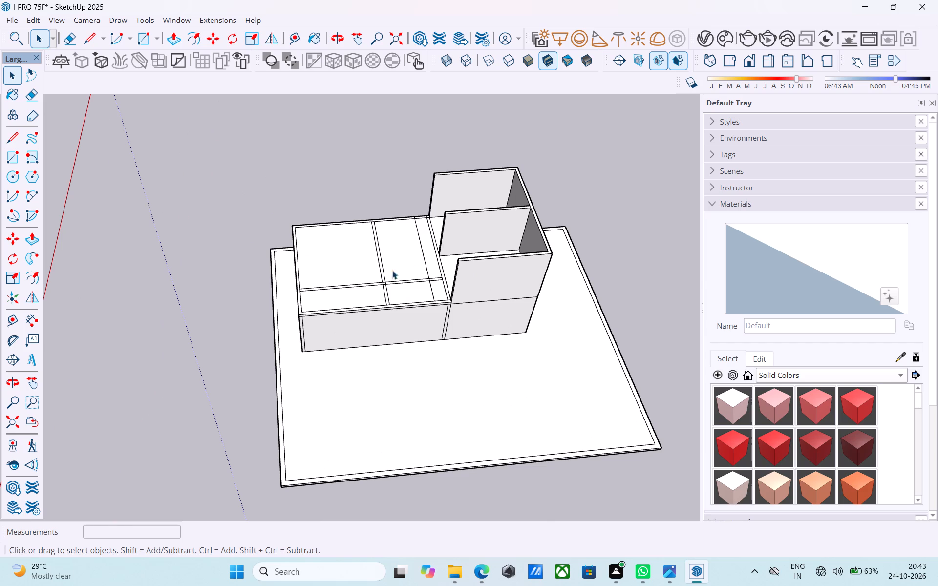
{"action": "middle_click_drag", "start_coordinate": [360, 271], "coordinate": [411, 347], "text": "shift"}
{"action": "scroll", "coordinate": [411, 347], "scroll_direction": "up", "scroll_amount": 9}
{"action": "middle_click_drag", "start_coordinate": [392, 371], "coordinate": [386, 369], "text": "shift"}
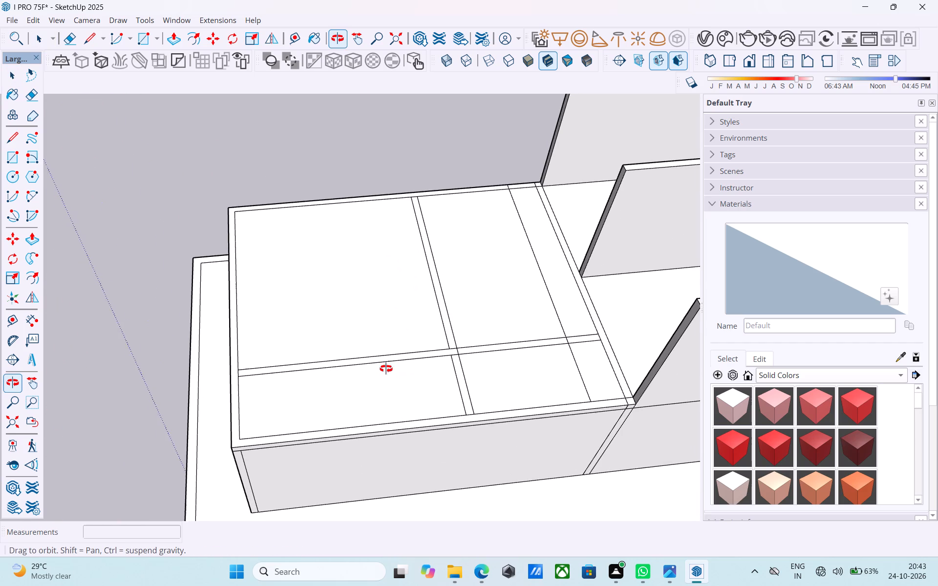
{"action": "middle_click_drag", "start_coordinate": [386, 369], "coordinate": [498, 327], "text": "shift"}
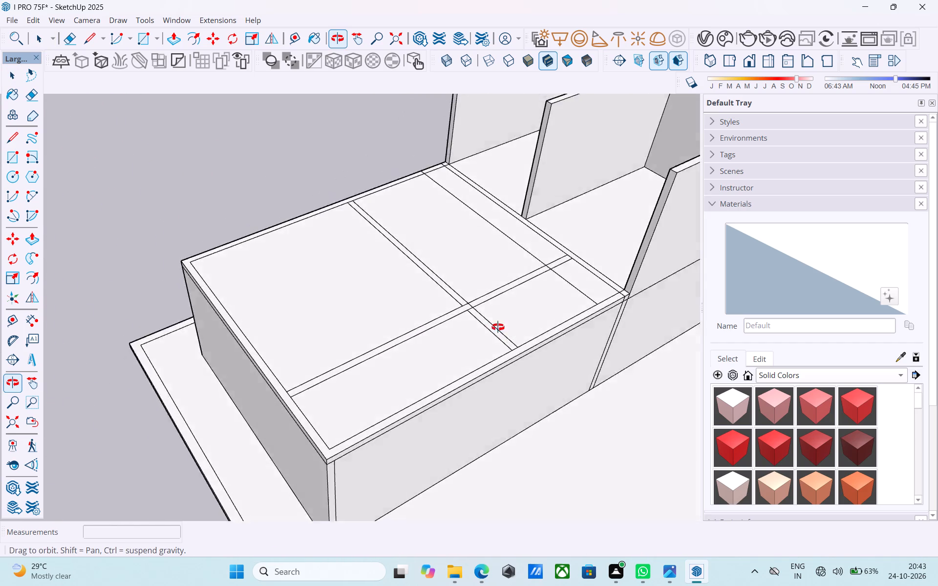
{"action": "middle_click_drag", "start_coordinate": [498, 327], "coordinate": [687, 363], "text": "shift"}
{"action": "scroll", "coordinate": [603, 336], "scroll_direction": "down", "scroll_amount": 1}
{"action": "middle_click_drag", "start_coordinate": [593, 338], "coordinate": [578, 366], "text": "shift"}
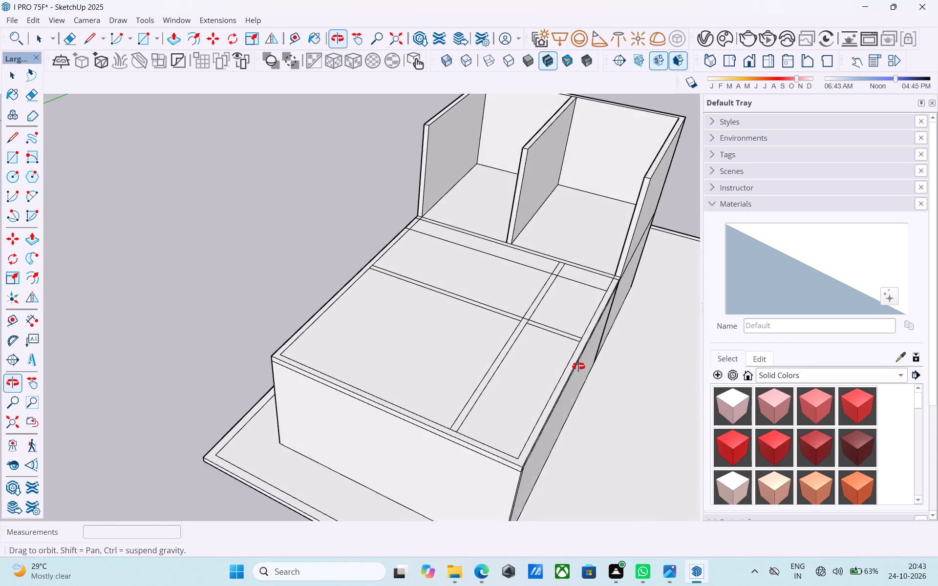
{"action": "middle_click_drag", "start_coordinate": [578, 366], "coordinate": [588, 377], "text": "shift"}
{"action": "middle_click_drag", "start_coordinate": [570, 372], "coordinate": [523, 370]}
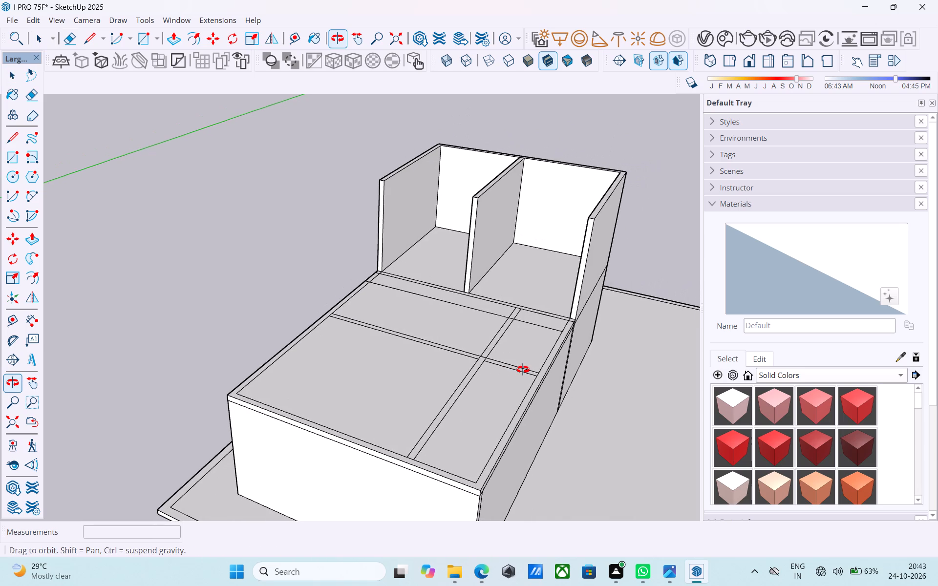
{"action": "middle_click_drag", "start_coordinate": [523, 370], "coordinate": [571, 410]}
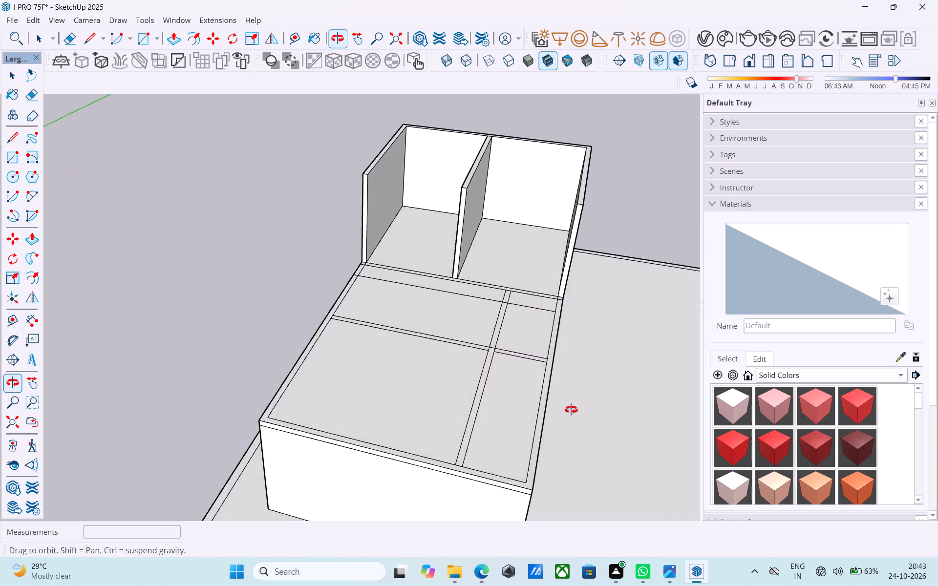
{"action": "middle_click_drag", "start_coordinate": [571, 410], "coordinate": [424, 399]}
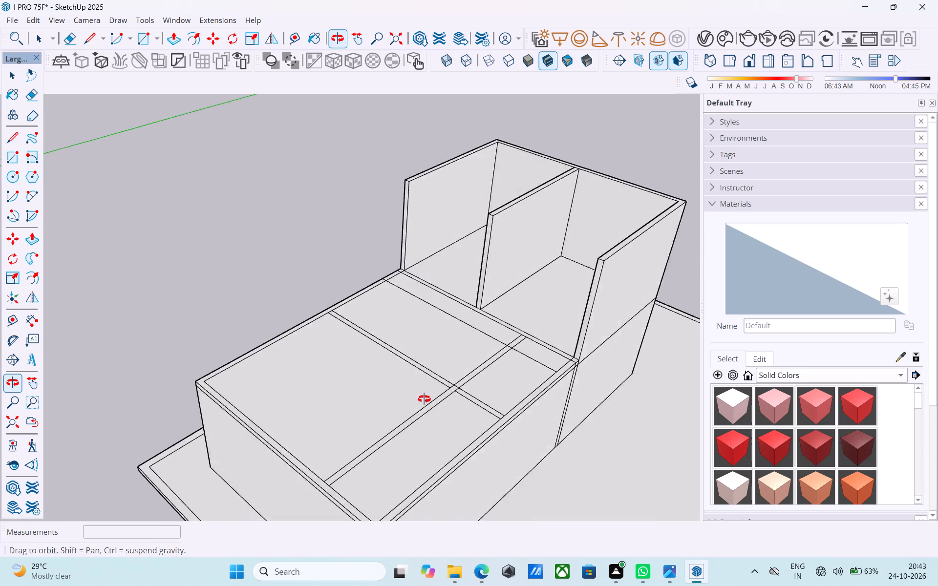
{"action": "middle_click_drag", "start_coordinate": [424, 399], "coordinate": [340, 417]}
{"action": "scroll", "coordinate": [474, 399], "scroll_direction": "up", "scroll_amount": 2}
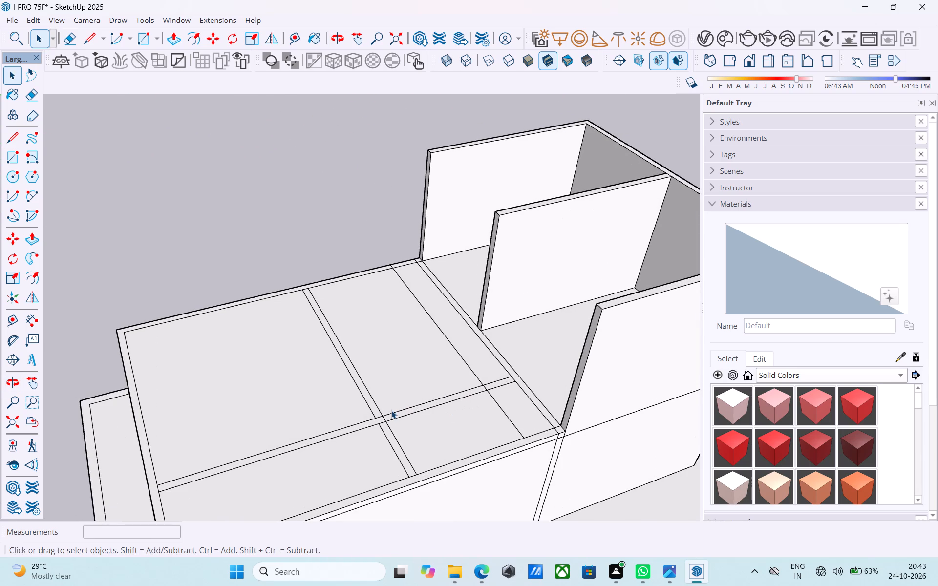
{"action": "key", "text": "e"}
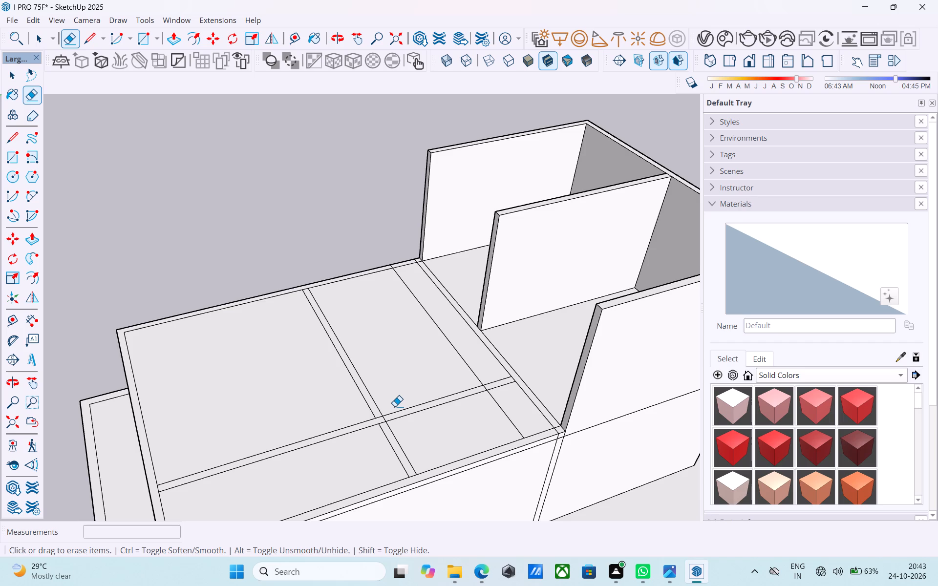
{"action": "left_click_drag", "start_coordinate": [425, 421], "coordinate": [400, 346]}
Erase the short edges across the long outer wall strip where the 6" cross strip and the other cross lines meet it.
{"action": "scroll", "coordinate": [413, 367], "scroll_direction": "down", "scroll_amount": 4}
{"action": "middle_click_drag", "start_coordinate": [413, 371], "coordinate": [427, 365]}
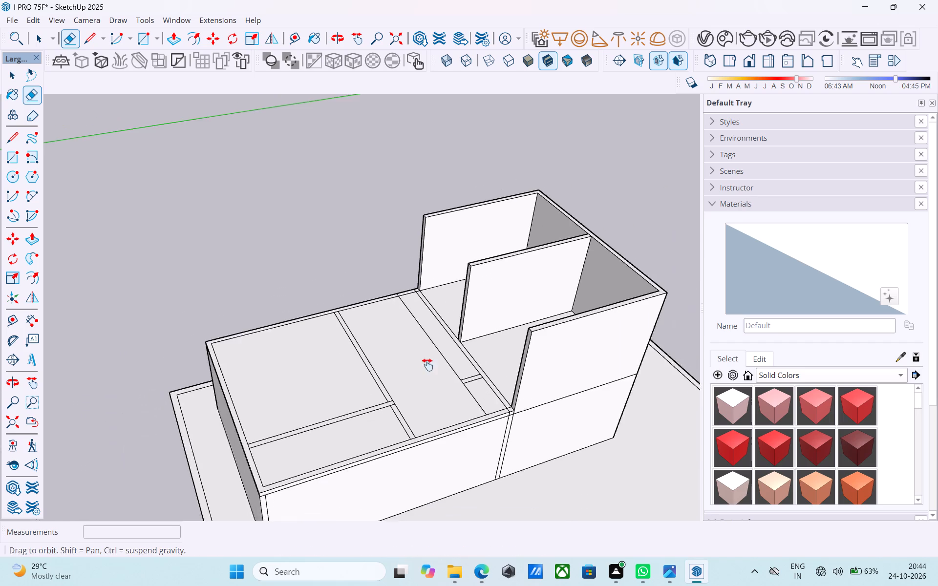
{"action": "middle_click_drag", "start_coordinate": [427, 365], "coordinate": [675, 371]}
{"action": "middle_click_drag", "start_coordinate": [530, 384], "coordinate": [568, 437], "text": "shift"}
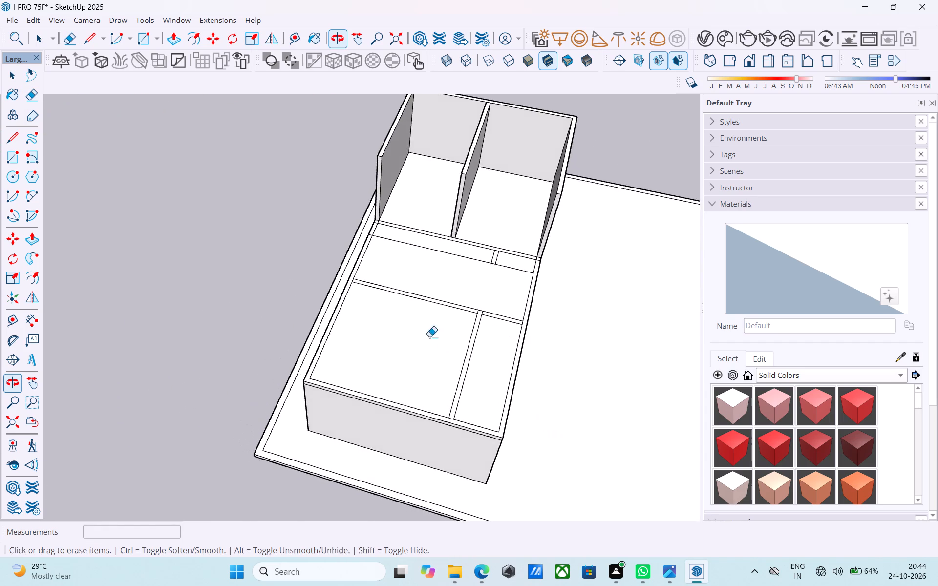
{"action": "scroll", "coordinate": [397, 323], "scroll_direction": "up", "scroll_amount": 12}
{"action": "left_click", "coordinate": [321, 253]}
{"action": "scroll", "coordinate": [324, 209], "scroll_direction": "down", "scroll_amount": 6}
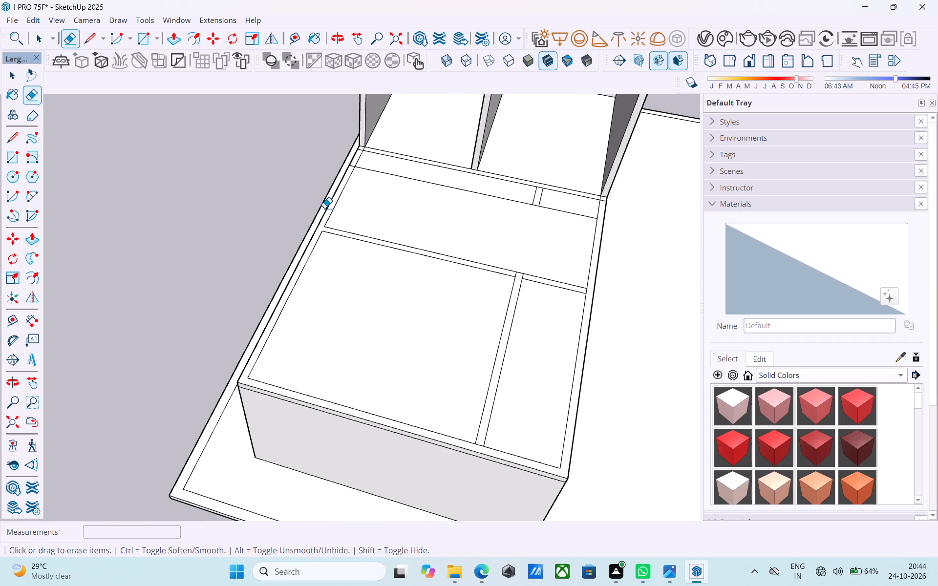
{"action": "scroll", "coordinate": [324, 208], "scroll_direction": "down", "scroll_amount": 5}
{"action": "scroll", "coordinate": [398, 314], "scroll_direction": "up", "scroll_amount": 17}
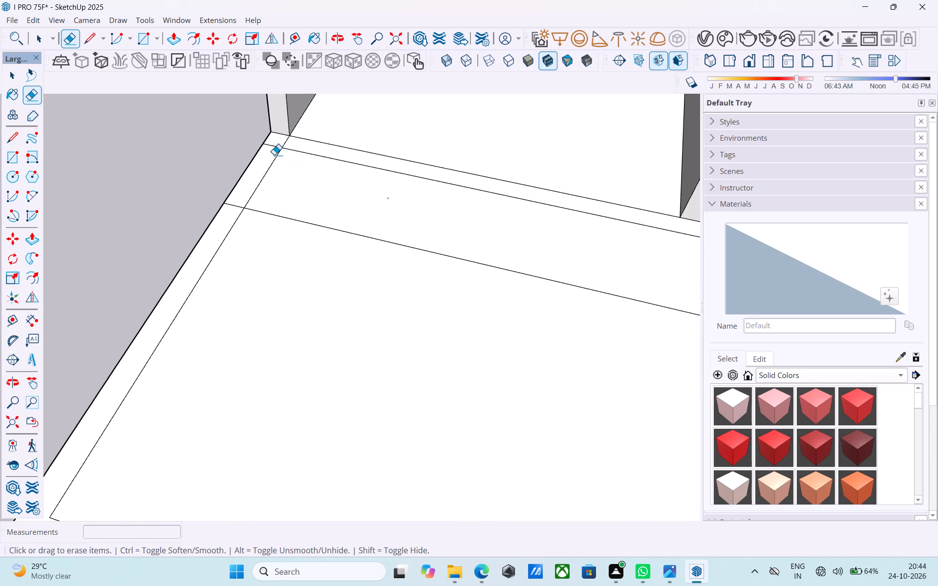
{"action": "left_click", "coordinate": [271, 146]}
{"action": "left_click", "coordinate": [234, 208]}
{"action": "scroll", "coordinate": [261, 168], "scroll_direction": "down", "scroll_amount": 9}
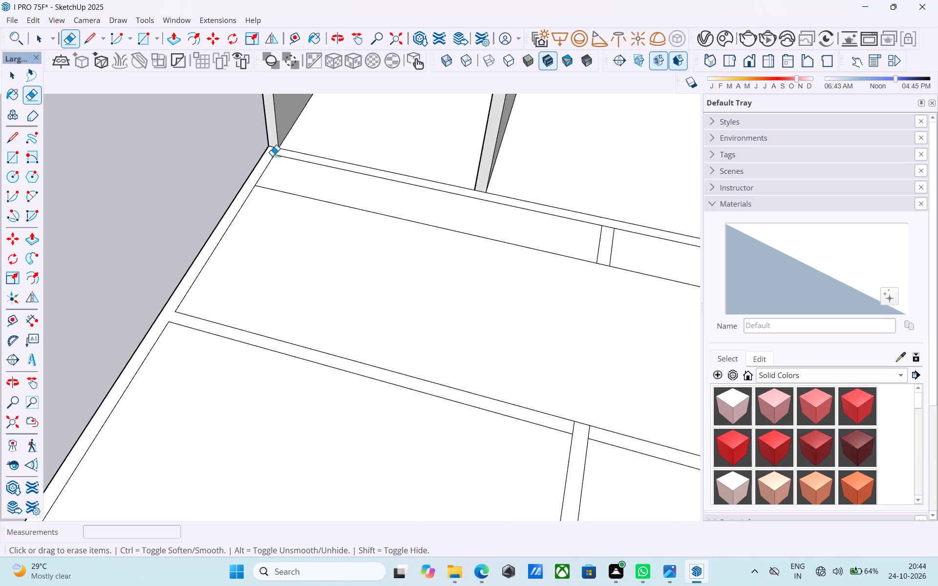
Draw a 6" line across the outer wall strip at the inner corner of the narrow room at the block's open end.
{"action": "scroll", "coordinate": [272, 156], "scroll_direction": "down", "scroll_amount": 13}
{"action": "middle_click_drag", "start_coordinate": [293, 278], "coordinate": [387, 268]}
{"action": "scroll", "coordinate": [414, 286], "scroll_direction": "up", "scroll_amount": 6}
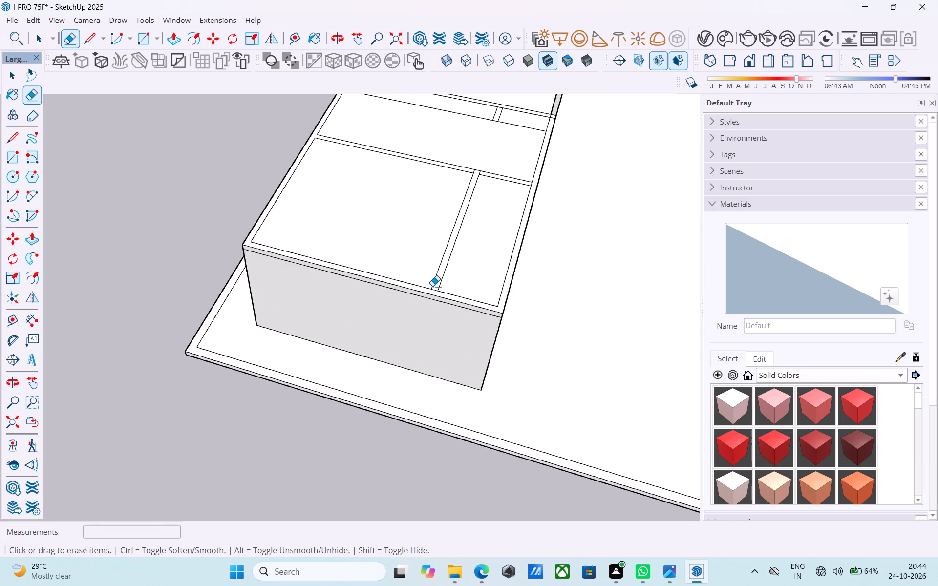
{"action": "middle_click_drag", "start_coordinate": [436, 287], "coordinate": [442, 305]}
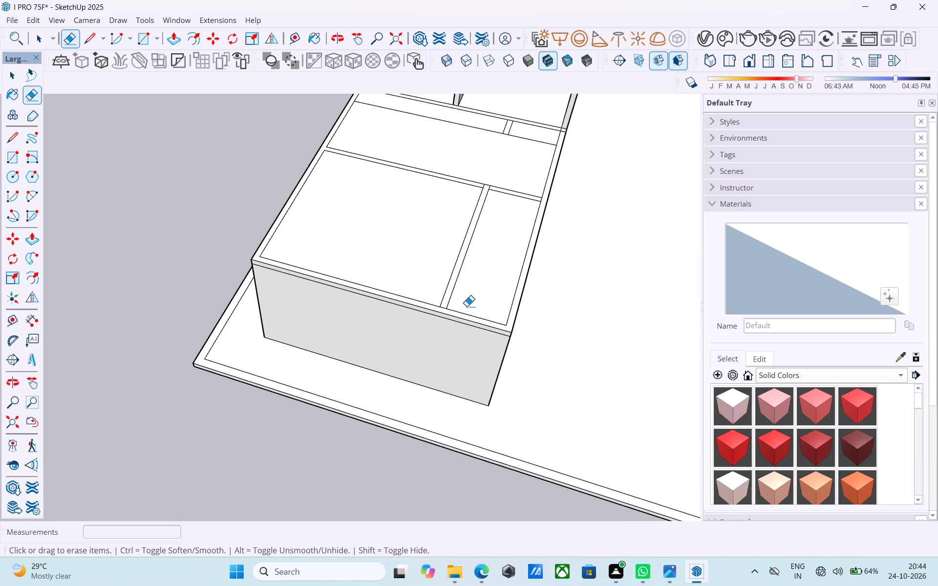
{"action": "key", "text": "l"}
{"action": "scroll", "coordinate": [504, 313], "scroll_direction": "up", "scroll_amount": 4}
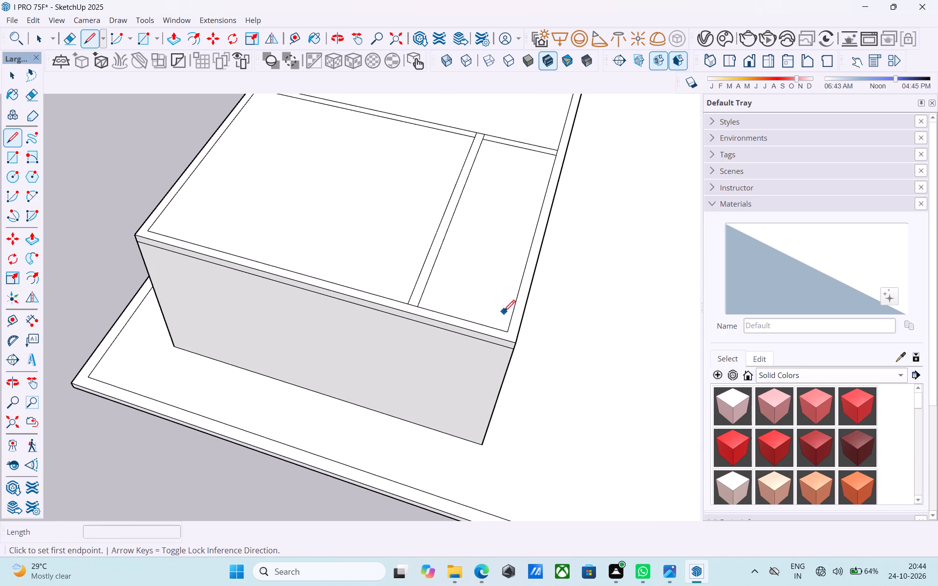
{"action": "left_click", "coordinate": [511, 328]}
{"action": "left_click", "coordinate": [518, 335]}
Push/Pull the connected outer wall and cross strip of the main block up 10'.
{"action": "key", "text": "space"}
{"action": "left_click", "coordinate": [471, 327]}
{"action": "key", "text": "p"}
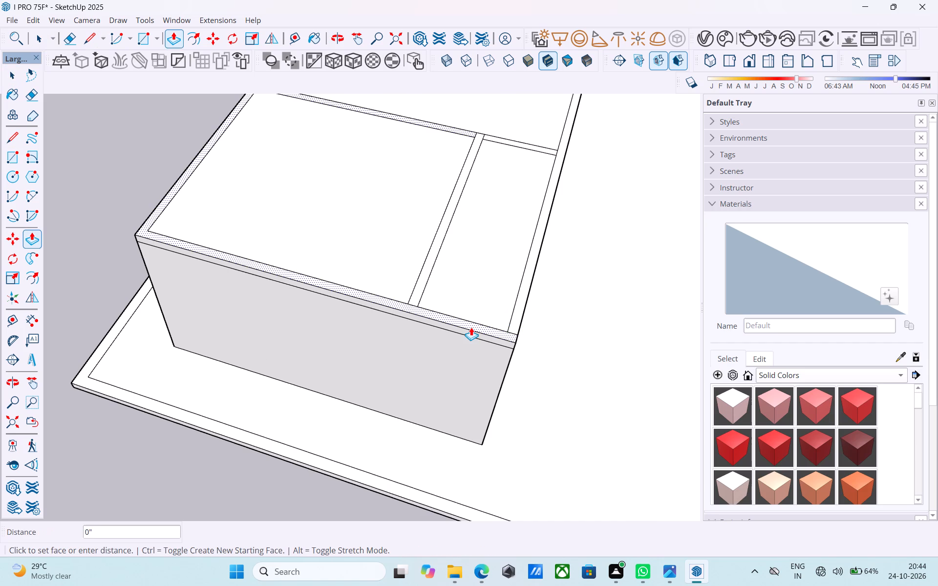
{"action": "left_click", "coordinate": [471, 327]}
{"action": "scroll", "coordinate": [471, 319], "scroll_direction": "down", "scroll_amount": 7}
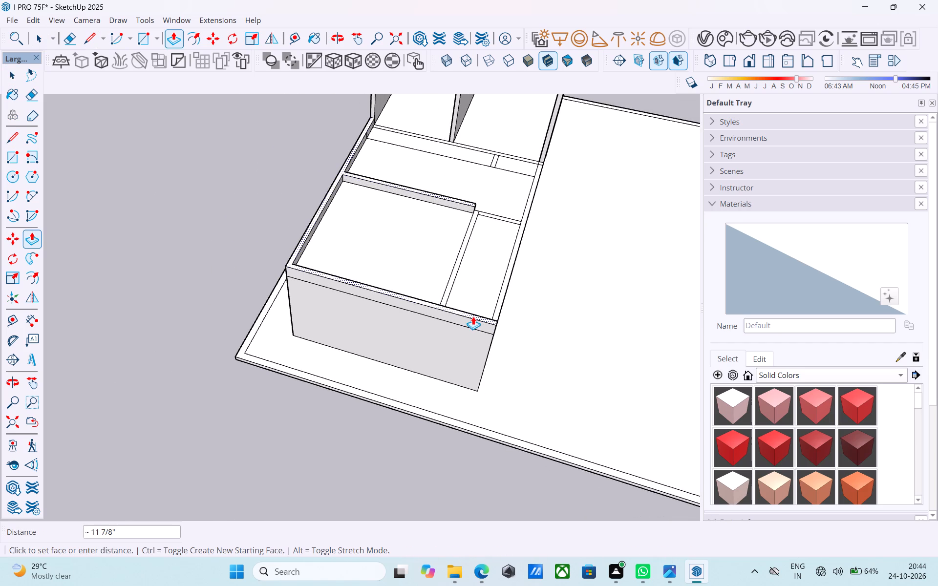
{"action": "type", "text": "10'"}
{"action": "key", "text": "Return"}
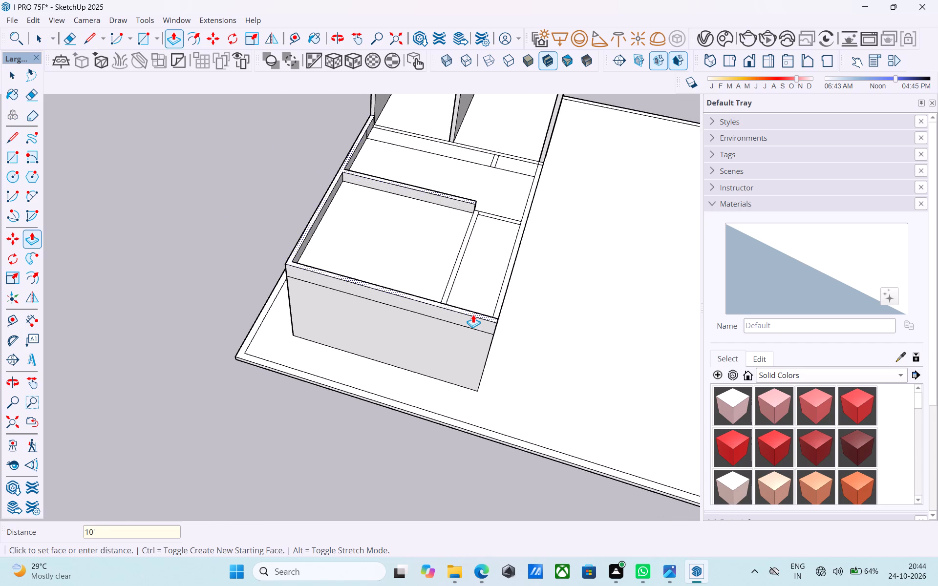
Erase the leftover vertical lines on the long raised wall's inner face and the short seam across its top.
{"action": "key", "text": "space"}
{"action": "scroll", "coordinate": [477, 318], "scroll_direction": "down", "scroll_amount": 7}
{"action": "middle_click_drag", "start_coordinate": [480, 328], "coordinate": [222, 352], "text": "shift"}
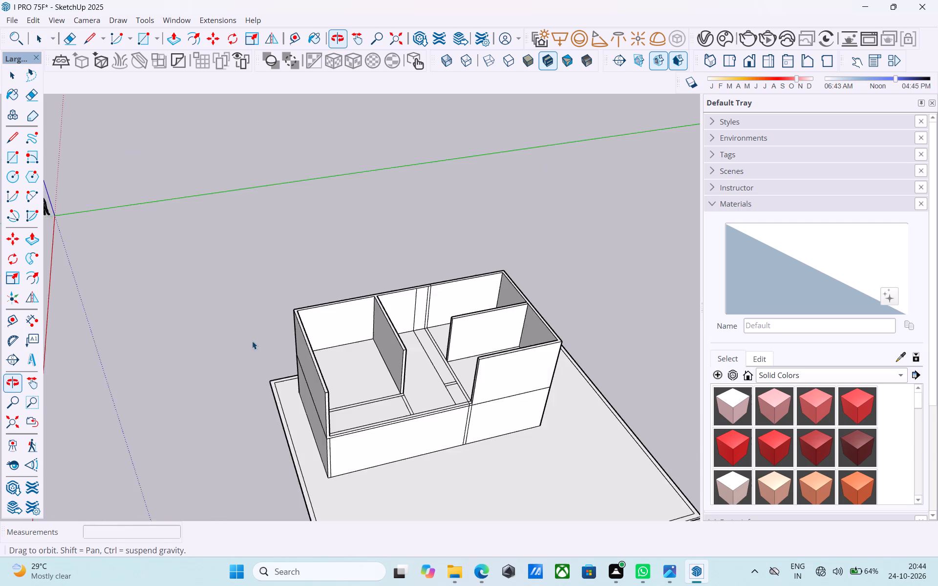
{"action": "scroll", "coordinate": [403, 304], "scroll_direction": "up", "scroll_amount": 11}
{"action": "middle_click_drag", "start_coordinate": [441, 293], "coordinate": [443, 316], "text": "shift"}
{"action": "key", "text": "e"}
{"action": "left_click_drag", "start_coordinate": [440, 316], "coordinate": [419, 322]}
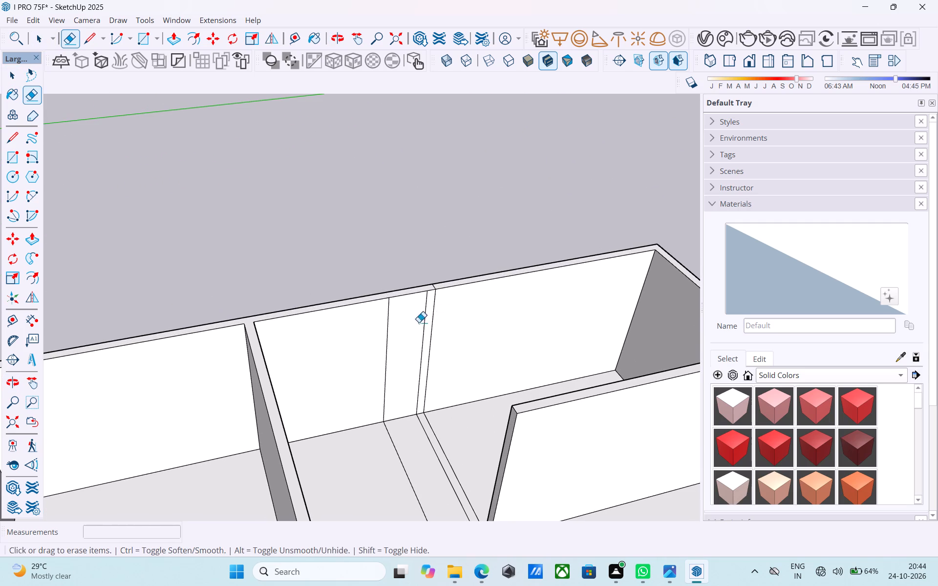
{"action": "left_click_drag", "start_coordinate": [419, 322], "coordinate": [352, 341]}
{"action": "middle_click_drag", "start_coordinate": [431, 304], "coordinate": [477, 445]}
{"action": "scroll", "coordinate": [458, 335], "scroll_direction": "up", "scroll_amount": 8}
{"action": "left_click", "coordinate": [422, 289]}
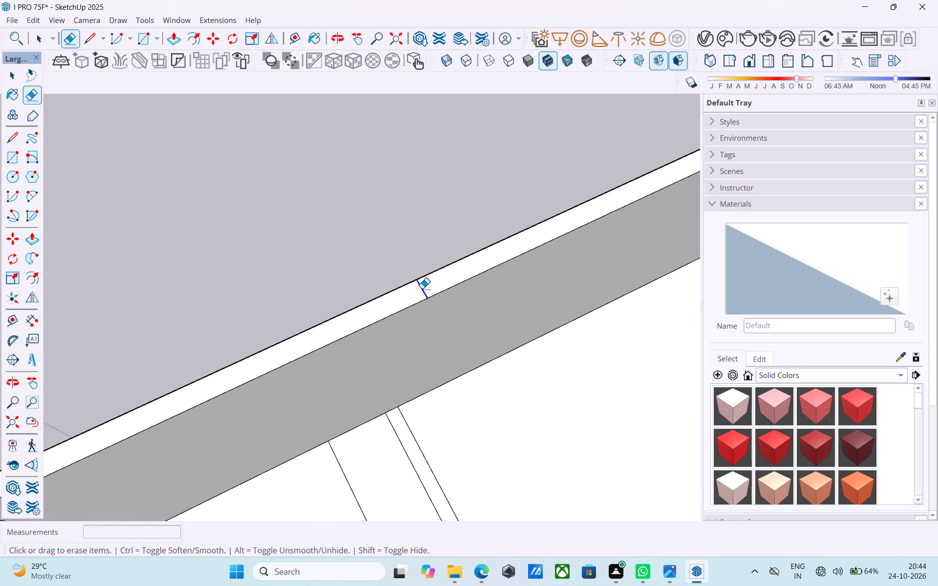
Erase the leftover cross lines on the floor between the long raised wall and the end-section partition, up to the small stub.
{"action": "scroll", "coordinate": [417, 303], "scroll_direction": "down", "scroll_amount": 2}
{"action": "middle_click_drag", "start_coordinate": [432, 304], "coordinate": [435, 202]}
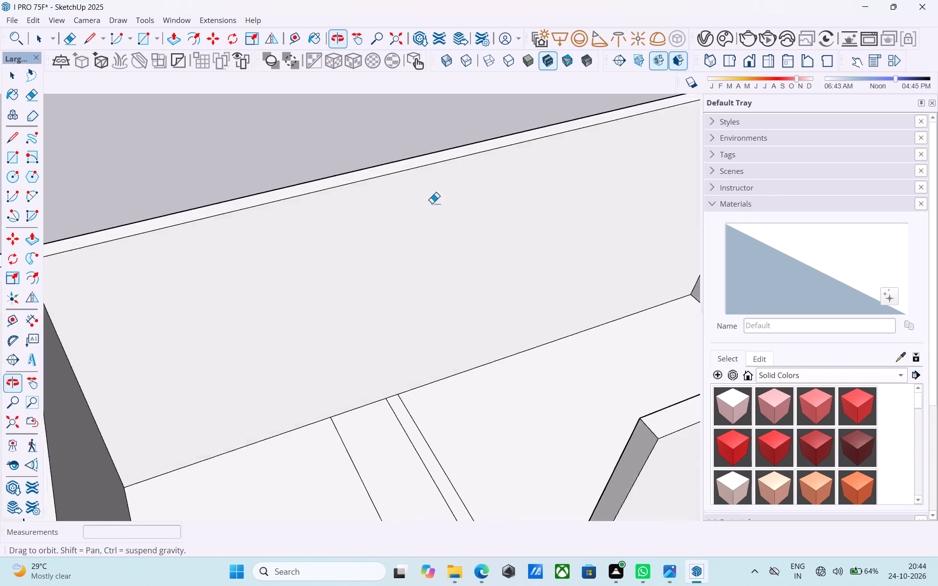
{"action": "scroll", "coordinate": [432, 202], "scroll_direction": "down", "scroll_amount": 7}
{"action": "scroll", "coordinate": [444, 283], "scroll_direction": "down", "scroll_amount": 4}
{"action": "left_click_drag", "start_coordinate": [447, 333], "coordinate": [426, 364]}
{"action": "left_click_drag", "start_coordinate": [415, 371], "coordinate": [410, 378]}
{"action": "scroll", "coordinate": [396, 340], "scroll_direction": "down", "scroll_amount": 1}
{"action": "scroll", "coordinate": [396, 340], "scroll_direction": "up", "scroll_amount": 1}
{"action": "scroll", "coordinate": [396, 340], "scroll_direction": "down", "scroll_amount": 11}
{"action": "middle_click_drag", "start_coordinate": [418, 372], "coordinate": [358, 176]}
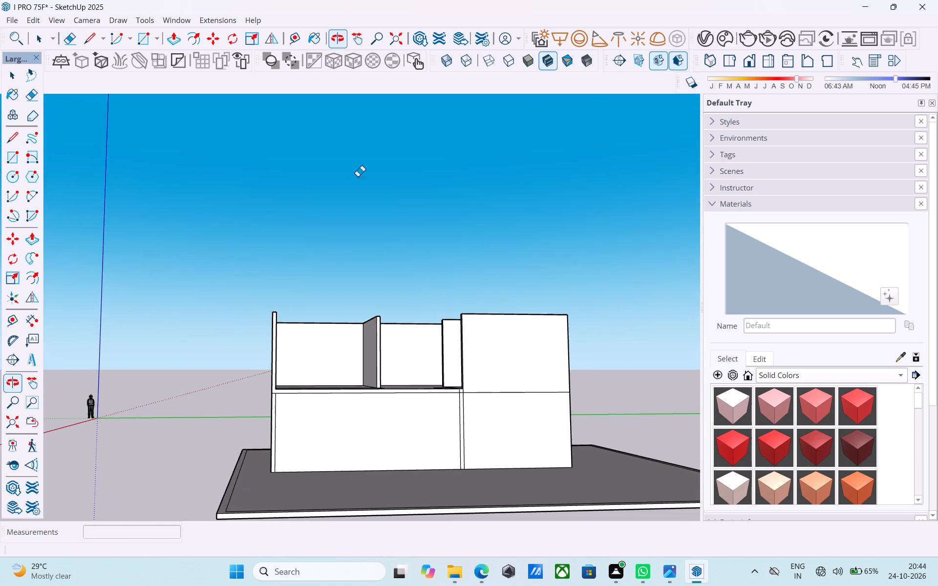
{"action": "middle_click_drag", "start_coordinate": [418, 380], "coordinate": [444, 528], "text": "shift"}
{"action": "middle_click_drag", "start_coordinate": [461, 353], "coordinate": [480, 528]}
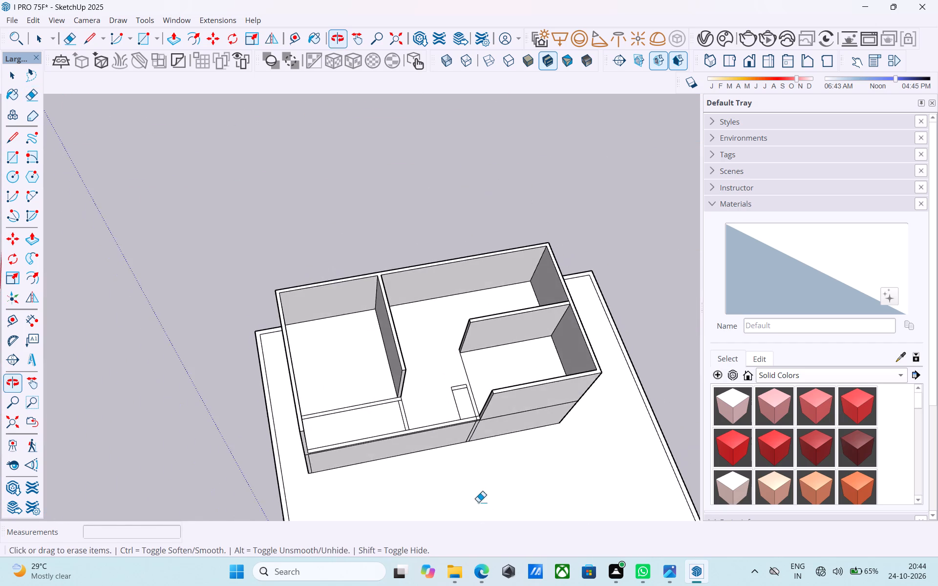
{"action": "scroll", "coordinate": [472, 415], "scroll_direction": "up", "scroll_amount": 6}
{"action": "middle_click_drag", "start_coordinate": [471, 401], "coordinate": [475, 445]}
{"action": "scroll", "coordinate": [471, 428], "scroll_direction": "up", "scroll_amount": 5}
{"action": "left_click", "coordinate": [469, 421]}
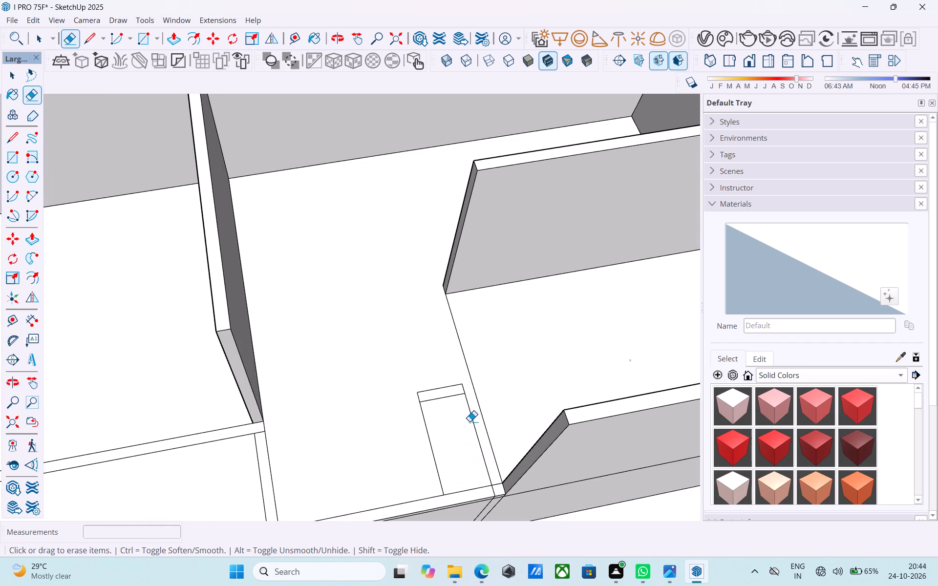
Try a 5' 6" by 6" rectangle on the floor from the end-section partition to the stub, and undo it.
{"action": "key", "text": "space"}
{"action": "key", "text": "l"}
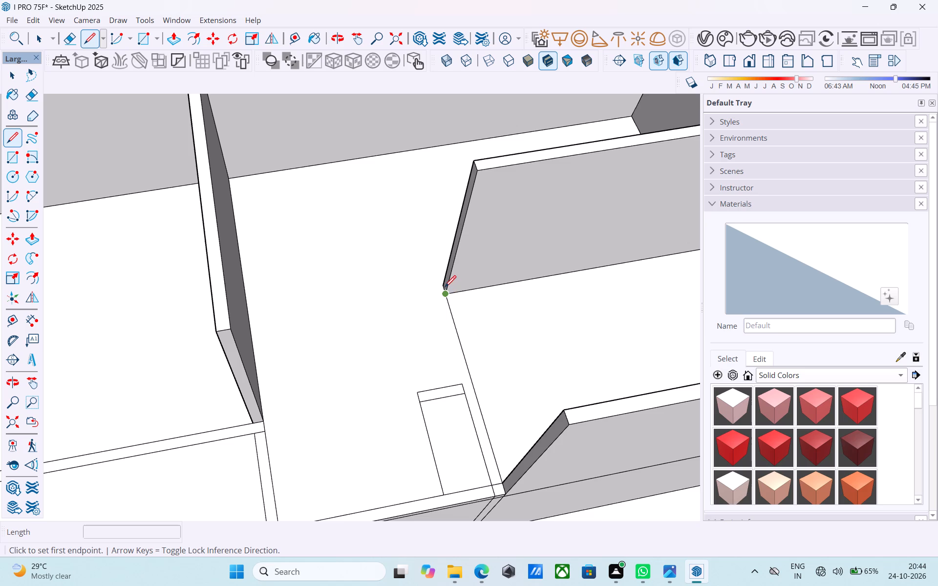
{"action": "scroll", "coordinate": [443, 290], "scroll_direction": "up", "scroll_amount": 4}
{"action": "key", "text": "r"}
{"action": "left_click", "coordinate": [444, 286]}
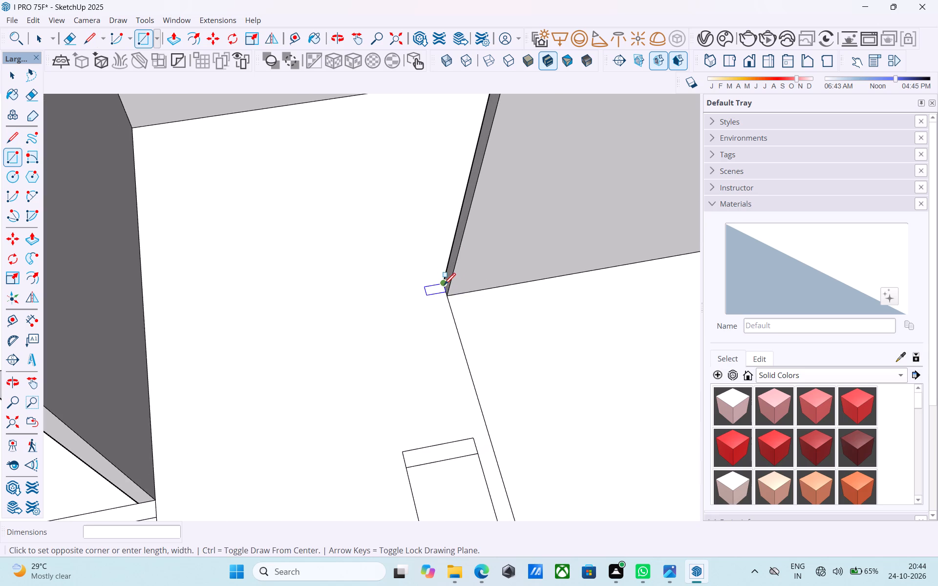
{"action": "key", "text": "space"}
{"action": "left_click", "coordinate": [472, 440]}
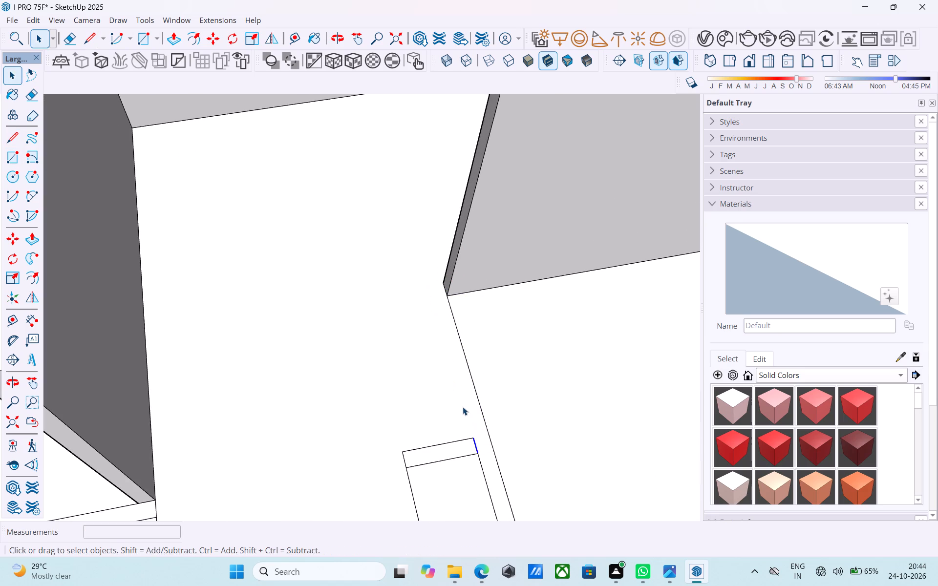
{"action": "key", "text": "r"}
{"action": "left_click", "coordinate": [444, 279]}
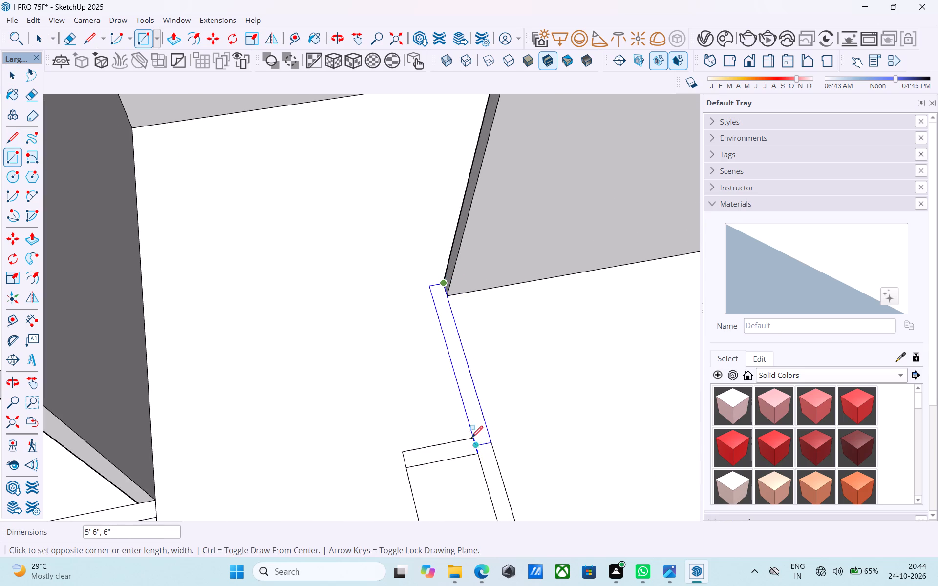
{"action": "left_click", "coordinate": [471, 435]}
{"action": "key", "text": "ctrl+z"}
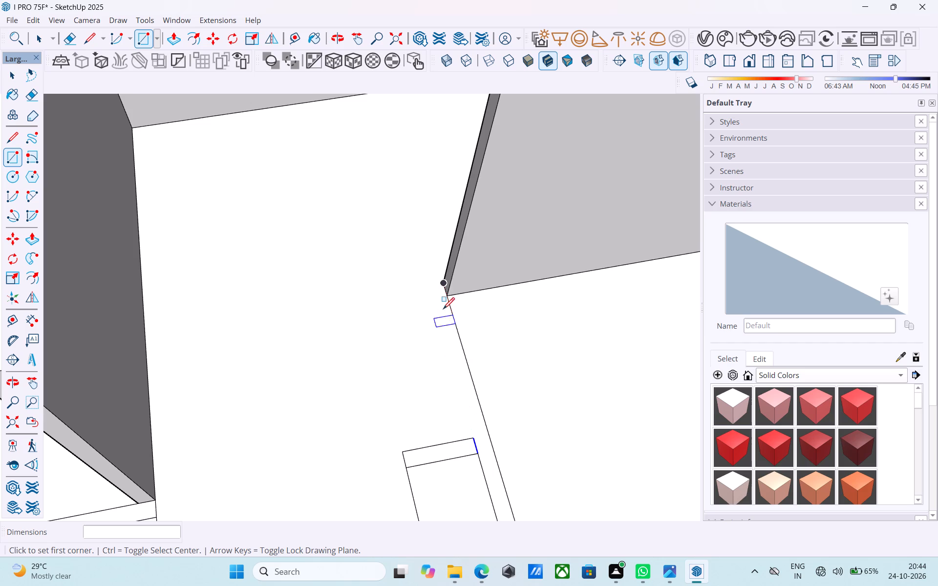
Draw a 5' 6" by 6" rectangle on the floor from the end-section partition's base corner to the small stub's corner.
{"action": "left_click", "coordinate": [446, 283]}
{"action": "left_click", "coordinate": [475, 439]}
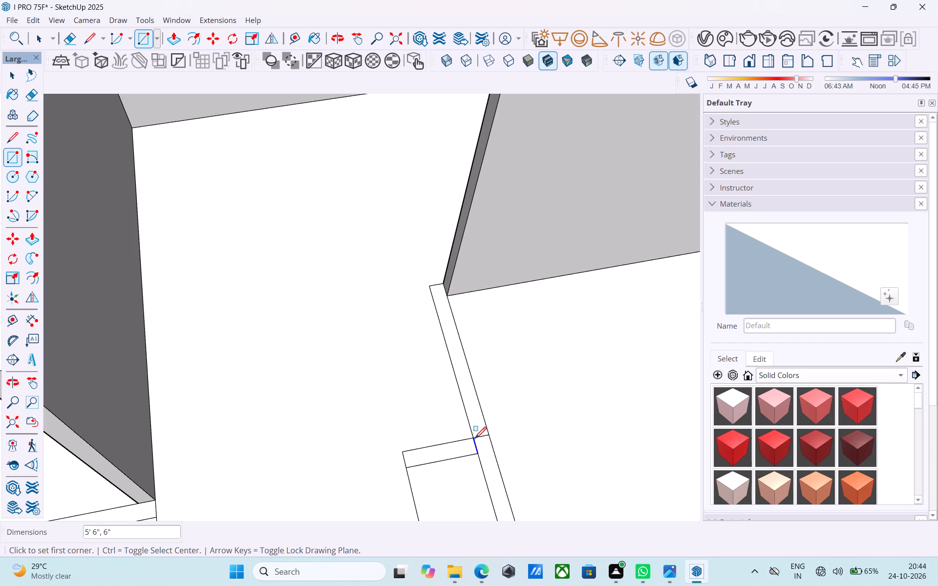
Erase the short seam across the floor strip at the stub's corner, plus the strip's long inner edge and end edge at the partition.
{"action": "key", "text": "e"}
{"action": "left_click_drag", "start_coordinate": [480, 439], "coordinate": [478, 431]}
{"action": "key", "text": "space"}
{"action": "left_click", "coordinate": [477, 430]}
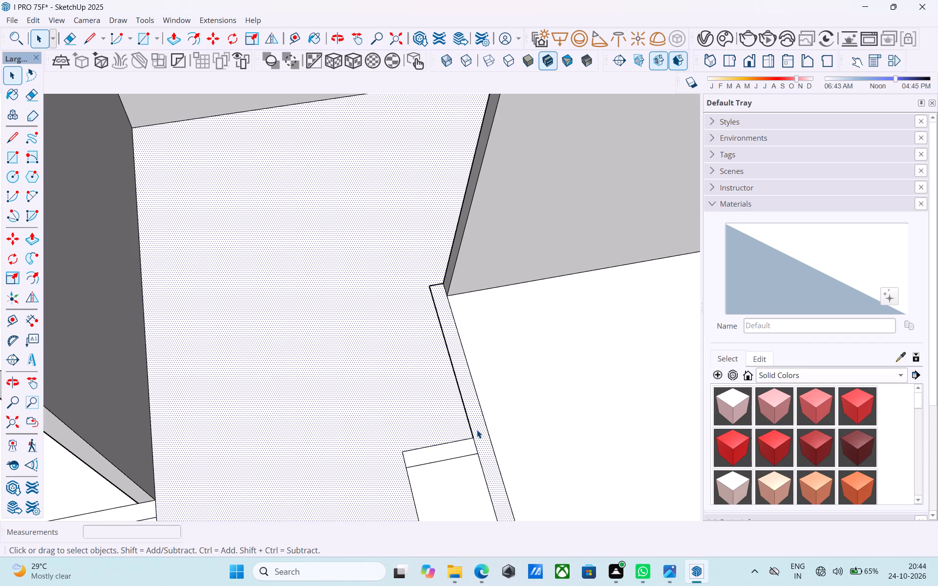
{"action": "scroll", "coordinate": [477, 429], "scroll_direction": "down", "scroll_amount": 1}
{"action": "middle_click_drag", "start_coordinate": [477, 426], "coordinate": [599, 306]}
{"action": "scroll", "coordinate": [601, 306], "scroll_direction": "up", "scroll_amount": 6}
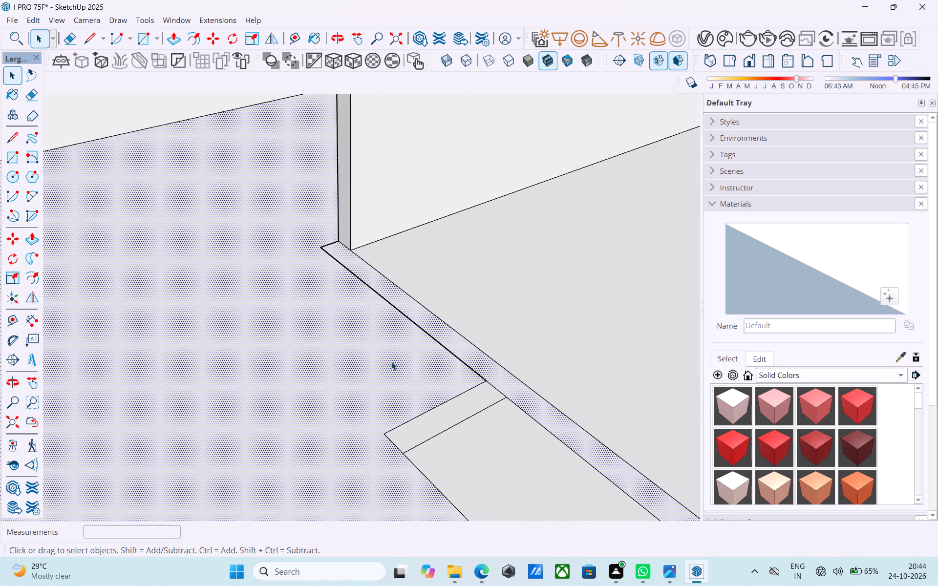
{"action": "key", "text": "e"}
{"action": "left_click_drag", "start_coordinate": [361, 286], "coordinate": [355, 280]}
{"action": "left_click_drag", "start_coordinate": [353, 277], "coordinate": [346, 272]}
{"action": "left_click_drag", "start_coordinate": [333, 252], "coordinate": [320, 238]}
{"action": "key", "text": "space"}
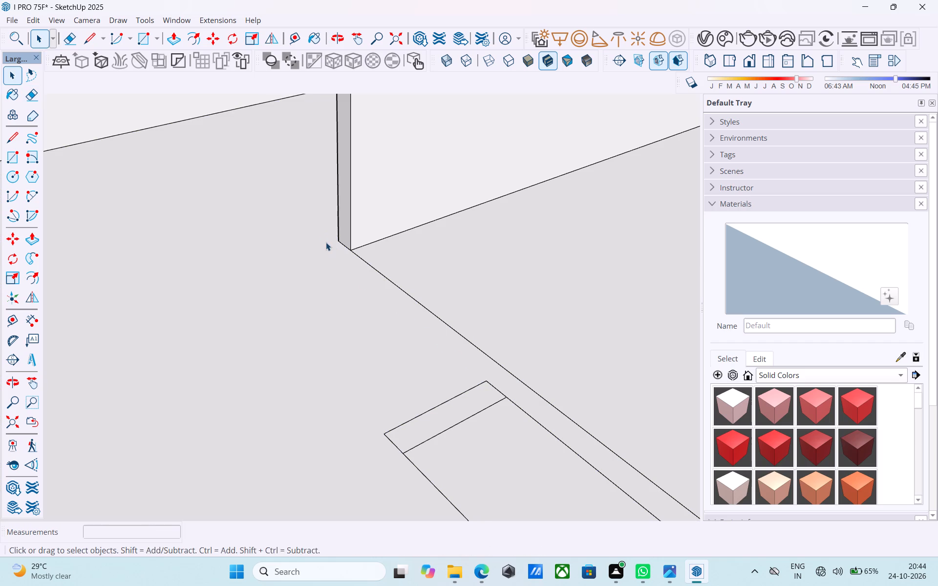
Redraw the floor strip's outline with a 6" line from the end-section partition's base corner and a long line to the stub's corner.
{"action": "key", "text": "l"}
{"action": "scroll", "coordinate": [337, 239], "scroll_direction": "up", "scroll_amount": 2}
{"action": "left_click", "coordinate": [337, 239]}
{"action": "left_click", "coordinate": [312, 253]}
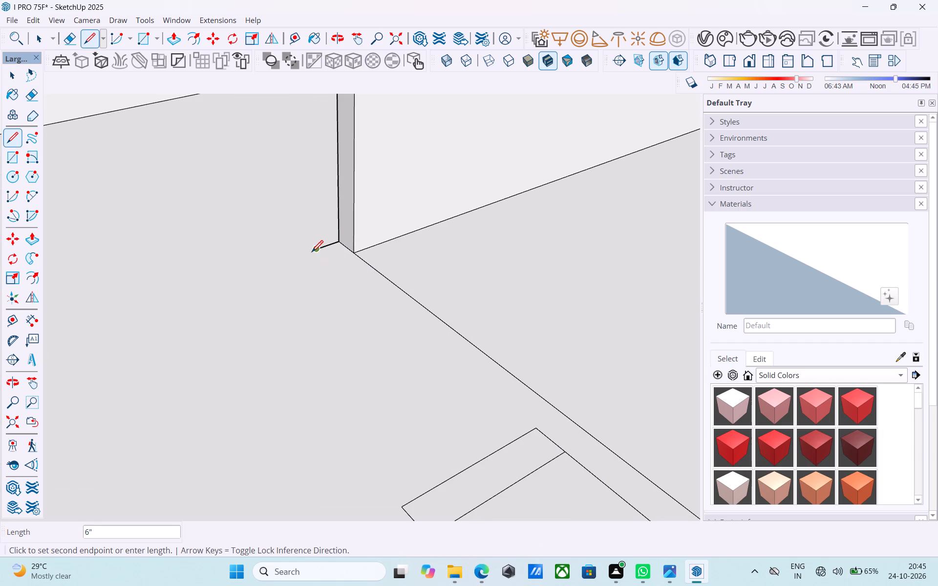
{"action": "left_click", "coordinate": [315, 253]}
{"action": "left_click", "coordinate": [538, 436]}
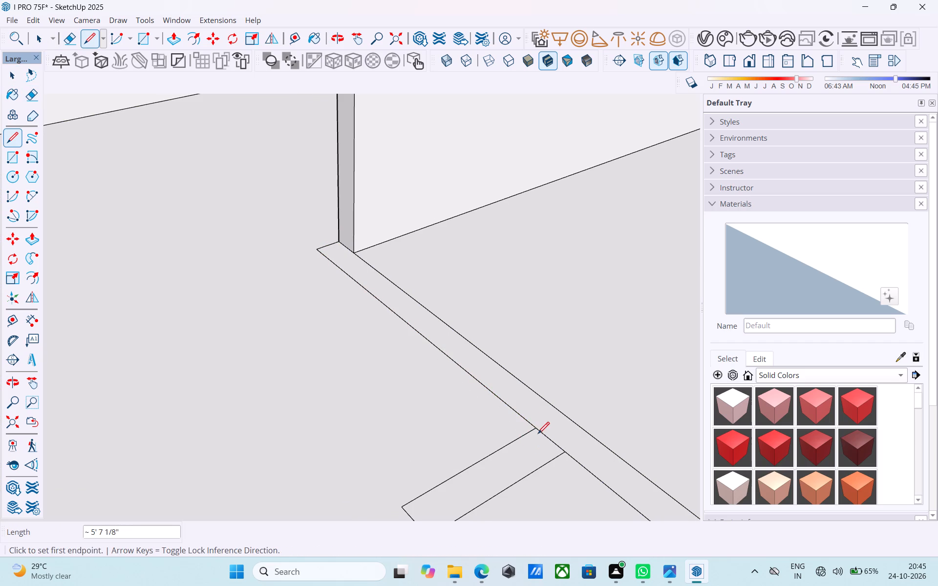
Push/Pull the closed floor strip beside the end section up to the height of the neighbouring upper-floor walls.
{"action": "key", "text": "space"}
{"action": "left_click", "coordinate": [477, 365]}
{"action": "key", "text": "p"}
{"action": "double_click", "coordinate": [477, 365]}
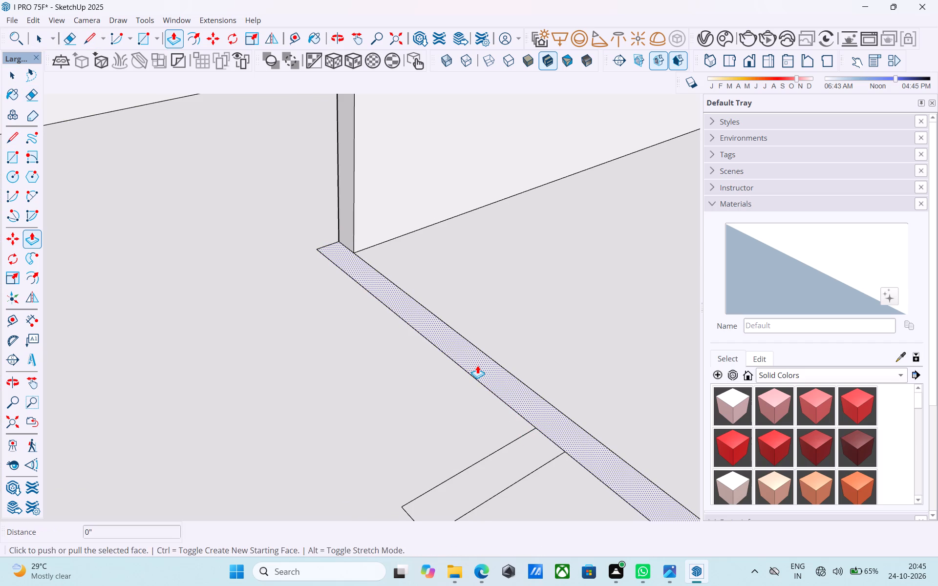
Copy the vertical end edge of the partition between the two rooms 6" along its face towards the back wall.
{"action": "scroll", "coordinate": [478, 364], "scroll_direction": "down", "scroll_amount": 19}
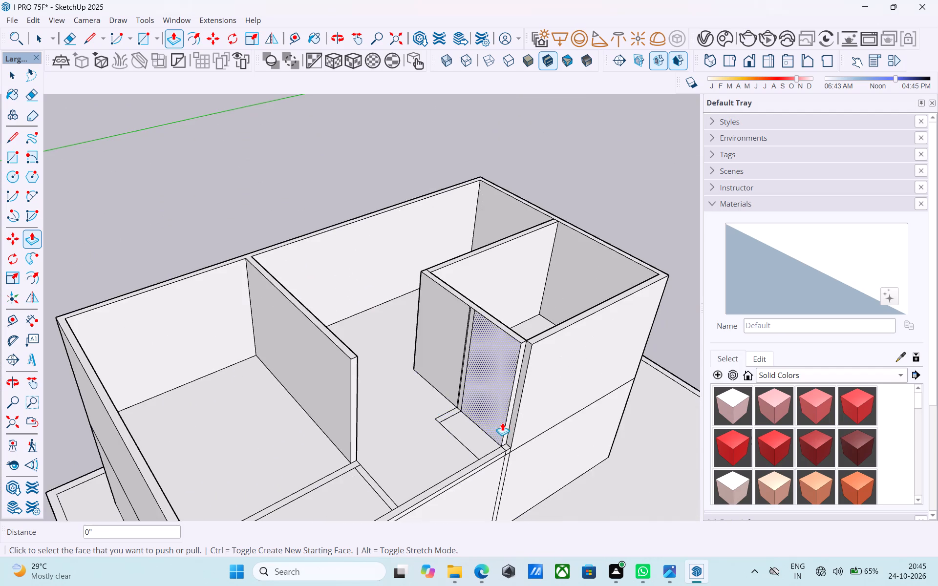
{"action": "middle_click_drag", "start_coordinate": [502, 421], "coordinate": [341, 265]}
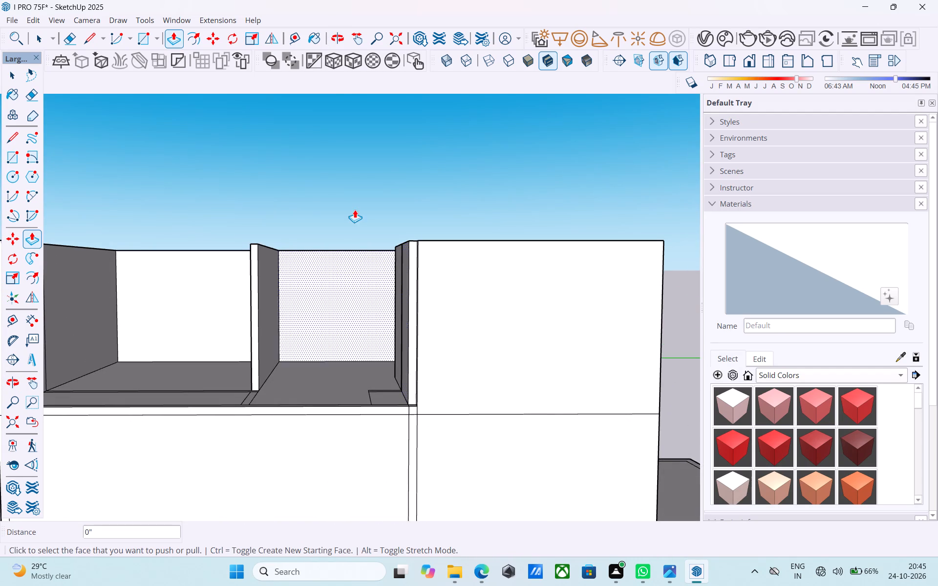
{"action": "scroll", "coordinate": [355, 208], "scroll_direction": "down", "scroll_amount": 9}
{"action": "middle_click_drag", "start_coordinate": [356, 234], "coordinate": [356, 394]}
{"action": "scroll", "coordinate": [382, 209], "scroll_direction": "up", "scroll_amount": 5}
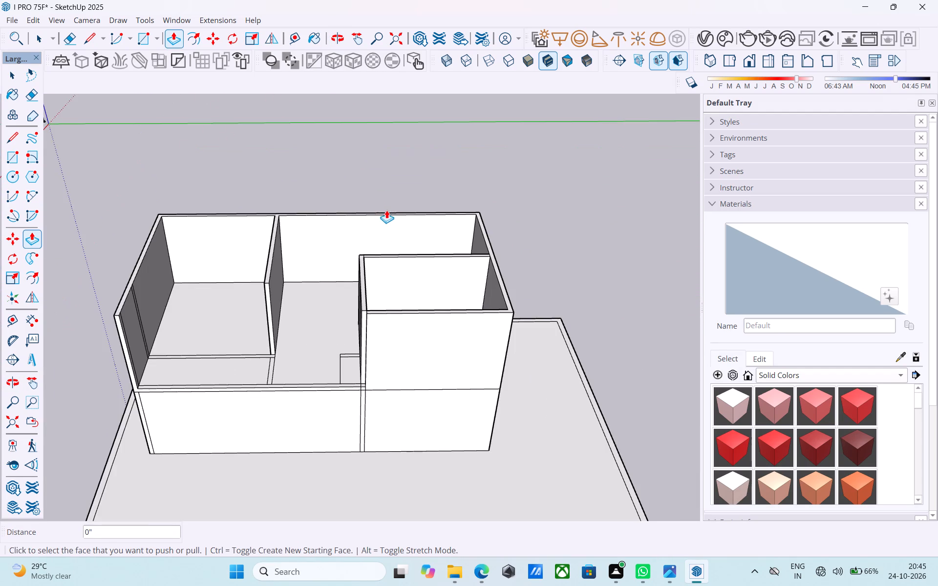
{"action": "scroll", "coordinate": [391, 248], "scroll_direction": "down", "scroll_amount": 4}
{"action": "middle_click_drag", "start_coordinate": [367, 256], "coordinate": [490, 370], "text": "shift"}
{"action": "scroll", "coordinate": [460, 419], "scroll_direction": "up", "scroll_amount": 5}
{"action": "middle_click_drag", "start_coordinate": [454, 421], "coordinate": [275, 391]}
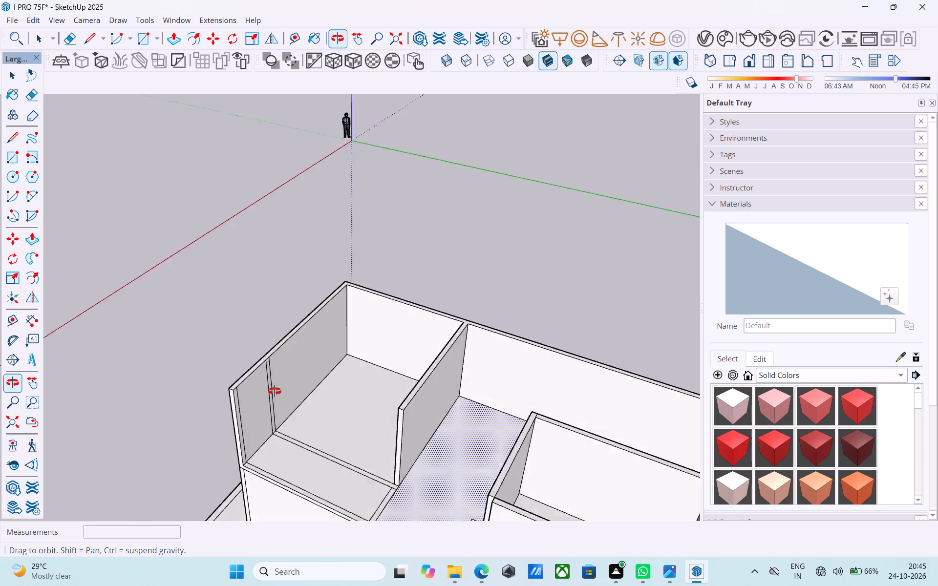
{"action": "middle_click_drag", "start_coordinate": [275, 391], "coordinate": [222, 349]}
{"action": "scroll", "coordinate": [222, 349], "scroll_direction": "up", "scroll_amount": 1}
{"action": "middle_click_drag", "start_coordinate": [338, 417], "coordinate": [342, 386], "text": "shift"}
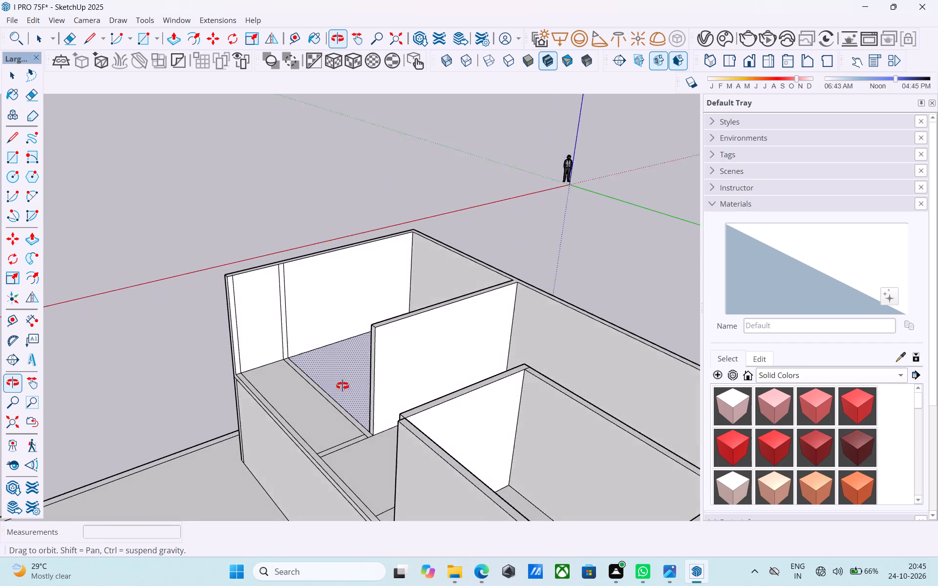
{"action": "middle_click_drag", "start_coordinate": [342, 386], "coordinate": [315, 389], "text": "shift"}
{"action": "scroll", "coordinate": [329, 392], "scroll_direction": "up", "scroll_amount": 3}
{"action": "key", "text": "space"}
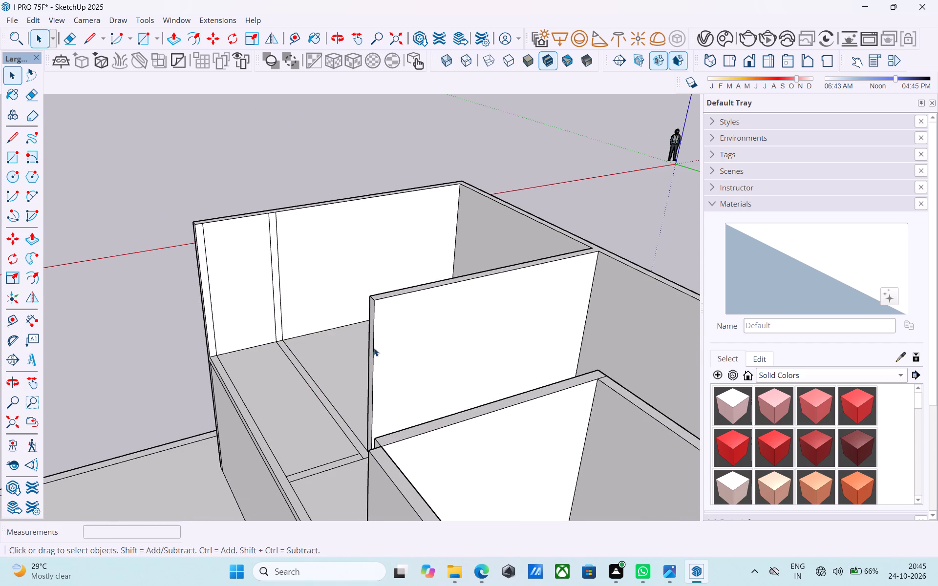
{"action": "left_click", "coordinate": [374, 347]}
{"action": "key", "text": "m"}
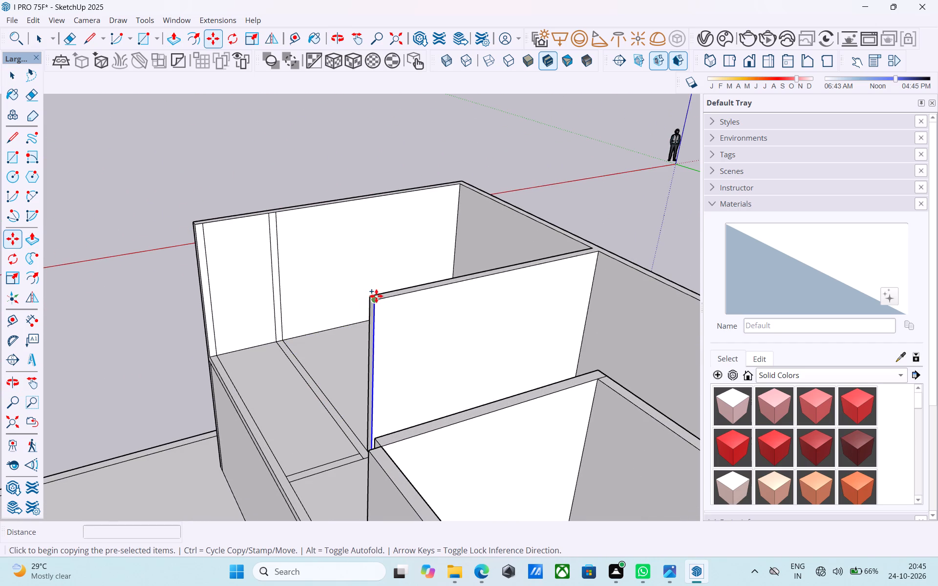
{"action": "left_click", "coordinate": [377, 296]}
{"action": "scroll", "coordinate": [387, 292], "scroll_direction": "up", "scroll_amount": 5}
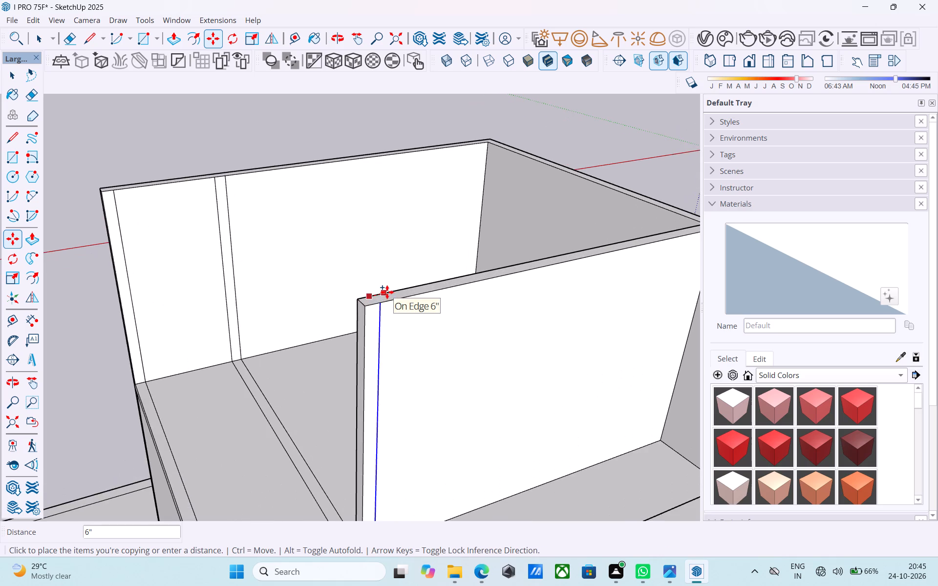
{"action": "scroll", "coordinate": [387, 292], "scroll_direction": "up", "scroll_amount": 4}
{"action": "left_click", "coordinate": [387, 292]}
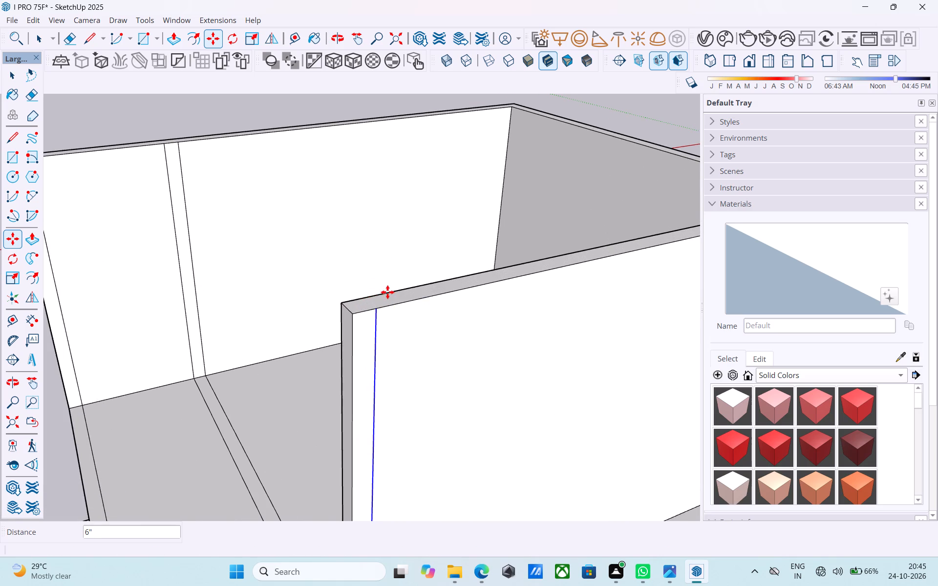
Push/Pull the 6" strip at the partition's end 9' 9" across to the end section's side wall.
{"action": "scroll", "coordinate": [387, 292], "scroll_direction": "down", "scroll_amount": 6}
{"action": "key", "text": "space"}
{"action": "left_click", "coordinate": [375, 354]}
{"action": "key", "text": "p"}
{"action": "left_click", "coordinate": [375, 354]}
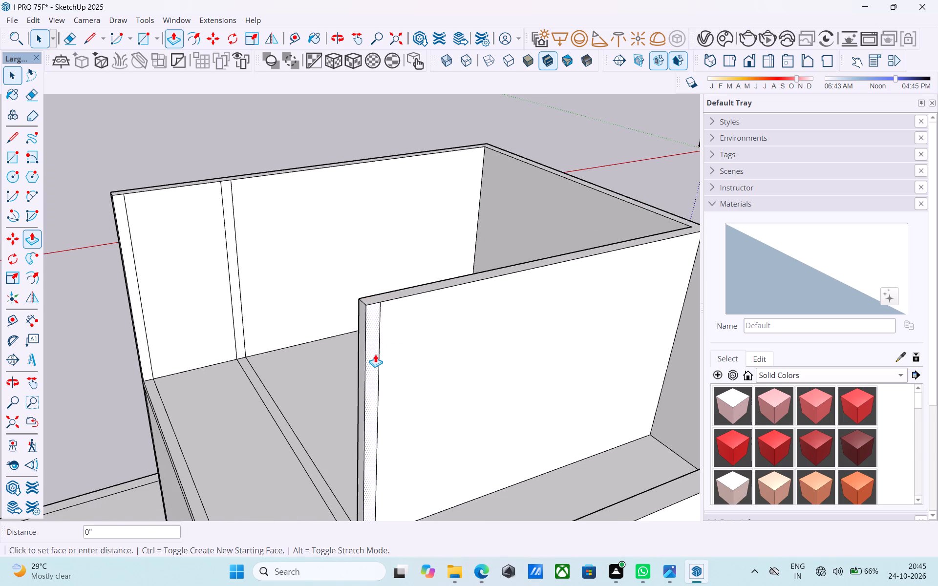
{"action": "scroll", "coordinate": [375, 354], "scroll_direction": "down", "scroll_amount": 6}
{"action": "middle_click_drag", "start_coordinate": [375, 354], "coordinate": [697, 355]}
{"action": "left_click", "coordinate": [654, 335]}
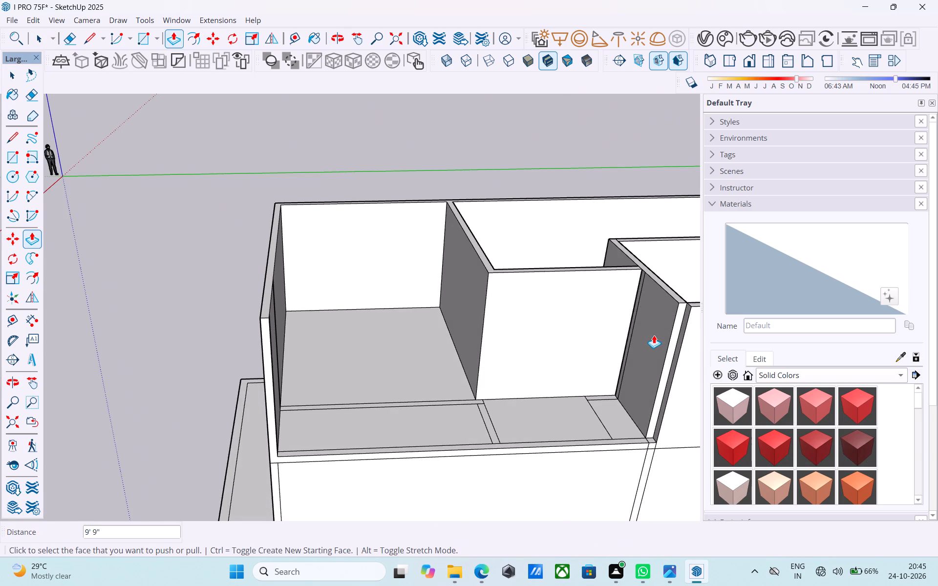
Examine the new cross wall and the building's front from above and at eye level.
{"action": "middle_click_drag", "start_coordinate": [654, 335], "coordinate": [550, 369]}
{"action": "scroll", "coordinate": [546, 372], "scroll_direction": "up", "scroll_amount": 5}
{"action": "scroll", "coordinate": [546, 372], "scroll_direction": "down", "scroll_amount": 5}
{"action": "middle_click_drag", "start_coordinate": [538, 373], "coordinate": [505, 300], "text": "shift"}
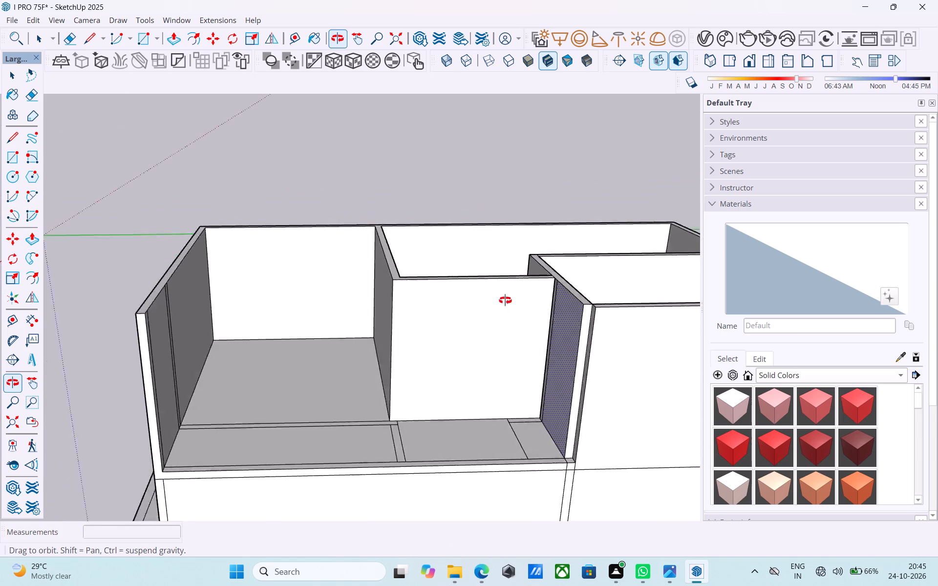
{"action": "middle_click_drag", "start_coordinate": [505, 300], "coordinate": [476, 289], "text": "shift"}
{"action": "scroll", "coordinate": [456, 262], "scroll_direction": "down", "scroll_amount": 10}
{"action": "middle_click_drag", "start_coordinate": [468, 307], "coordinate": [408, 248]}
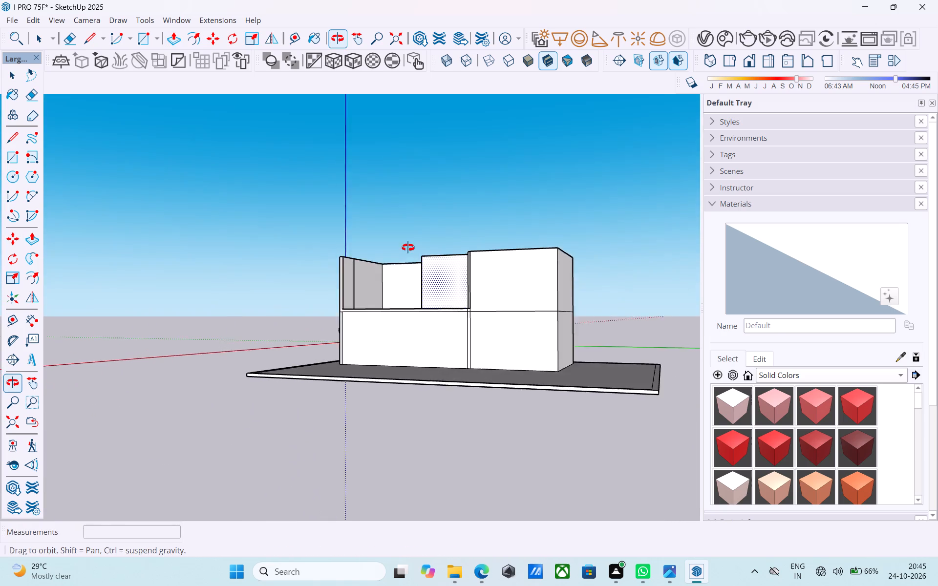
{"action": "middle_click_drag", "start_coordinate": [408, 248], "coordinate": [388, 256]}
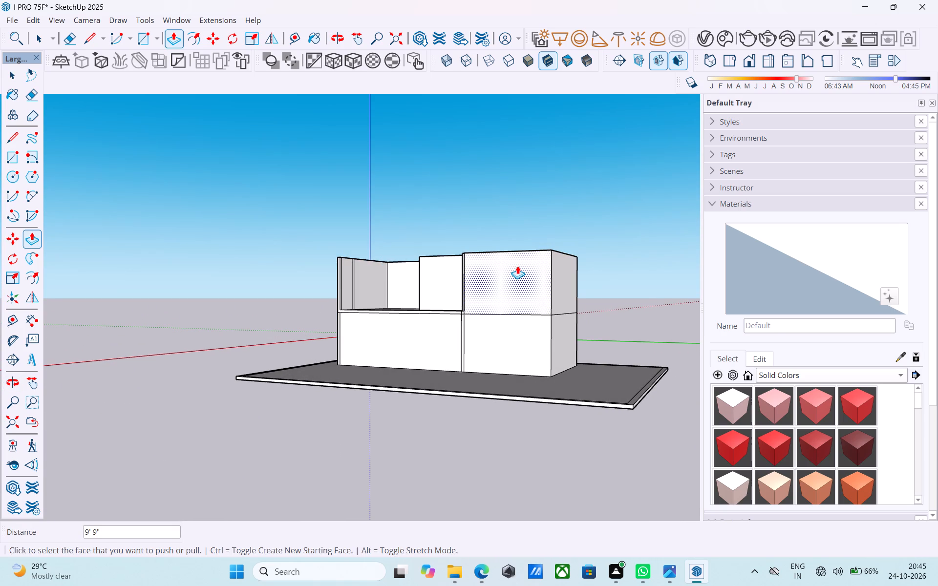
{"action": "middle_click_drag", "start_coordinate": [524, 291], "coordinate": [515, 283]}
{"action": "scroll", "coordinate": [515, 283], "scroll_direction": "down", "scroll_amount": 1}
{"action": "middle_click_drag", "start_coordinate": [515, 283], "coordinate": [518, 259], "text": "shift"}
{"action": "scroll", "coordinate": [518, 259], "scroll_direction": "up", "scroll_amount": 4}
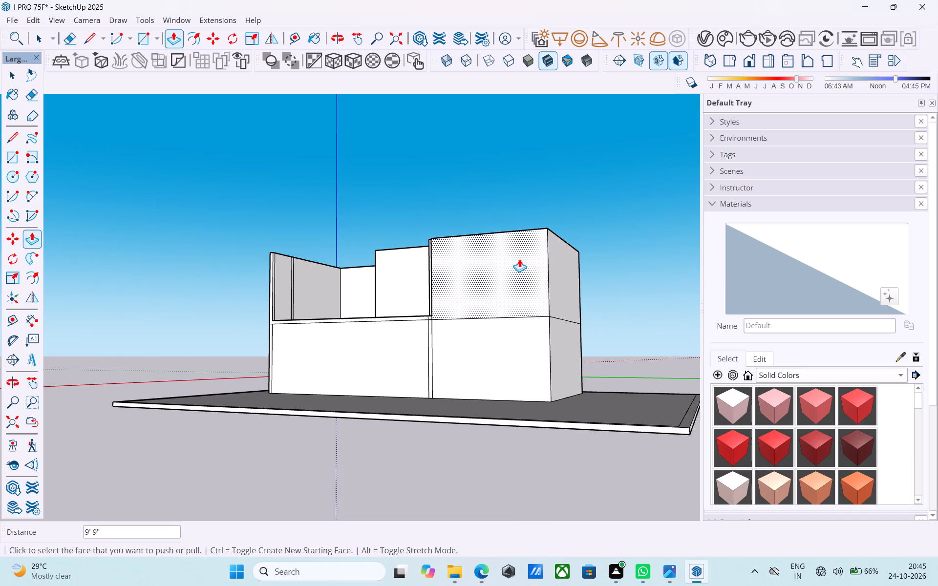
{"action": "scroll", "coordinate": [519, 259], "scroll_direction": "down", "scroll_amount": 5}
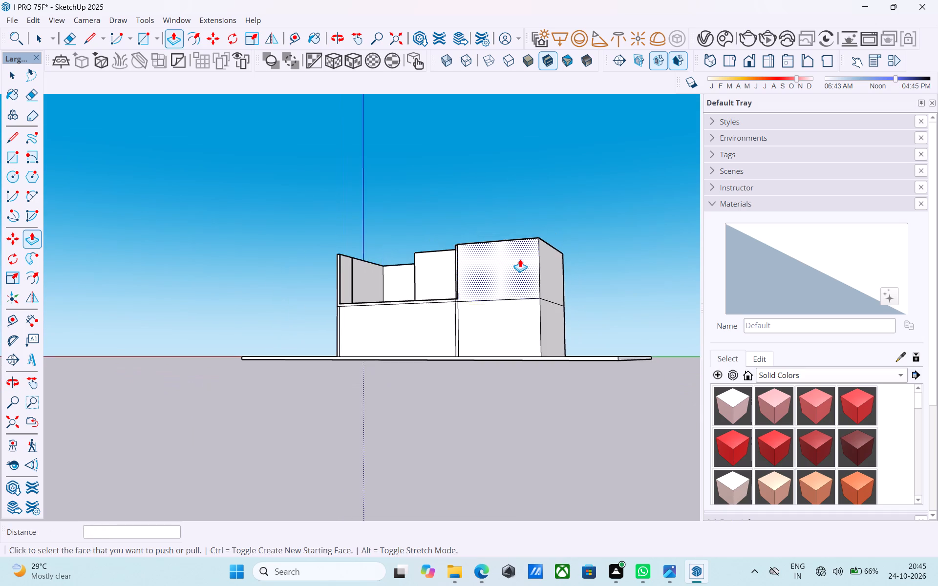
Push/Pull the narrow front end face of the end section's side wall flush with the adjoining front wall face.
{"action": "scroll", "coordinate": [520, 259], "scroll_direction": "down", "scroll_amount": 4}
{"action": "middle_click_drag", "start_coordinate": [520, 290], "coordinate": [541, 414]}
{"action": "scroll", "coordinate": [529, 346], "scroll_direction": "up", "scroll_amount": 5}
{"action": "scroll", "coordinate": [515, 282], "scroll_direction": "up", "scroll_amount": 5}
{"action": "scroll", "coordinate": [511, 261], "scroll_direction": "down", "scroll_amount": 4}
{"action": "middle_click_drag", "start_coordinate": [511, 261], "coordinate": [524, 297], "text": "shift"}
{"action": "scroll", "coordinate": [500, 301], "scroll_direction": "up", "scroll_amount": 5}
{"action": "middle_click_drag", "start_coordinate": [500, 301], "coordinate": [506, 295]}
{"action": "scroll", "coordinate": [420, 315], "scroll_direction": "up", "scroll_amount": 6}
{"action": "key", "text": "space"}
{"action": "middle_click_drag", "start_coordinate": [414, 300], "coordinate": [493, 356]}
{"action": "scroll", "coordinate": [475, 345], "scroll_direction": "up", "scroll_amount": 3}
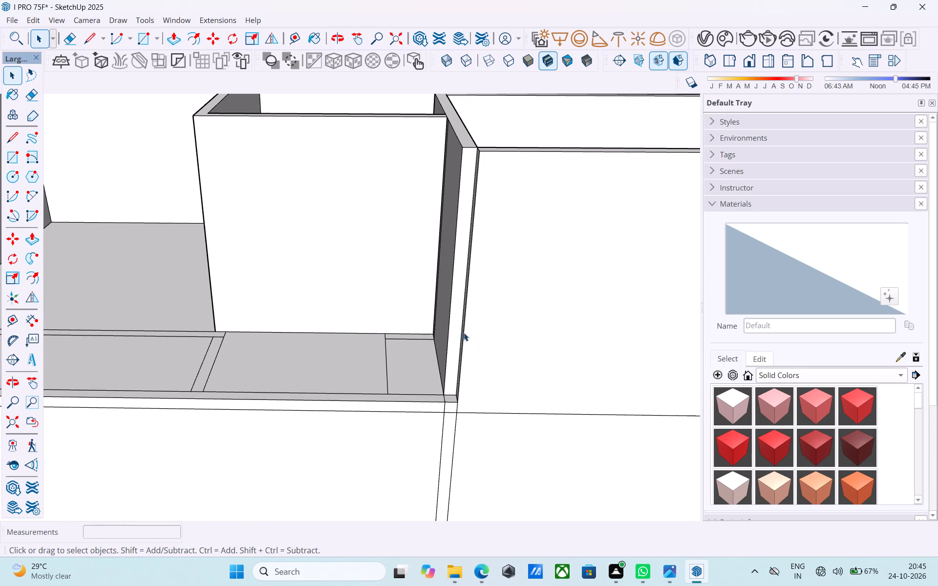
{"action": "left_click", "coordinate": [451, 319]}
{"action": "left_click", "coordinate": [454, 321]}
{"action": "key", "text": "p"}
{"action": "left_click", "coordinate": [456, 321]}
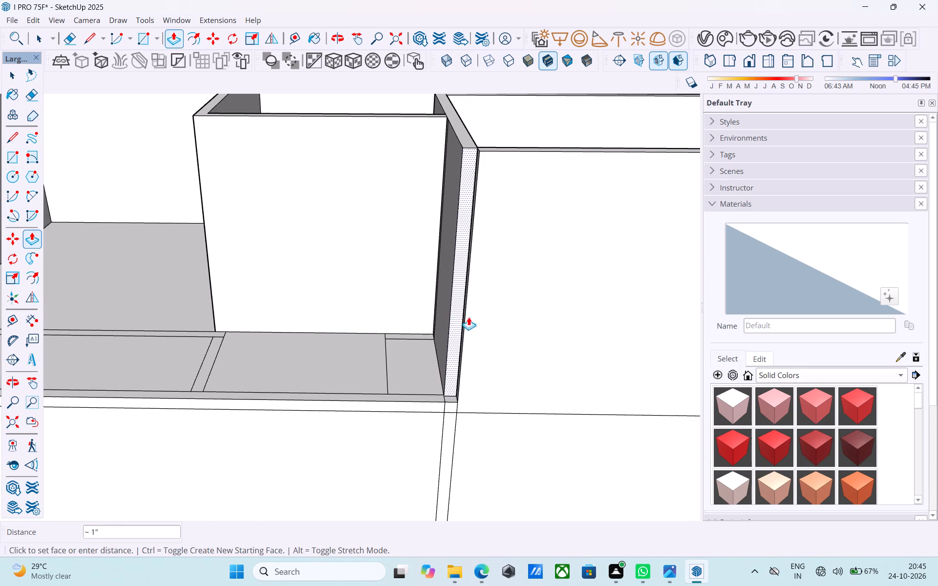
{"action": "left_click", "coordinate": [496, 307]}
{"action": "key", "text": "space"}
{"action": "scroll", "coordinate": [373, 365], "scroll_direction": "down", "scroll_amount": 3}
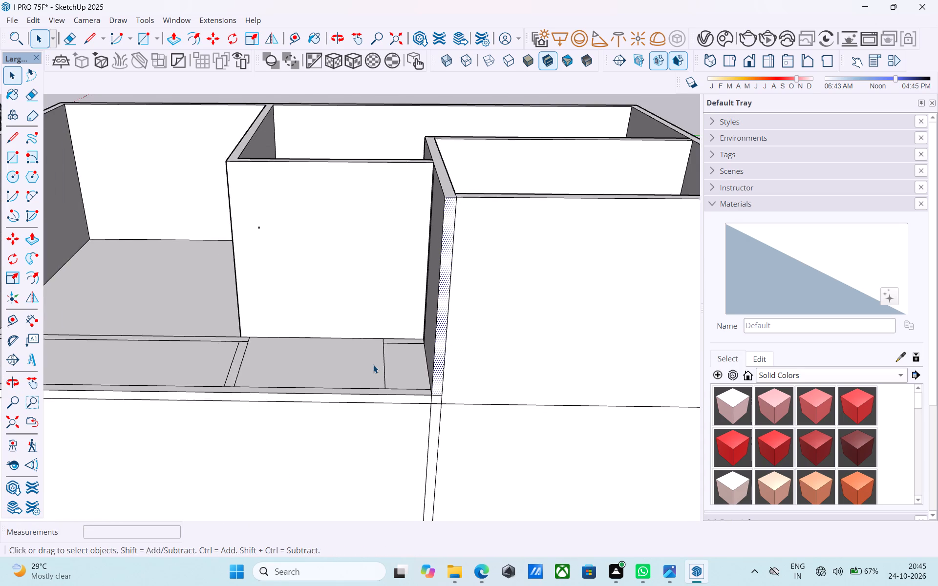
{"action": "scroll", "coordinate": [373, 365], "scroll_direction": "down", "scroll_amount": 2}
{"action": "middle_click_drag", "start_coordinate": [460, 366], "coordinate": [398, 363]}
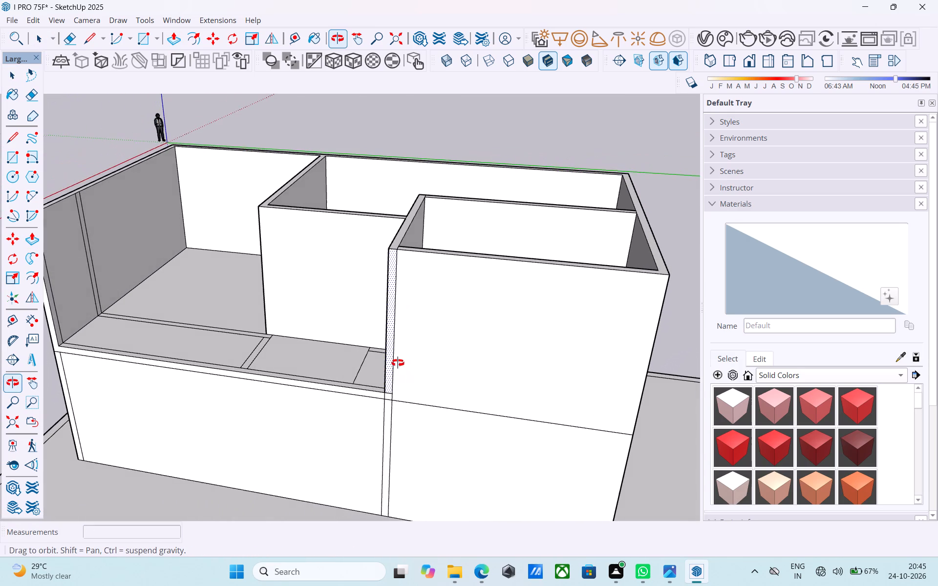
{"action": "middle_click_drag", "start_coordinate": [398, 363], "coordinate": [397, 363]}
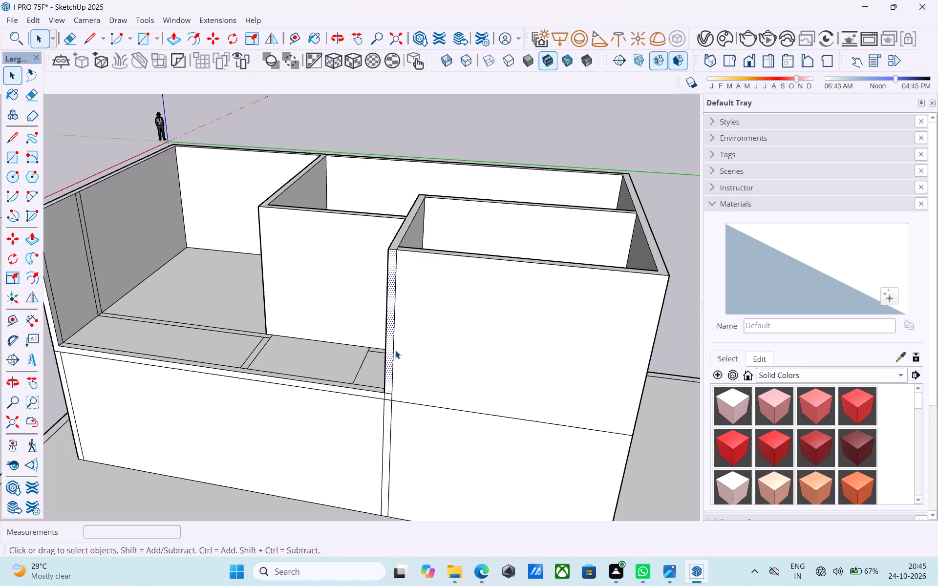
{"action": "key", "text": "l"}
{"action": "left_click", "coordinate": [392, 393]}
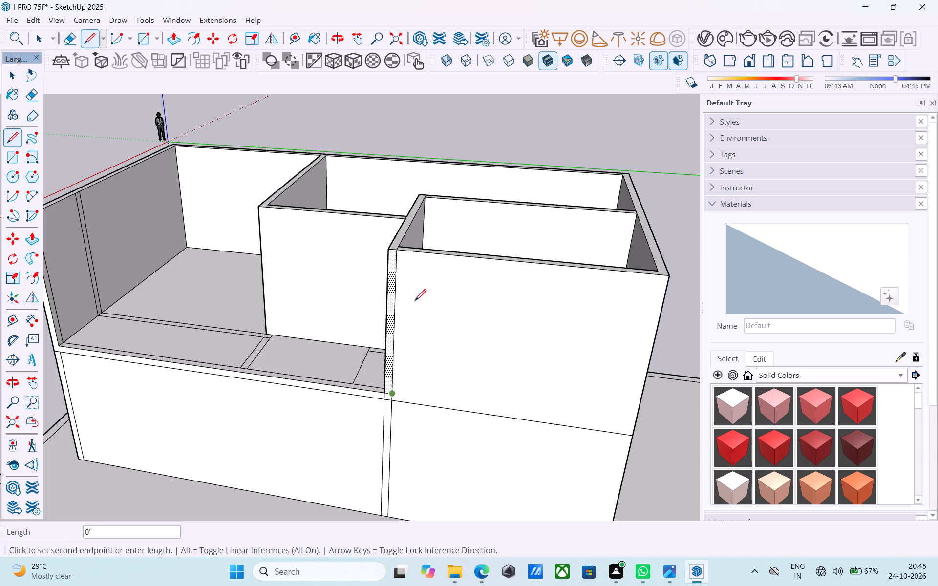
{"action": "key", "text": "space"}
Copy the vertical edge between the side wall's end face and the end section's front face 1' along the front.
{"action": "left_click", "coordinate": [396, 258]}
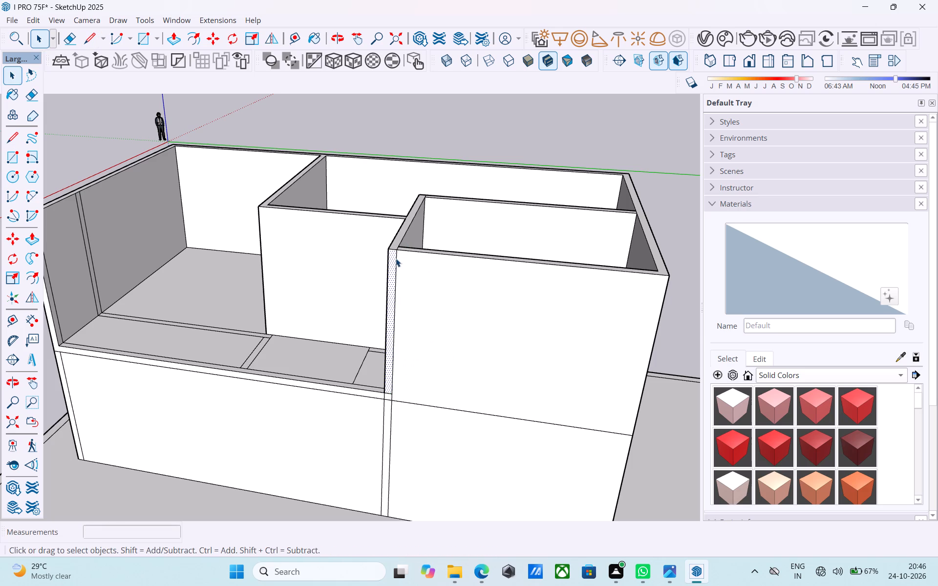
{"action": "key", "text": "m"}
{"action": "left_click", "coordinate": [401, 254]}
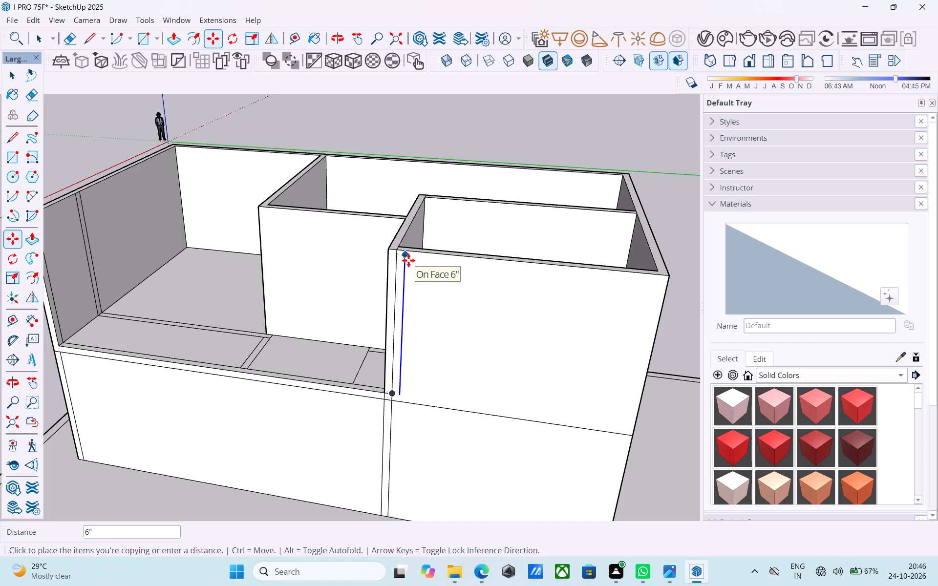
{"action": "type", "text": "1'"}
{"action": "key", "text": "Return"}
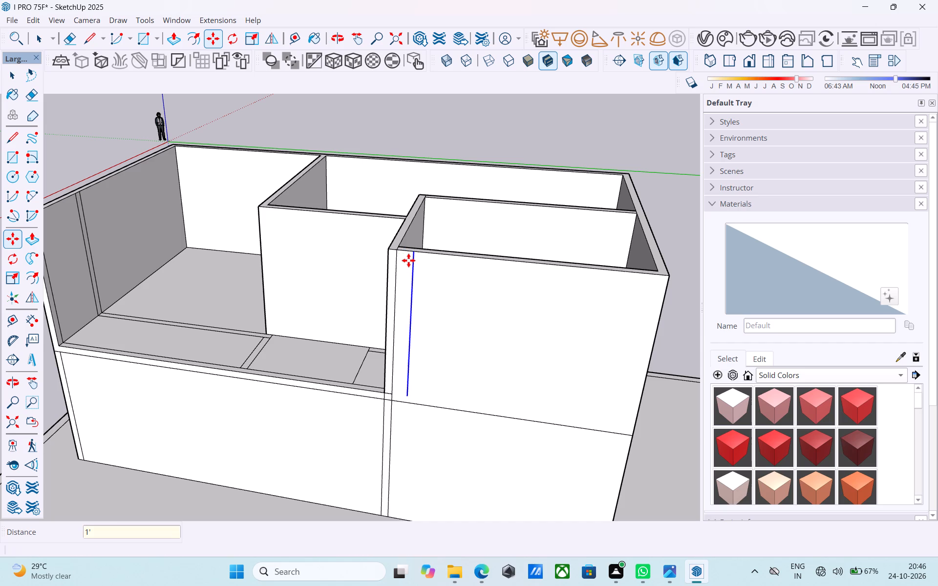
Draw a vertical line from the copied edge's lower end down the lower storey's front to the base edge.
{"action": "key", "text": "l"}
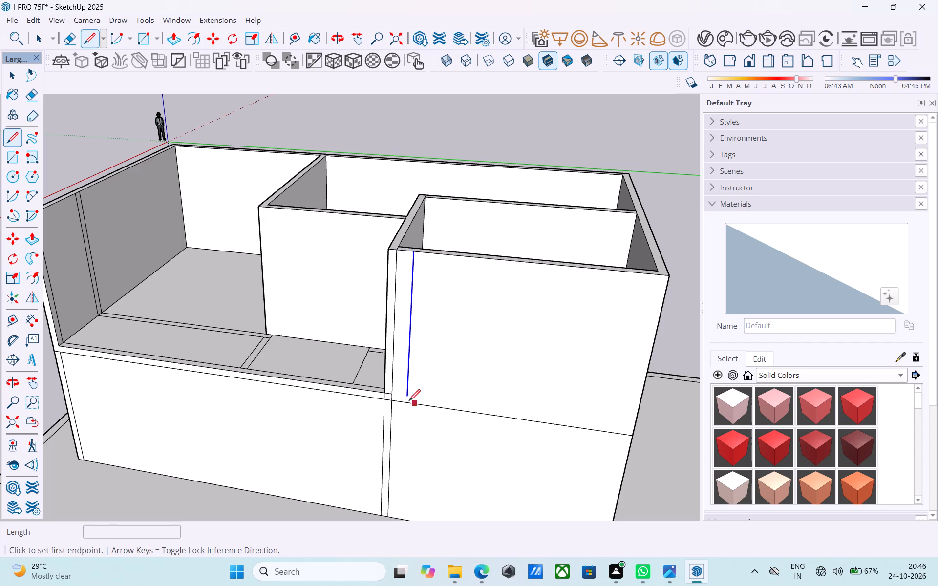
{"action": "left_click", "coordinate": [407, 397]}
{"action": "scroll", "coordinate": [401, 322], "scroll_direction": "down", "scroll_amount": 6}
{"action": "scroll", "coordinate": [403, 457], "scroll_direction": "up", "scroll_amount": 5}
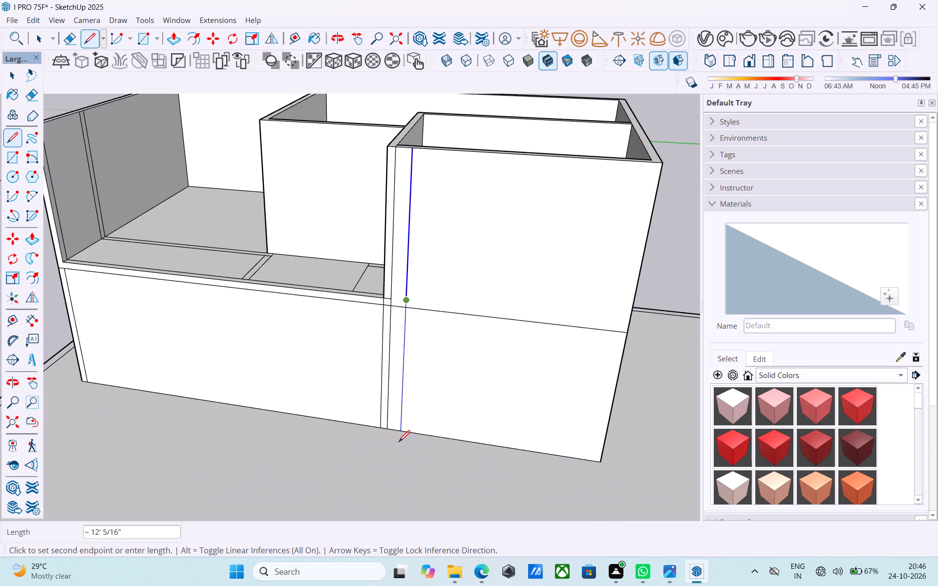
{"action": "left_click", "coordinate": [402, 430]}
Erase the short horizontal floor-level seam inside the 1' vertical strip on the front face.
{"action": "key", "text": "space"}
{"action": "key", "text": "e"}
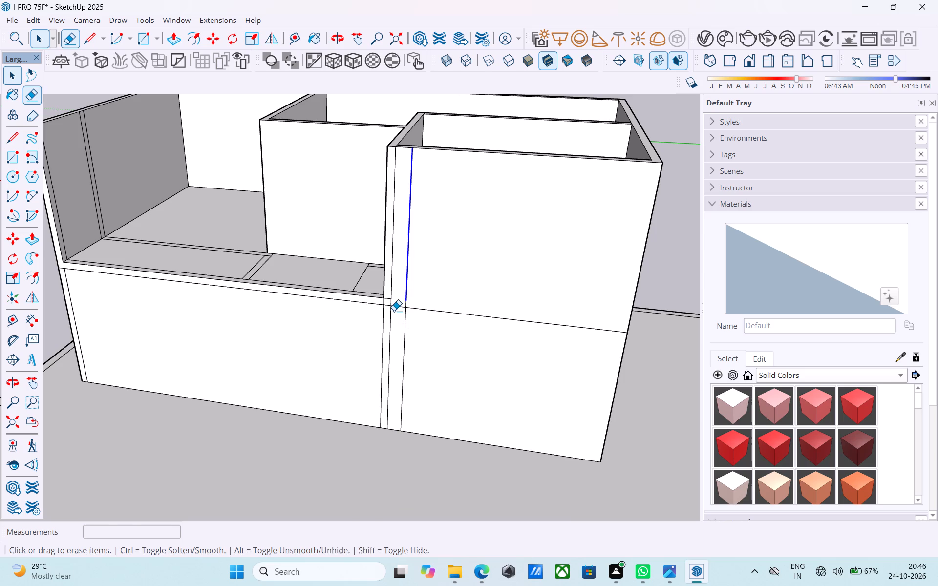
{"action": "scroll", "coordinate": [391, 307], "scroll_direction": "up", "scroll_amount": 8}
{"action": "left_click", "coordinate": [407, 307]}
{"action": "scroll", "coordinate": [412, 308], "scroll_direction": "down", "scroll_amount": 16}
{"action": "middle_click_drag", "start_coordinate": [410, 302], "coordinate": [423, 361], "text": "shift"}
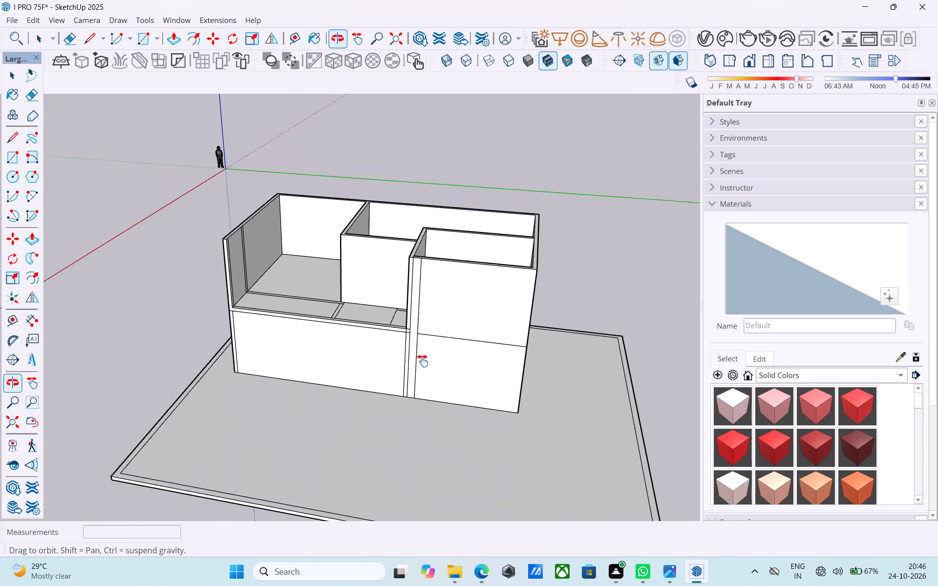
Examine the upper-floor rooms, floor lines and front face of the main block from several angles.
{"action": "middle_click_drag", "start_coordinate": [423, 361], "coordinate": [265, 386], "text": "shift"}
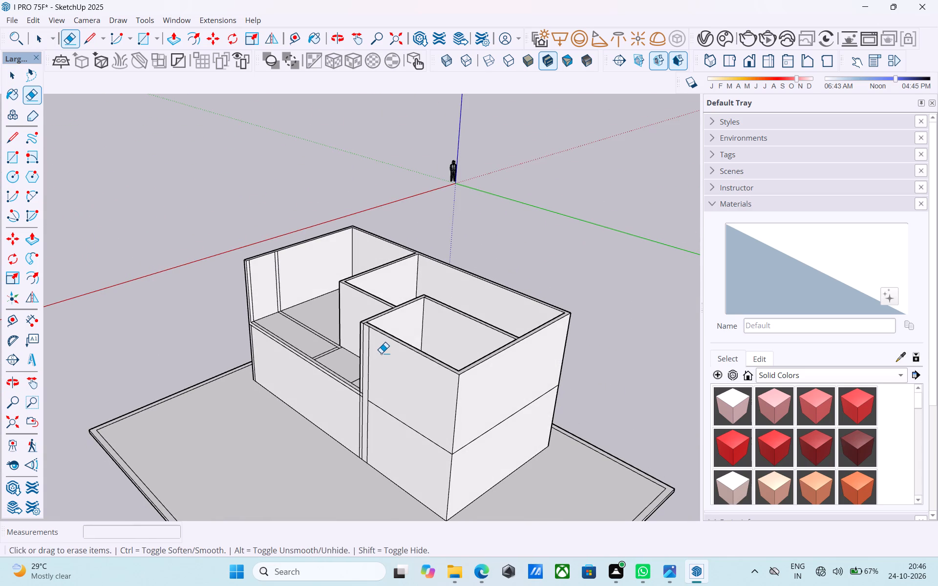
{"action": "middle_click_drag", "start_coordinate": [391, 361], "coordinate": [631, 320], "text": "shift"}
{"action": "middle_click_drag", "start_coordinate": [474, 339], "coordinate": [374, 426], "text": "shift"}
{"action": "scroll", "coordinate": [337, 368], "scroll_direction": "up", "scroll_amount": 5}
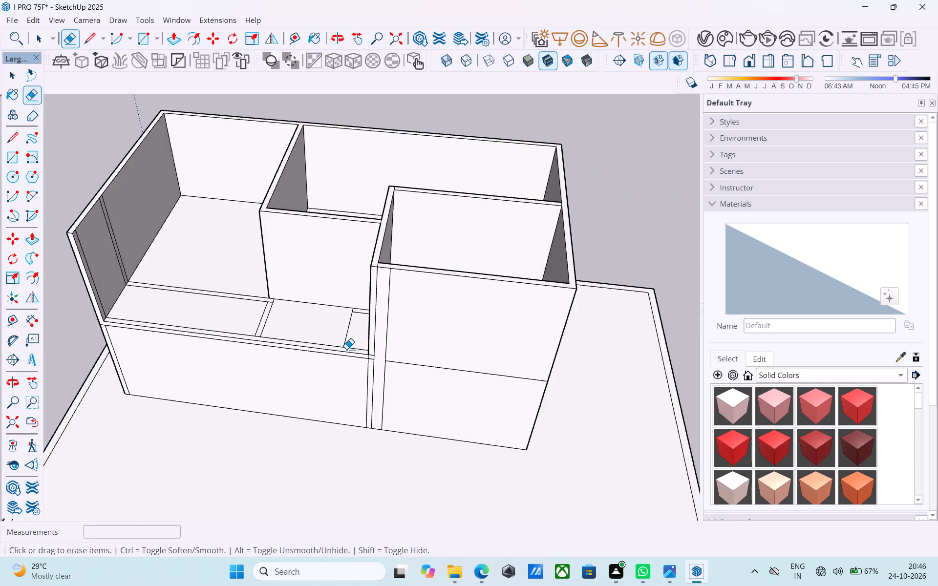
{"action": "scroll", "coordinate": [356, 317], "scroll_direction": "down", "scroll_amount": 5}
{"action": "middle_click_drag", "start_coordinate": [356, 315], "coordinate": [387, 368], "text": "shift"}
{"action": "scroll", "coordinate": [371, 370], "scroll_direction": "up", "scroll_amount": 5}
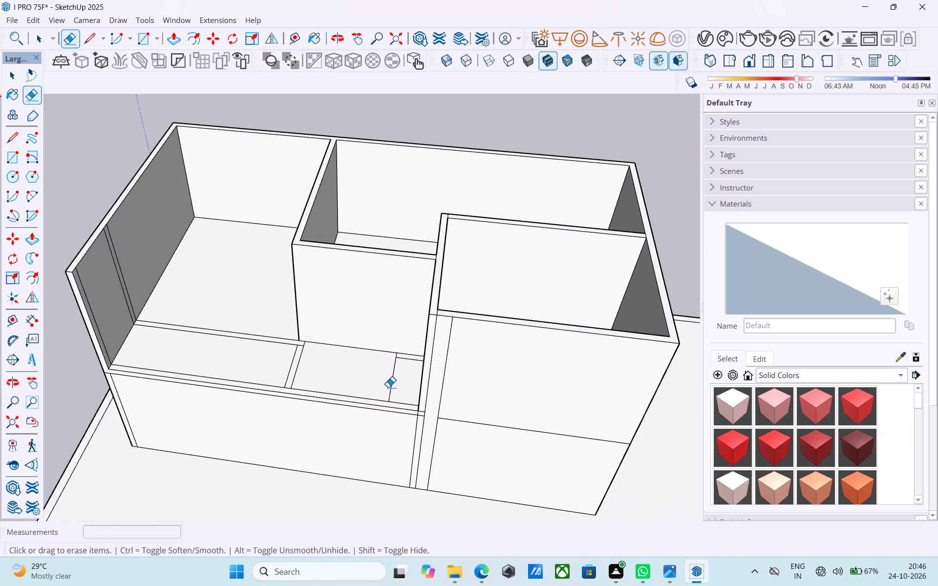
{"action": "scroll", "coordinate": [402, 395], "scroll_direction": "up", "scroll_amount": 4}
{"action": "scroll", "coordinate": [404, 394], "scroll_direction": "down", "scroll_amount": 6}
{"action": "scroll", "coordinate": [452, 381], "scroll_direction": "down", "scroll_amount": 5}
Copy the side wall's inner vertical edge and its connected floor edge about 6" farther into the rear room.
{"action": "middle_click_drag", "start_coordinate": [476, 382], "coordinate": [304, 448]}
{"action": "scroll", "coordinate": [305, 284], "scroll_direction": "up", "scroll_amount": 5}
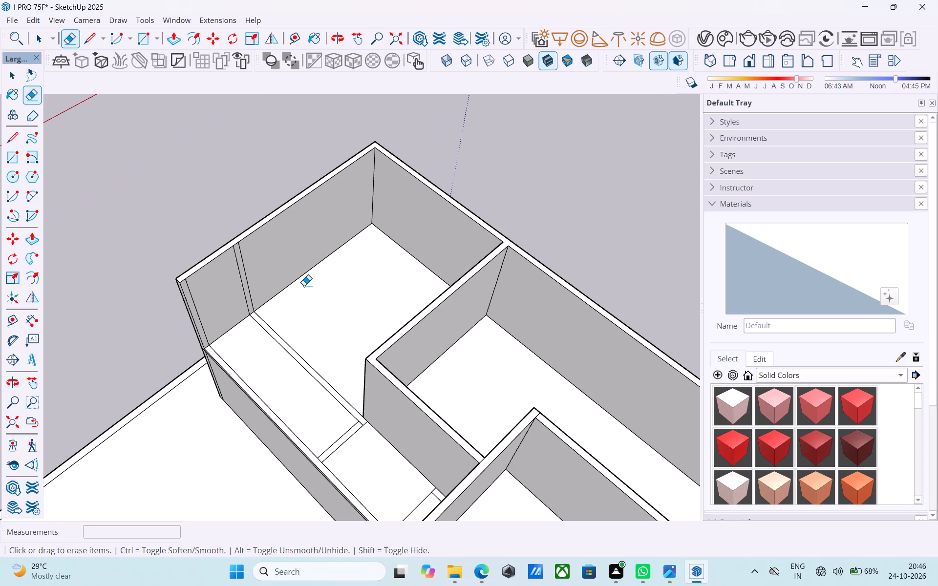
{"action": "key", "text": "space"}
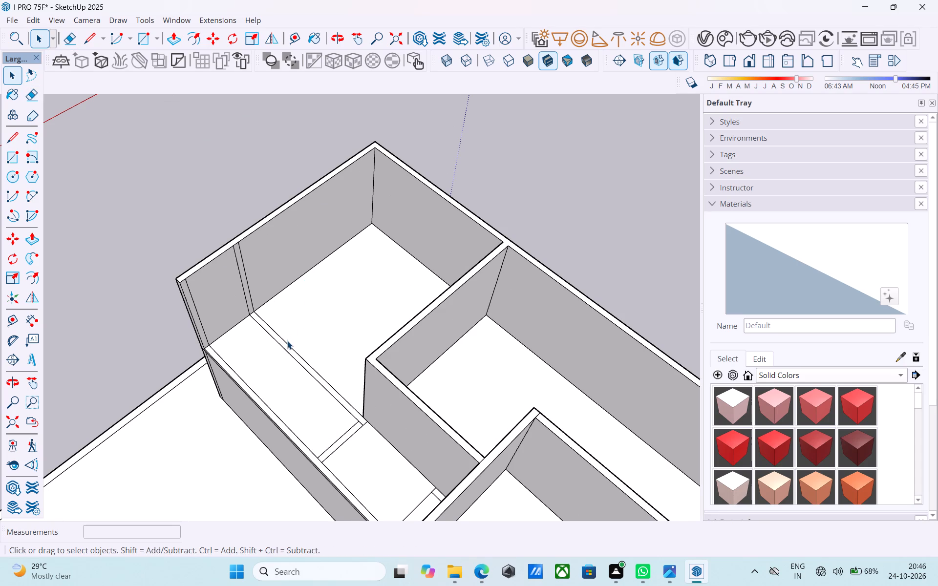
{"action": "left_click", "coordinate": [288, 341]}
{"action": "scroll", "coordinate": [256, 277], "scroll_direction": "up", "scroll_amount": 8}
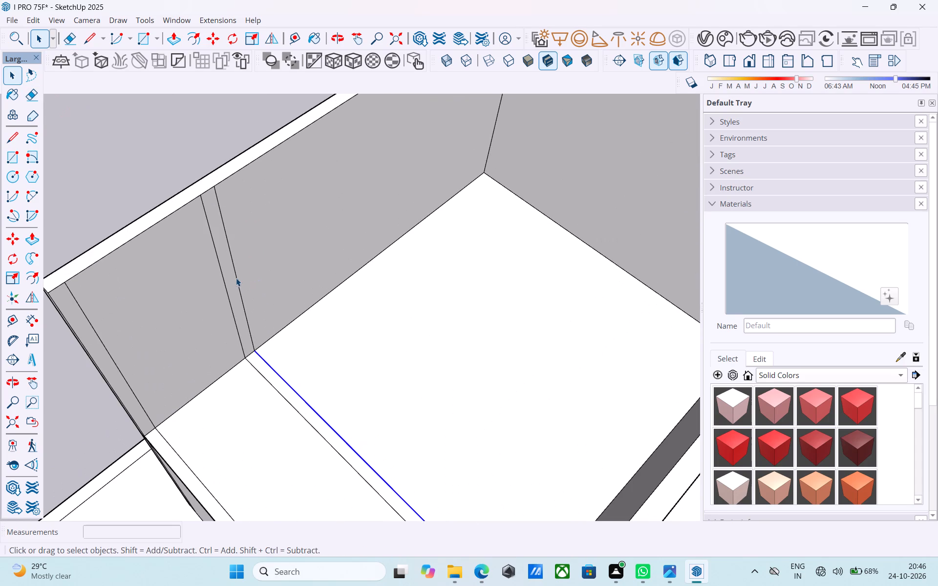
{"action": "left_click", "coordinate": [236, 280], "text": "shift"}
{"action": "scroll", "coordinate": [239, 274], "scroll_direction": "down", "scroll_amount": 5, "text": "shift"}
{"action": "middle_click_drag", "start_coordinate": [241, 282], "coordinate": [286, 363], "text": "shift"}
{"action": "key", "text": "m"}
{"action": "left_click", "coordinate": [275, 316]}
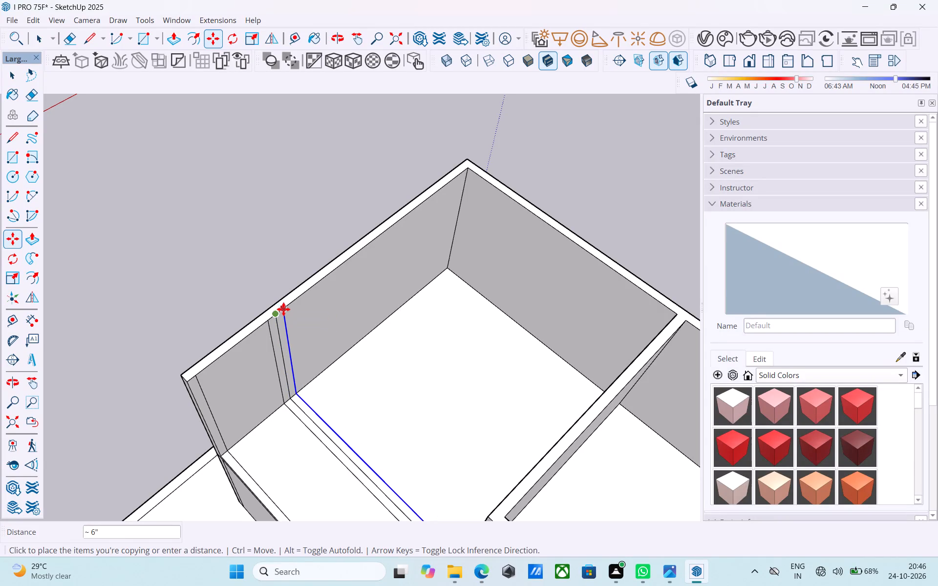
{"action": "left_click", "coordinate": [283, 309]}
Push/Pull the new vertical strip on the side wall 14' across to the partition, forming an upper-floor cross wall.
{"action": "key", "text": "space"}
{"action": "left_click", "coordinate": [281, 327]}
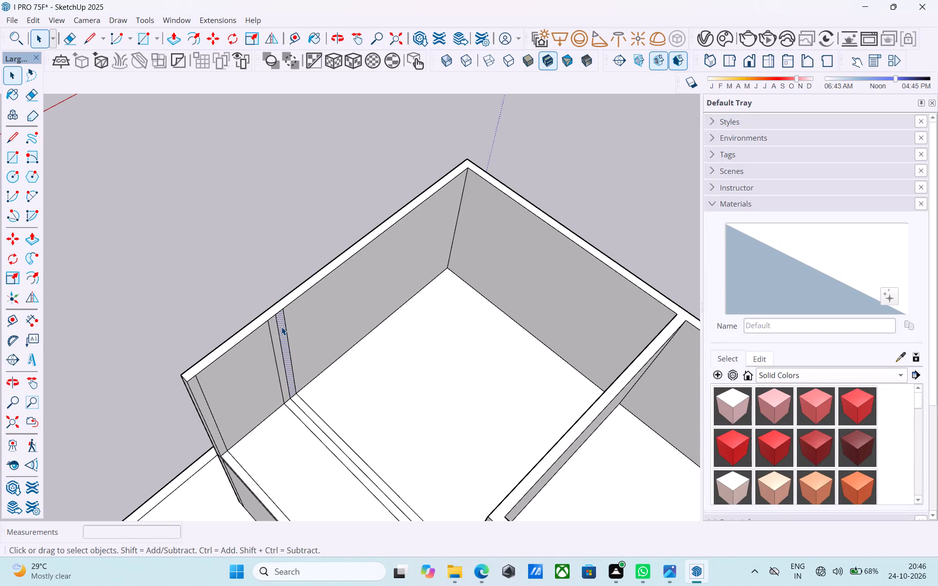
{"action": "key", "text": "p"}
{"action": "left_click", "coordinate": [281, 327]}
{"action": "scroll", "coordinate": [339, 375], "scroll_direction": "down", "scroll_amount": 5}
{"action": "middle_click_drag", "start_coordinate": [340, 376], "coordinate": [498, 310]}
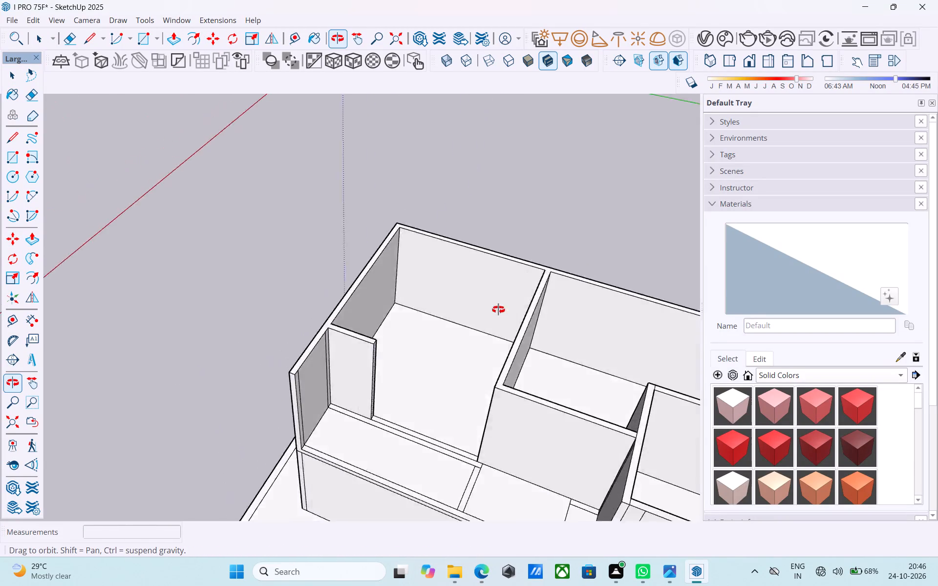
{"action": "middle_click_drag", "start_coordinate": [498, 310], "coordinate": [594, 349]}
{"action": "left_click", "coordinate": [543, 315]}
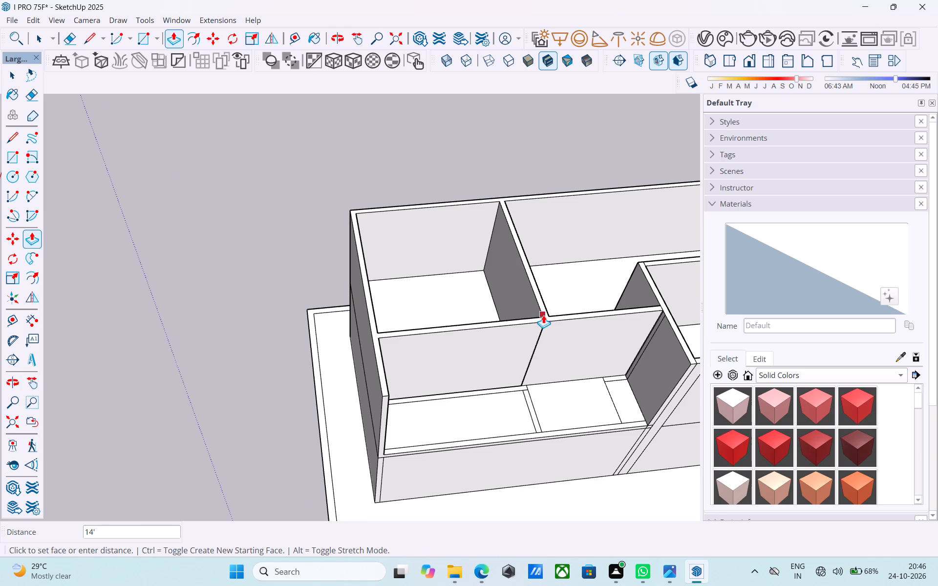
{"action": "key", "text": "space"}
Draw a line across the side wall's top, in line with the front face of the new cross wall.
{"action": "middle_click_drag", "start_coordinate": [540, 372], "coordinate": [527, 294]}
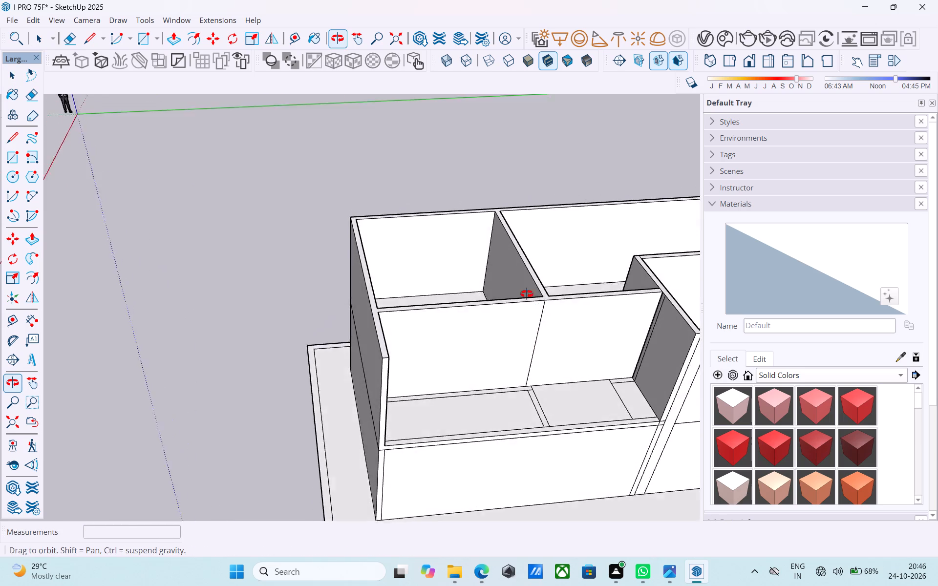
{"action": "middle_click_drag", "start_coordinate": [527, 294], "coordinate": [517, 256]}
{"action": "scroll", "coordinate": [520, 256], "scroll_direction": "down", "scroll_amount": 5}
{"action": "middle_click_drag", "start_coordinate": [519, 283], "coordinate": [536, 361]}
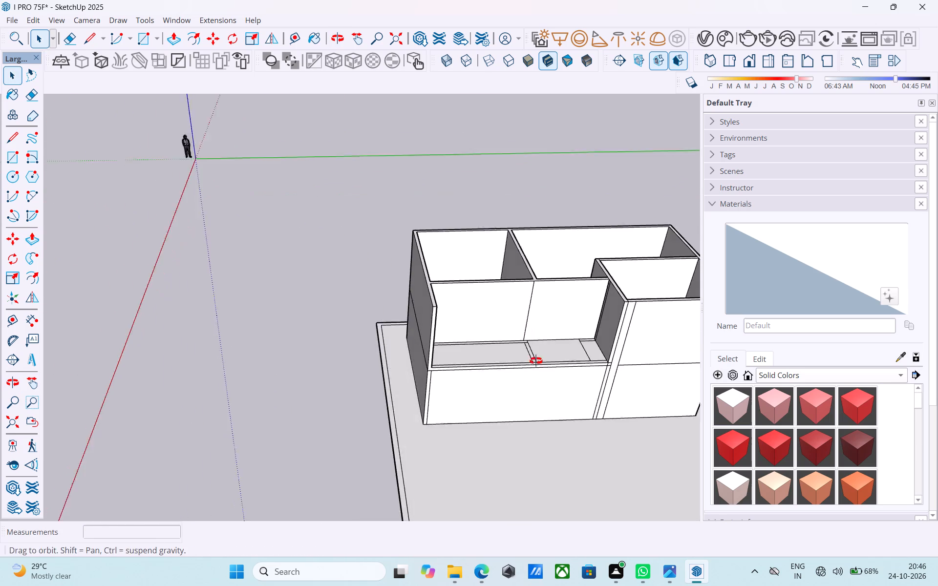
{"action": "middle_click_drag", "start_coordinate": [536, 361], "coordinate": [540, 371]}
{"action": "scroll", "coordinate": [379, 294], "scroll_direction": "up", "scroll_amount": 6}
{"action": "key", "text": "l"}
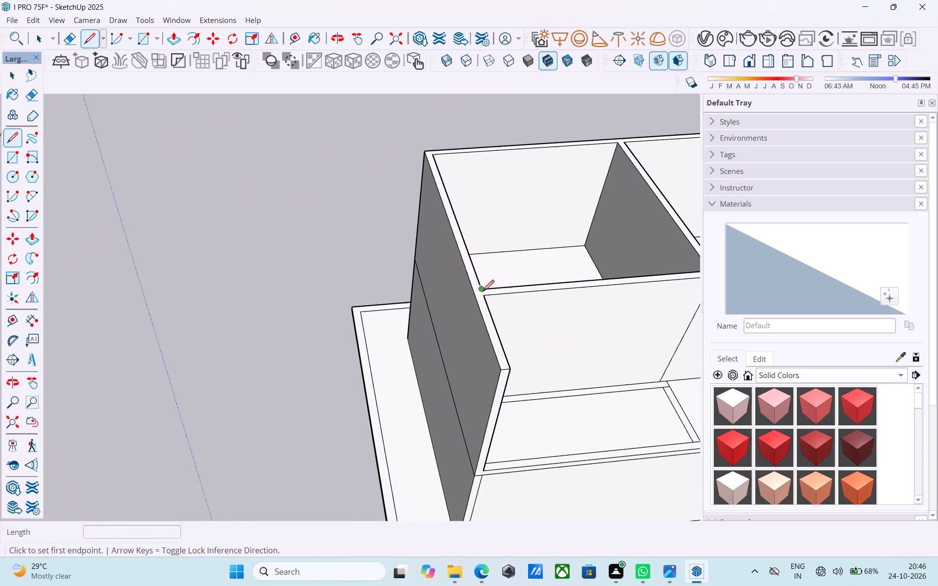
{"action": "left_click", "coordinate": [484, 294]}
{"action": "left_click", "coordinate": [476, 295]}
Push/Pull the side wall's top in front of the new cross wall down to the upper floor level.
{"action": "scroll", "coordinate": [424, 280], "scroll_direction": "down", "scroll_amount": 3}
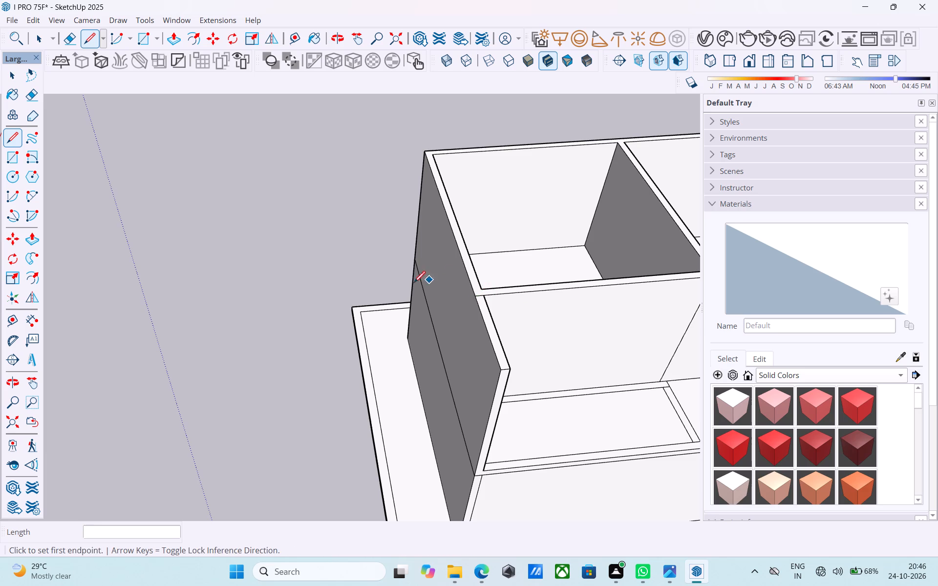
{"action": "scroll", "coordinate": [414, 284], "scroll_direction": "down", "scroll_amount": 2}
{"action": "middle_click_drag", "start_coordinate": [373, 281], "coordinate": [265, 257]}
{"action": "scroll", "coordinate": [509, 319], "scroll_direction": "up", "scroll_amount": 13}
{"action": "key", "text": "space"}
{"action": "left_click", "coordinate": [376, 335]}
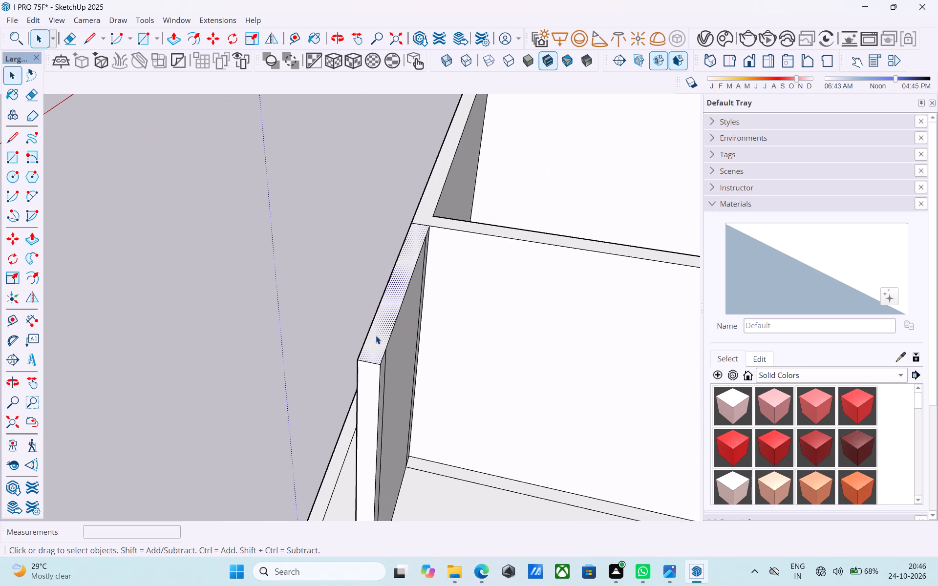
{"action": "key", "text": "p"}
{"action": "left_click", "coordinate": [376, 335]}
{"action": "left_click", "coordinate": [455, 457]}
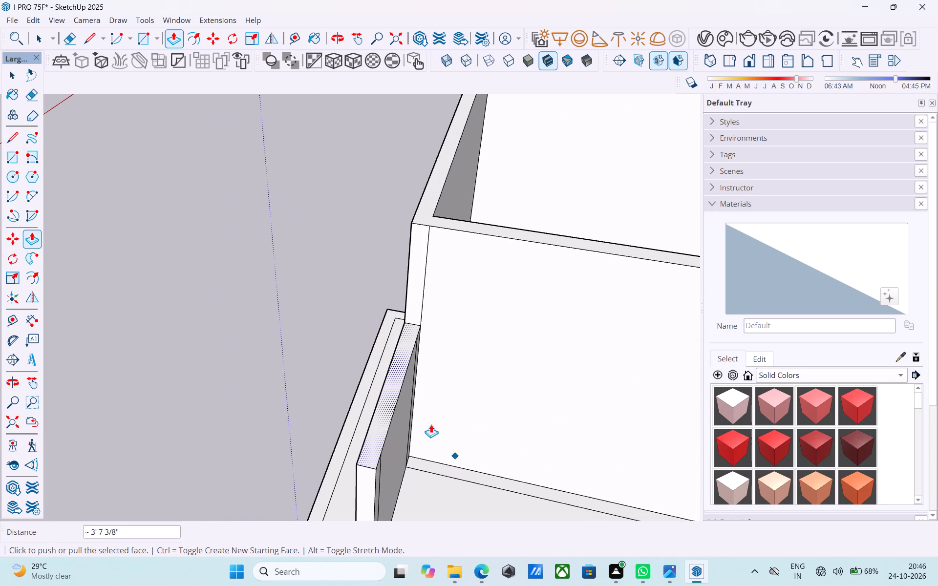
{"action": "left_click", "coordinate": [394, 377]}
{"action": "left_click", "coordinate": [394, 403]}
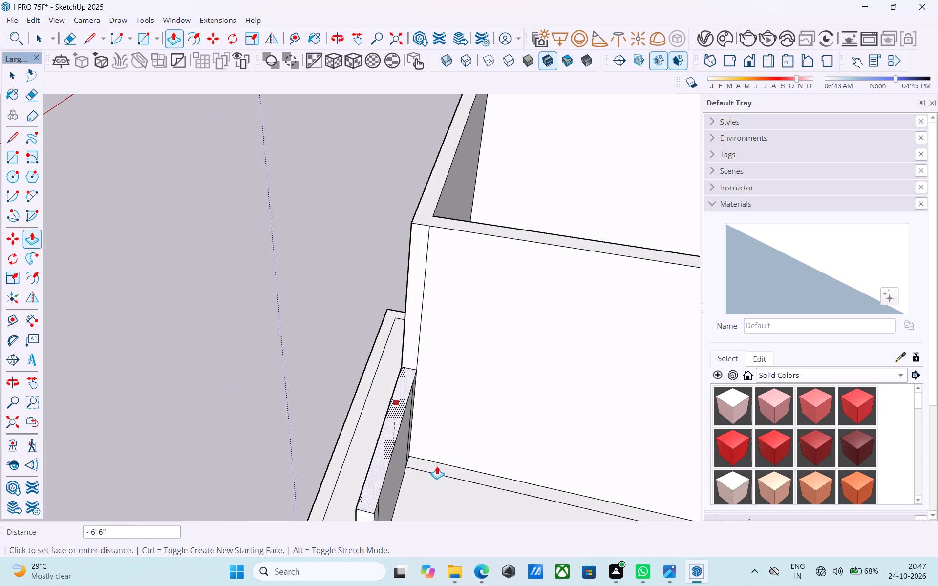
{"action": "left_click", "coordinate": [441, 472]}
{"action": "scroll", "coordinate": [340, 295], "scroll_direction": "down", "scroll_amount": 12}
{"action": "middle_click_drag", "start_coordinate": [352, 332], "coordinate": [499, 231]}
{"action": "scroll", "coordinate": [418, 331], "scroll_direction": "up", "scroll_amount": 8}
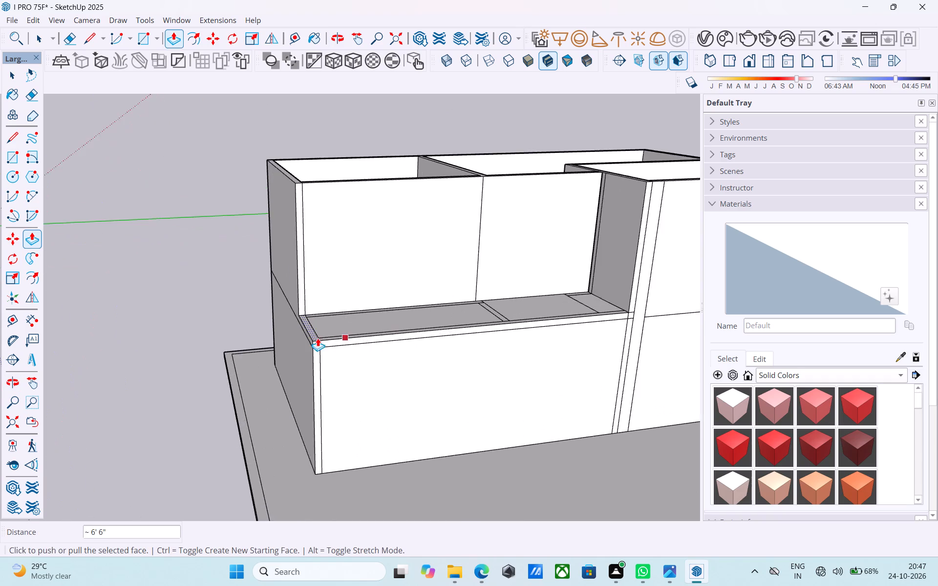
{"action": "scroll", "coordinate": [318, 338], "scroll_direction": "up", "scroll_amount": 15}
{"action": "key", "text": "space"}
Push/Pull the recessed wall face beside the end section forward, flush with the front wall face.
{"action": "scroll", "coordinate": [315, 337], "scroll_direction": "down", "scroll_amount": 10}
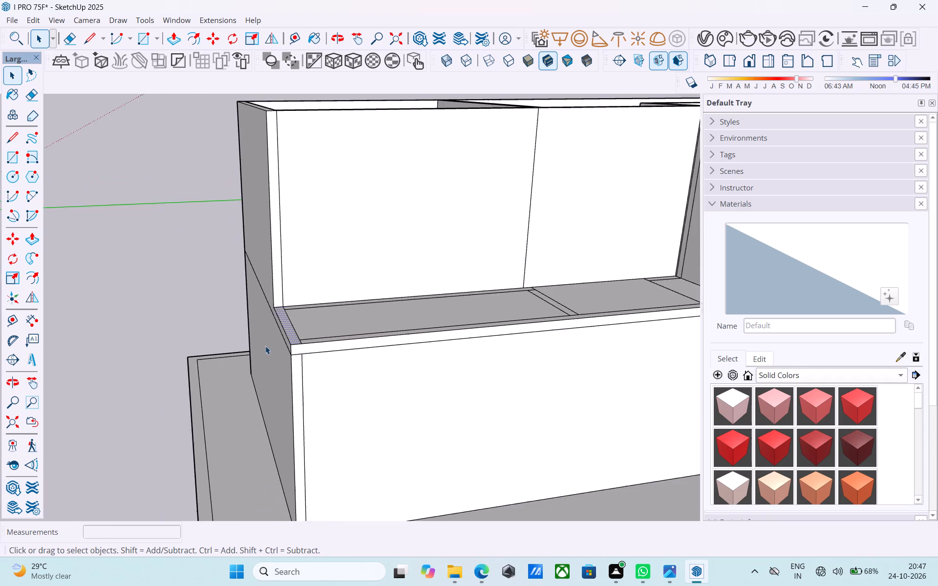
{"action": "scroll", "coordinate": [265, 346], "scroll_direction": "down", "scroll_amount": 14}
{"action": "middle_click_drag", "start_coordinate": [262, 336], "coordinate": [267, 372]}
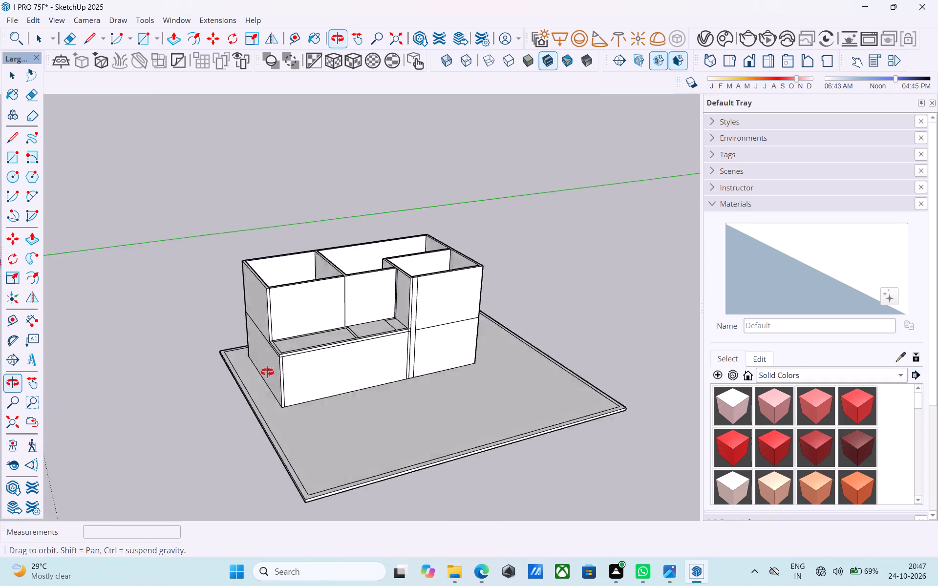
{"action": "middle_click_drag", "start_coordinate": [267, 372], "coordinate": [239, 379]}
{"action": "scroll", "coordinate": [357, 269], "scroll_direction": "up", "scroll_amount": 4}
{"action": "middle_click_drag", "start_coordinate": [357, 270], "coordinate": [372, 314], "text": "shift"}
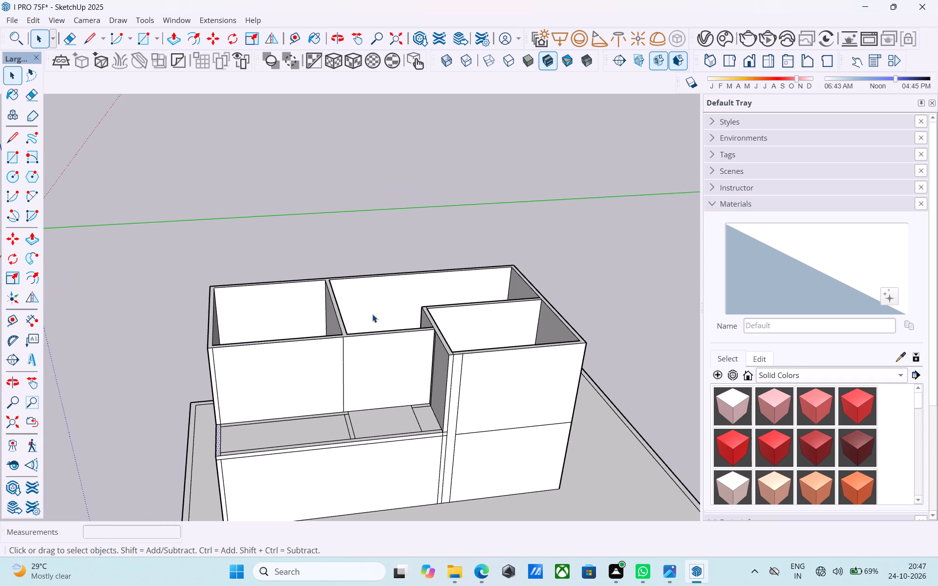
{"action": "middle_click_drag", "start_coordinate": [369, 320], "coordinate": [390, 339], "text": "shift"}
{"action": "scroll", "coordinate": [373, 359], "scroll_direction": "up", "scroll_amount": 5}
{"action": "left_click", "coordinate": [370, 362]}
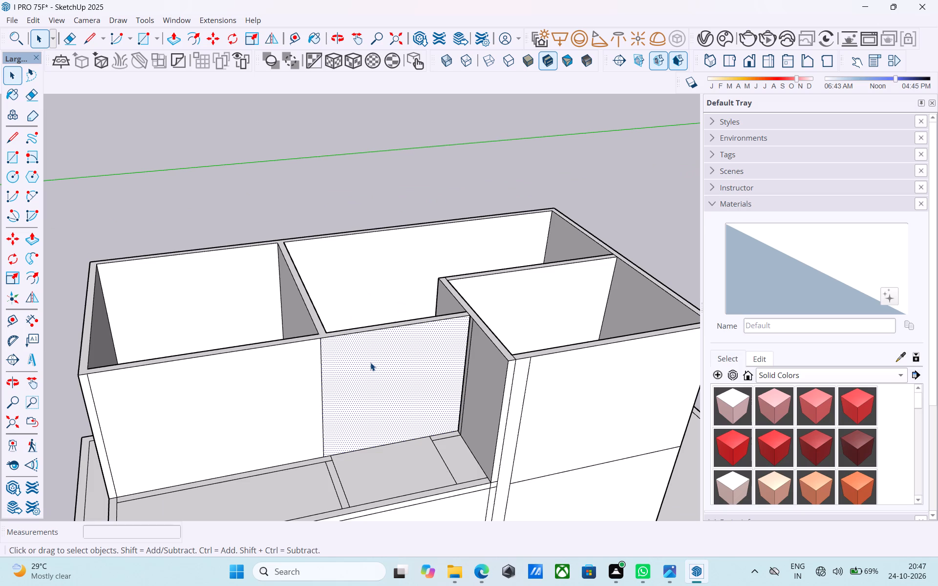
{"action": "key", "text": "p"}
{"action": "left_click", "coordinate": [370, 363]}
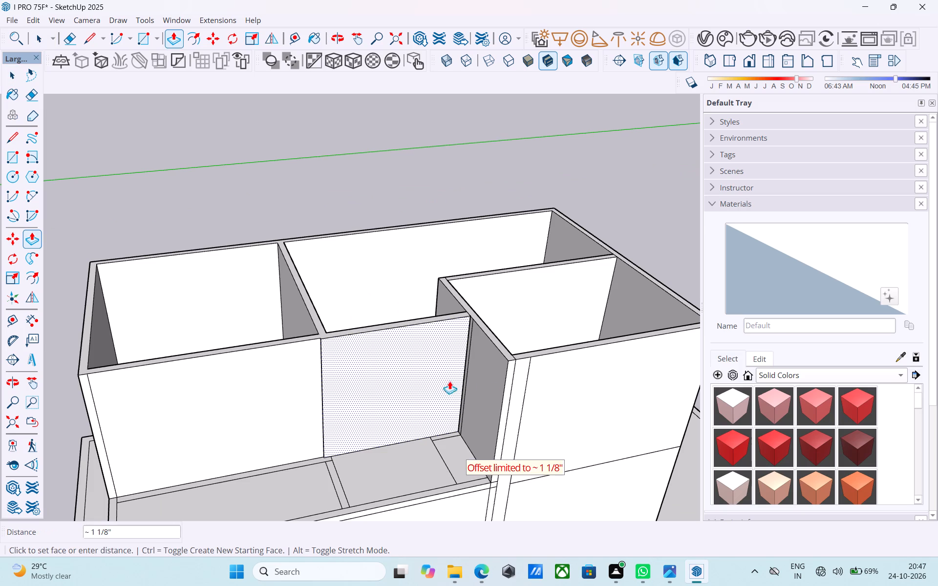
{"action": "left_click", "coordinate": [444, 350]}
{"action": "left_click", "coordinate": [461, 360]}
{"action": "left_click", "coordinate": [490, 385]}
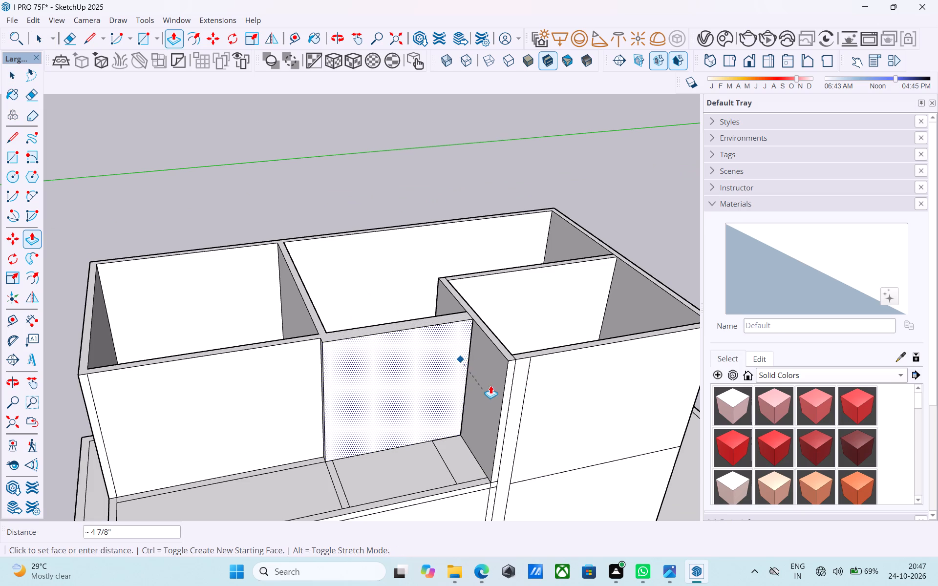
{"action": "left_click", "coordinate": [459, 364]}
{"action": "left_click", "coordinate": [515, 366]}
{"action": "left_click", "coordinate": [494, 371]}
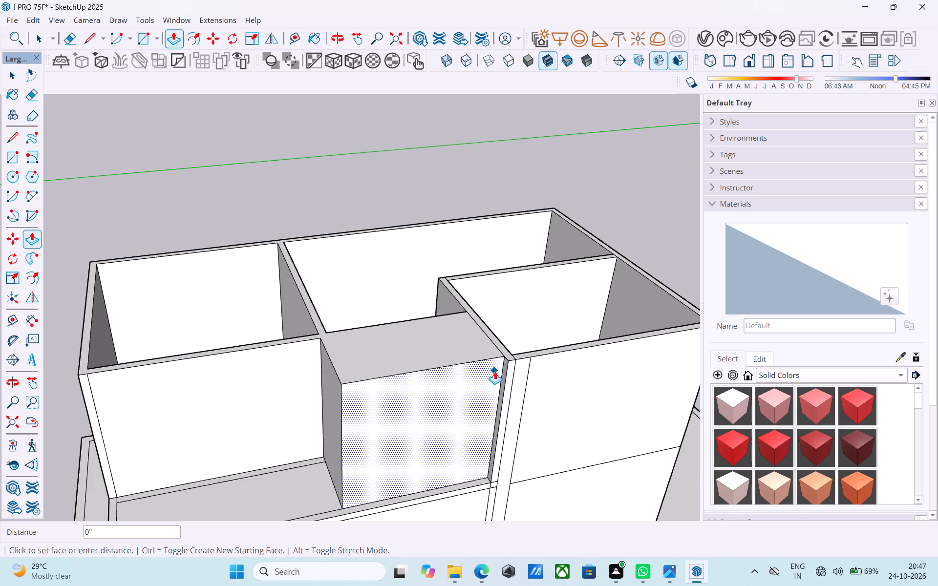
{"action": "left_click", "coordinate": [514, 358]}
Push/Pull the inner face of the thickened wall block forward, aligned with the inner face of the end section's front wall.
{"action": "scroll", "coordinate": [512, 362], "scroll_direction": "up", "scroll_amount": 4}
{"action": "middle_click_drag", "start_coordinate": [426, 380], "coordinate": [768, 465]}
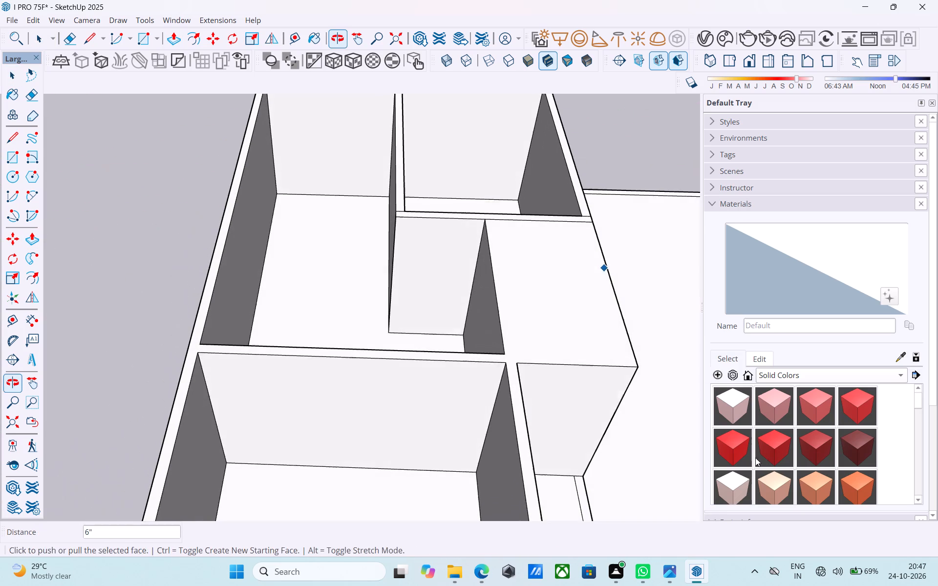
{"action": "key", "text": "space"}
{"action": "left_click", "coordinate": [489, 293]}
{"action": "key", "text": "p"}
{"action": "left_click", "coordinate": [489, 293]}
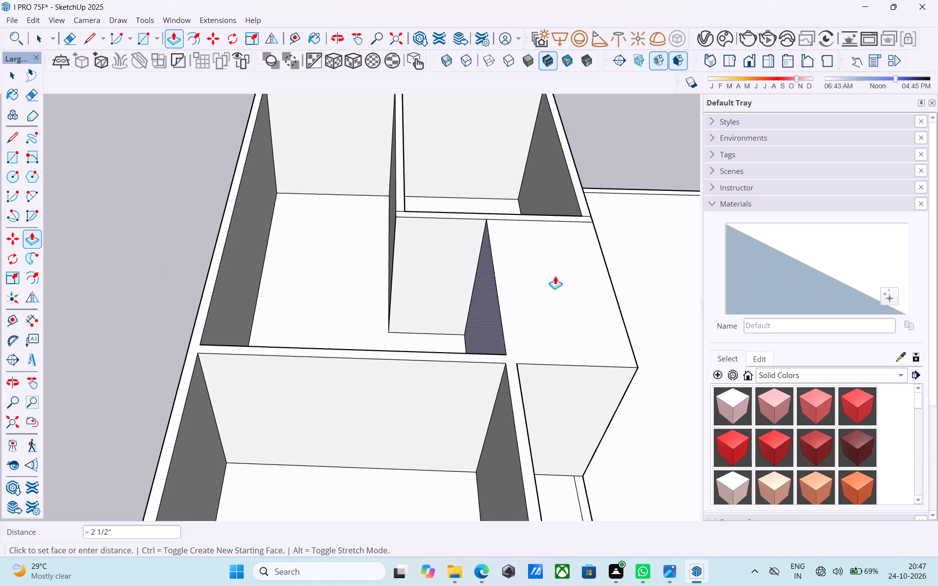
{"action": "left_click", "coordinate": [570, 184]}
{"action": "key", "text": "space"}
Examine the extended front wall and its joint with the end section from several angles.
{"action": "middle_click_drag", "start_coordinate": [583, 239], "coordinate": [290, 158]}
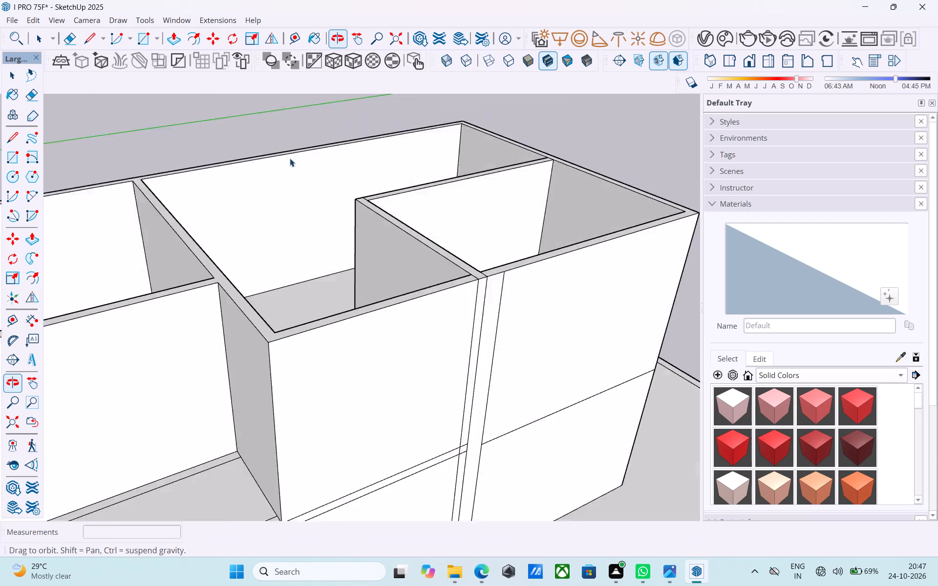
{"action": "scroll", "coordinate": [290, 156], "scroll_direction": "down", "scroll_amount": 5}
{"action": "middle_click_drag", "start_coordinate": [345, 271], "coordinate": [275, 209]}
{"action": "middle_click_drag", "start_coordinate": [403, 225], "coordinate": [390, 204]}
{"action": "scroll", "coordinate": [391, 206], "scroll_direction": "up", "scroll_amount": 2}
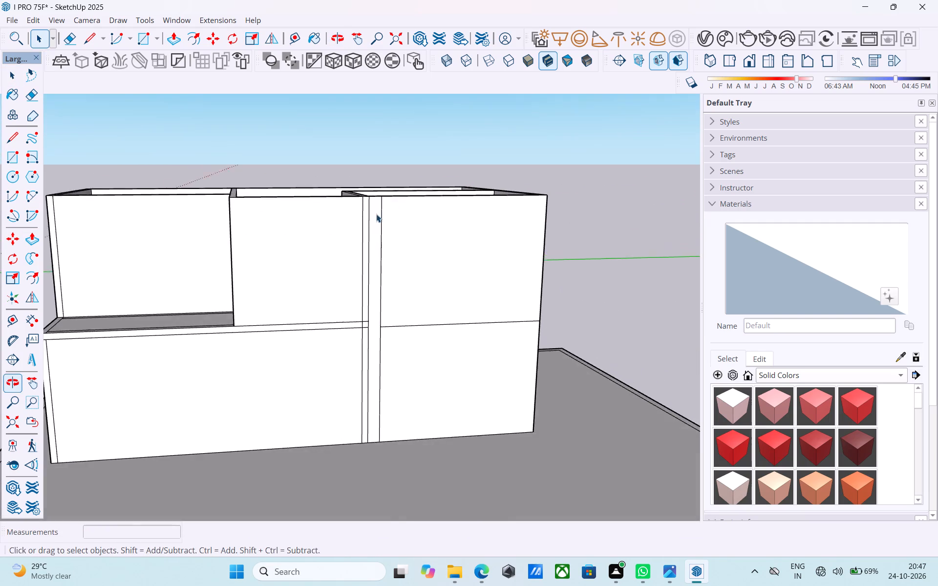
{"action": "scroll", "coordinate": [376, 214], "scroll_direction": "up", "scroll_amount": 2}
{"action": "scroll", "coordinate": [376, 215], "scroll_direction": "down", "scroll_amount": 3}
{"action": "middle_click_drag", "start_coordinate": [376, 215], "coordinate": [407, 354]}
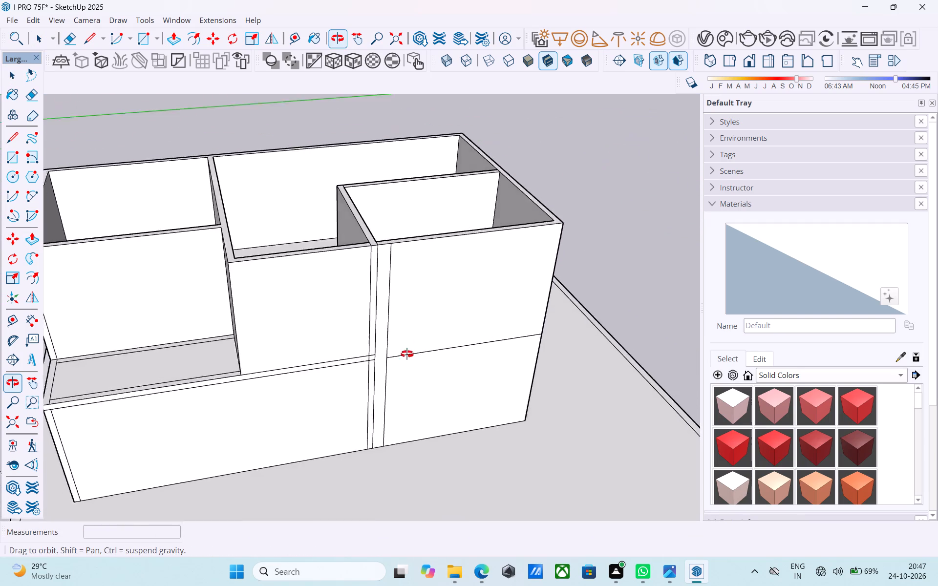
{"action": "middle_click_drag", "start_coordinate": [407, 354], "coordinate": [410, 365]}
{"action": "scroll", "coordinate": [418, 317], "scroll_direction": "down", "scroll_amount": 6}
{"action": "middle_click_drag", "start_coordinate": [418, 317], "coordinate": [262, 192]}
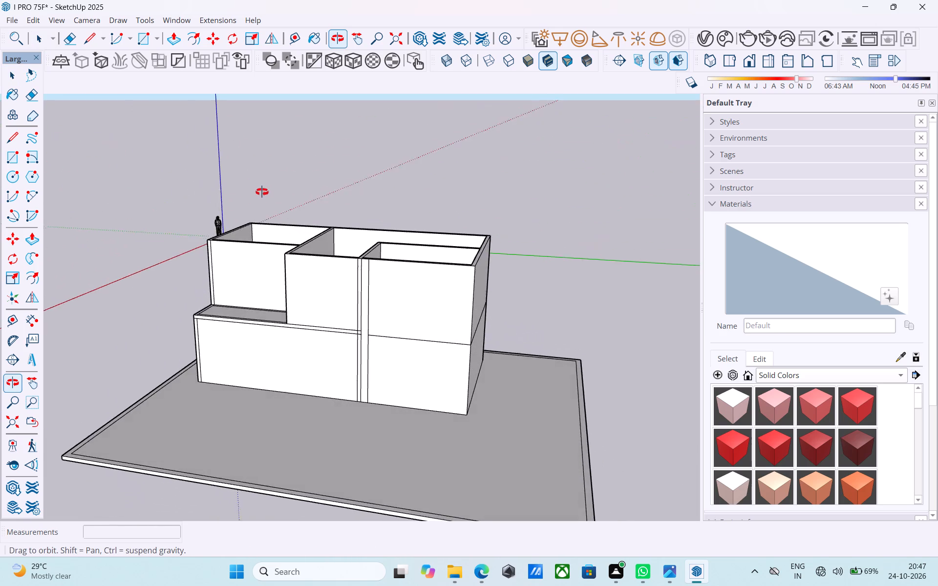
Draw a 14' by about 14' 3" rectangle across the open top of the upper-floor end room behind the terrace.
{"action": "middle_click_drag", "start_coordinate": [262, 192], "coordinate": [274, 255]}
{"action": "middle_click_drag", "start_coordinate": [297, 236], "coordinate": [357, 297], "text": "shift"}
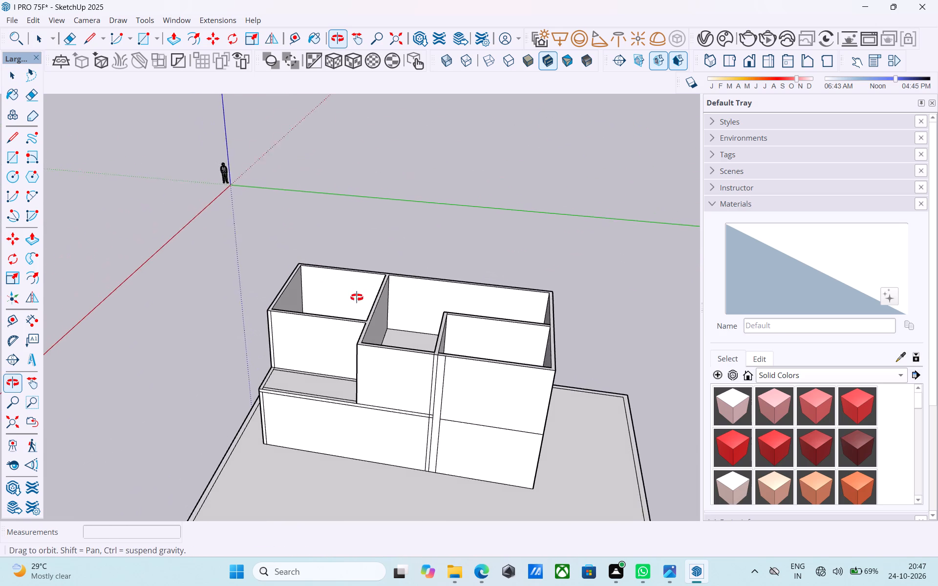
{"action": "middle_click_drag", "start_coordinate": [357, 297], "coordinate": [328, 304], "text": "shift"}
{"action": "key", "text": "r"}
{"action": "scroll", "coordinate": [312, 258], "scroll_direction": "up", "scroll_amount": 7}
{"action": "left_click", "coordinate": [304, 268]}
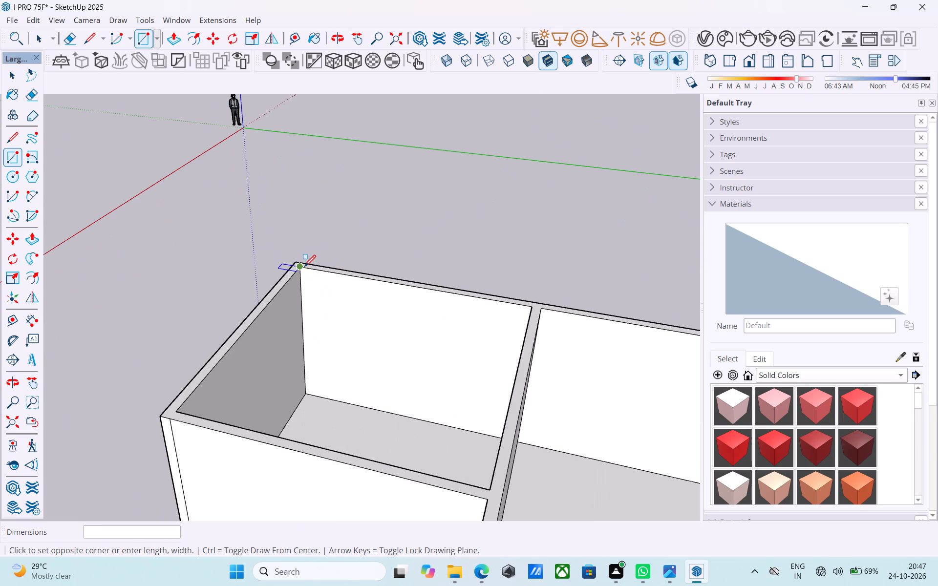
{"action": "scroll", "coordinate": [304, 267], "scroll_direction": "up", "scroll_amount": 1}
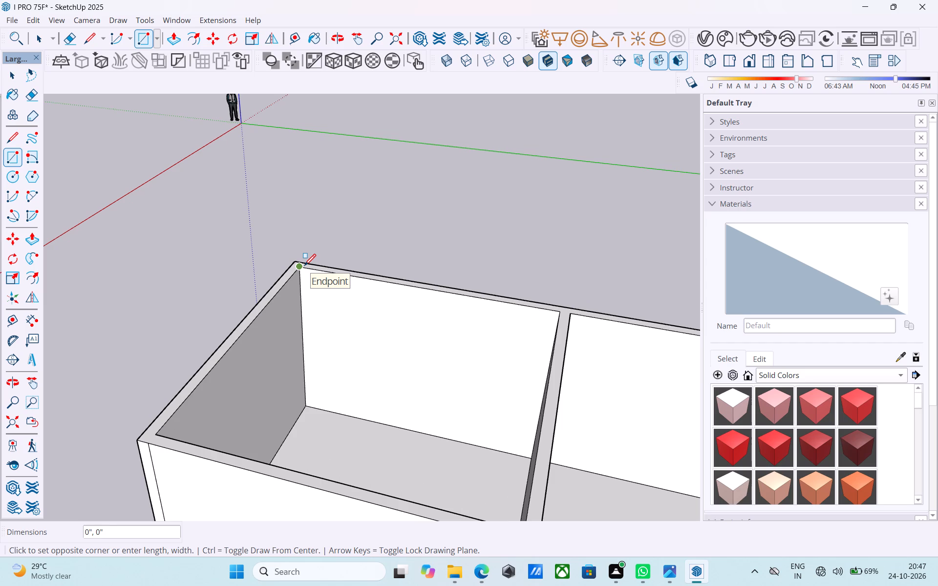
{"action": "scroll", "coordinate": [289, 246], "scroll_direction": "down", "scroll_amount": 6}
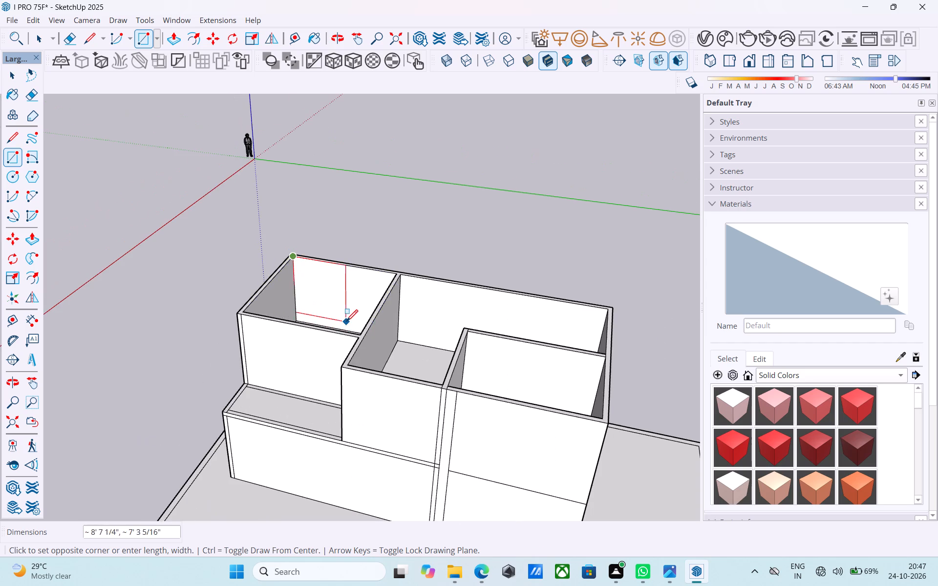
{"action": "scroll", "coordinate": [346, 322], "scroll_direction": "up", "scroll_amount": 8}
{"action": "left_click", "coordinate": [384, 360]}
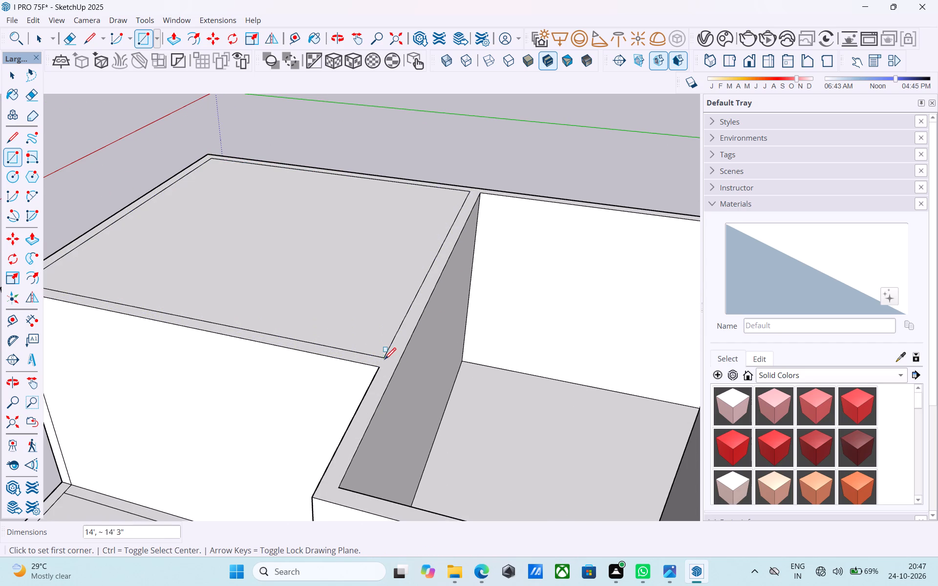
Reverse the new face covering the end room.
{"action": "key", "text": "space"}
{"action": "left_click", "coordinate": [346, 303]}
{"action": "right_click", "coordinate": [346, 303]}
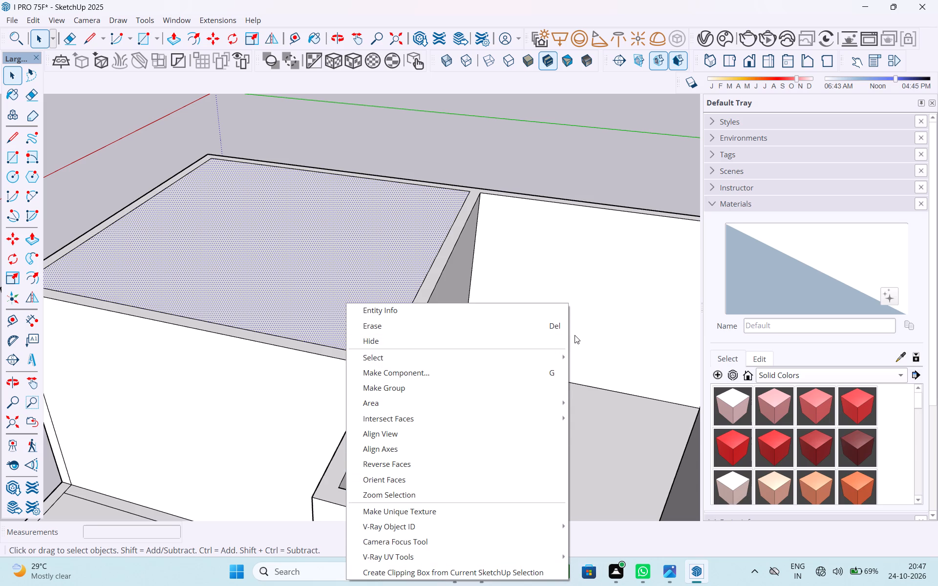
{"action": "left_click", "coordinate": [634, 445]}
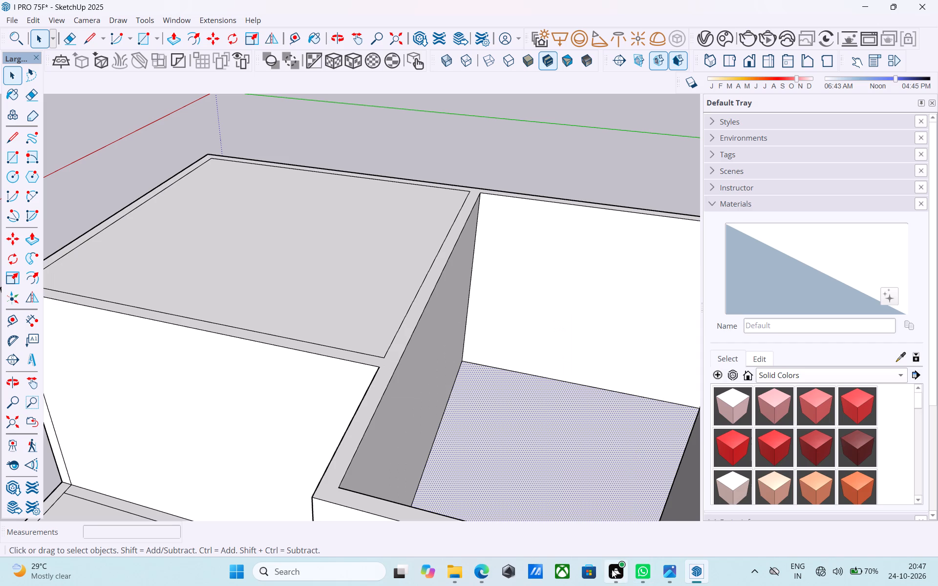
{"action": "scroll", "coordinate": [392, 292], "scroll_direction": "down", "scroll_amount": 3}
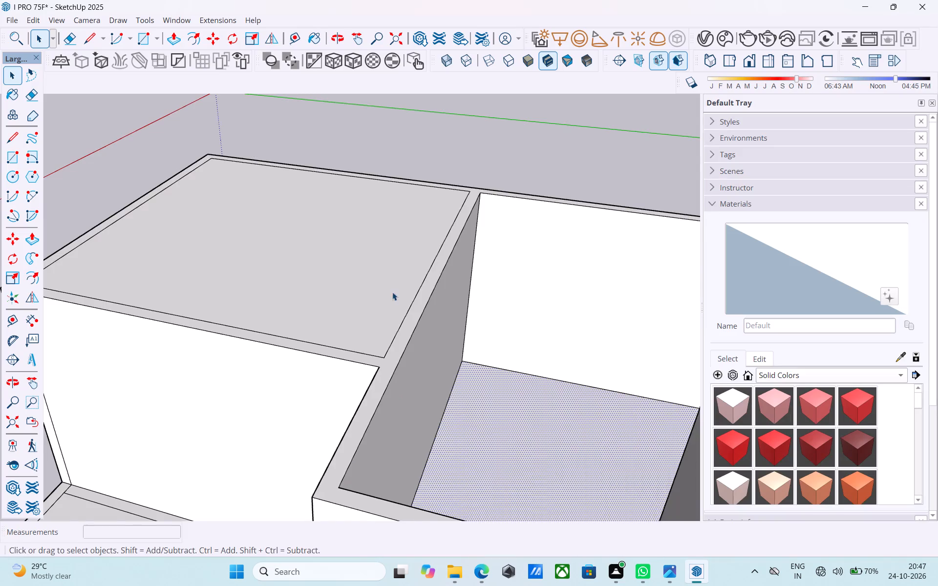
{"action": "scroll", "coordinate": [392, 292], "scroll_direction": "down", "scroll_amount": 2}
{"action": "middle_click_drag", "start_coordinate": [392, 292], "coordinate": [387, 328]}
{"action": "left_click", "coordinate": [381, 335]}
{"action": "right_click", "coordinate": [382, 335]}
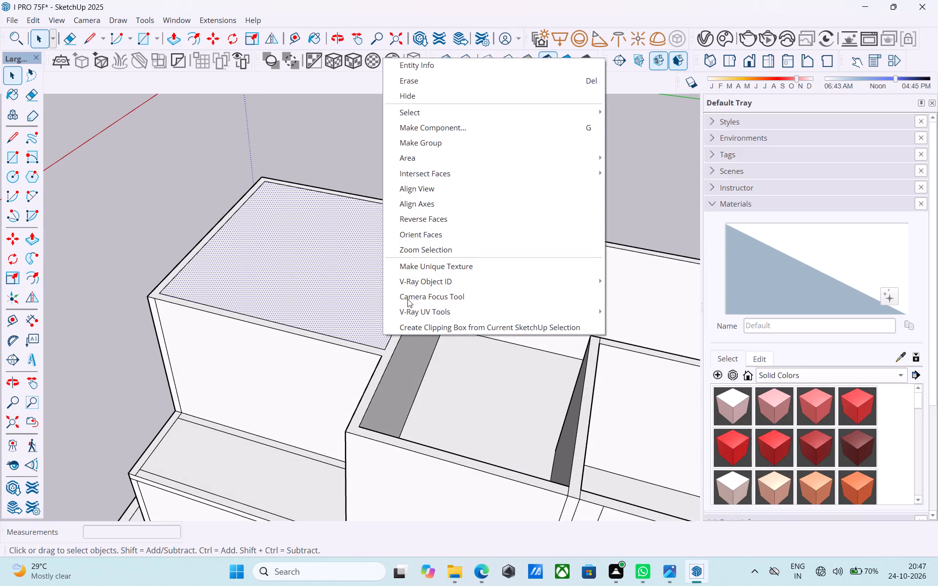
{"action": "left_click", "coordinate": [431, 219]}
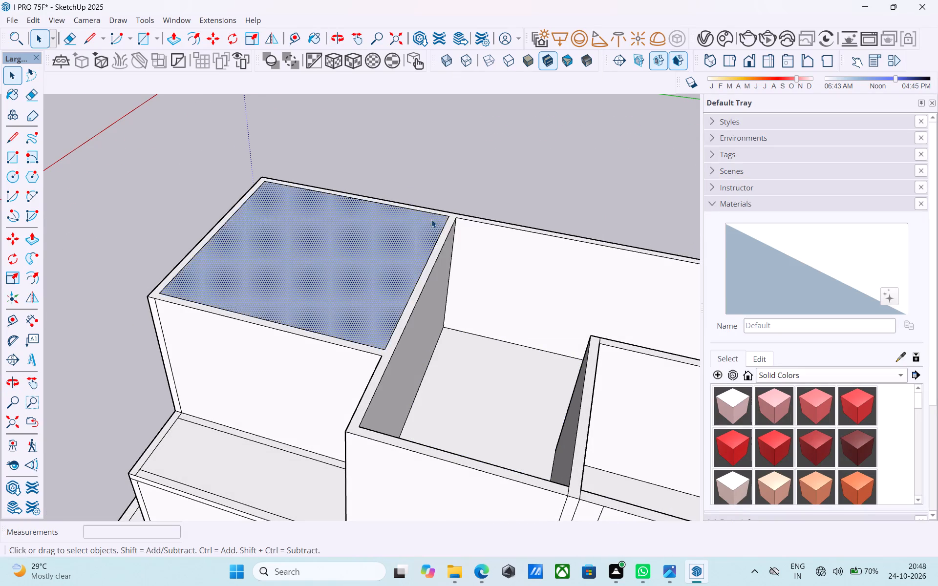
Draw a 6" vertical line up from the cover face's rear outer corner.
{"action": "scroll", "coordinate": [431, 219], "scroll_direction": "down", "scroll_amount": 5}
{"action": "middle_click_drag", "start_coordinate": [370, 213], "coordinate": [401, 285]}
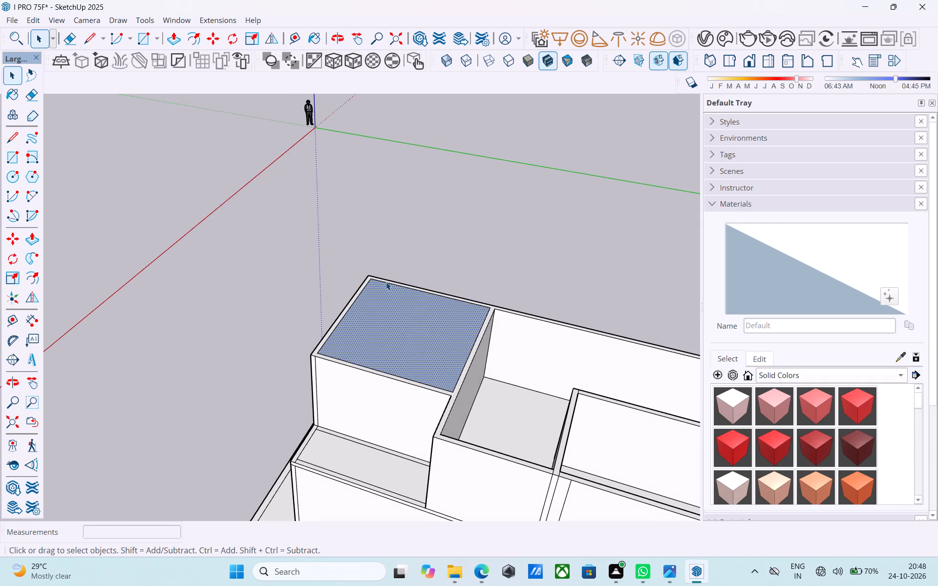
{"action": "key", "text": "l"}
{"action": "scroll", "coordinate": [385, 281], "scroll_direction": "up", "scroll_amount": 4}
{"action": "left_click", "coordinate": [361, 277]}
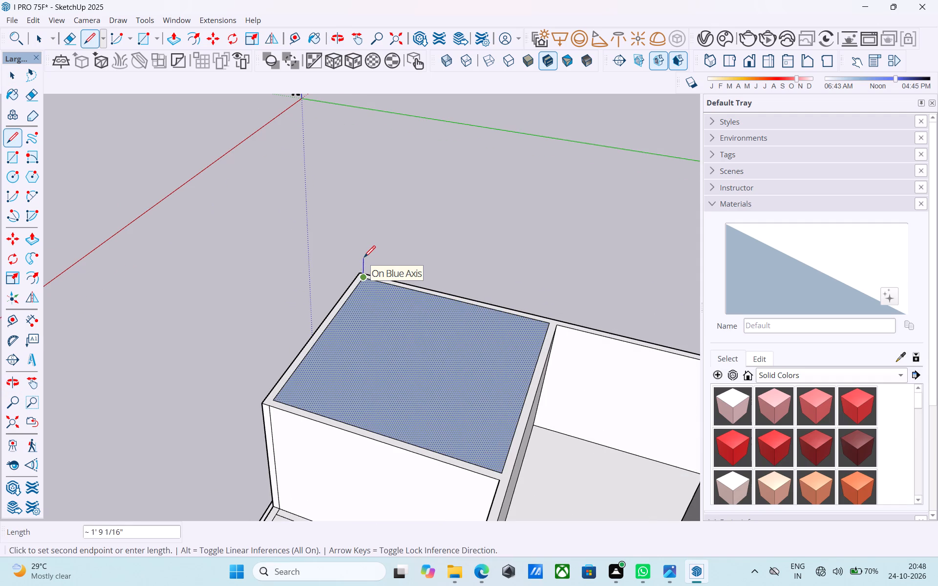
{"action": "type", "text": "6\""}
{"action": "key", "text": "Return"}
{"action": "key", "text": "space"}
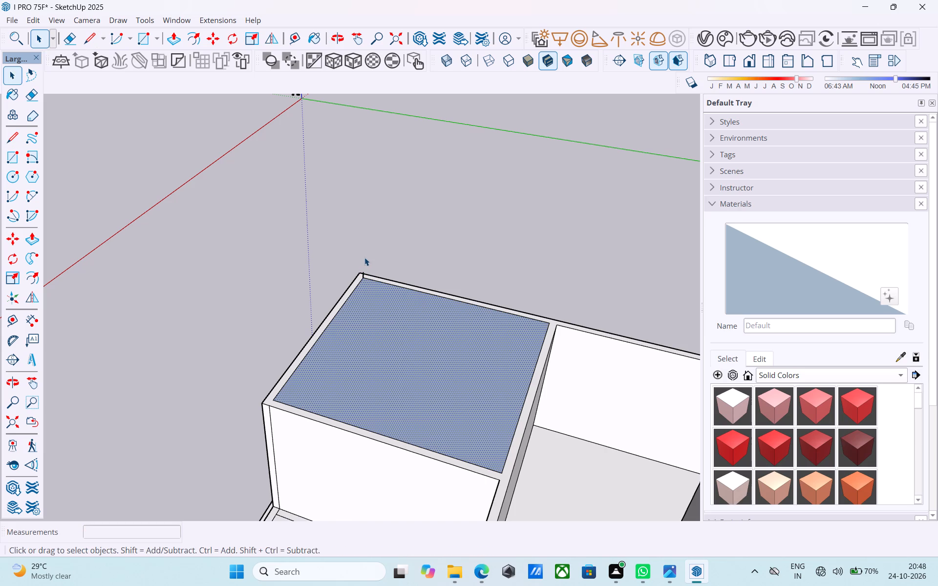
Draw a 6" vertical line up from the cover face's diagonally opposite corner, at the front beside the adjoining room.
{"action": "key", "text": "l"}
{"action": "scroll", "coordinate": [350, 254], "scroll_direction": "down", "scroll_amount": 7}
{"action": "scroll", "coordinate": [422, 320], "scroll_direction": "up", "scroll_amount": 15}
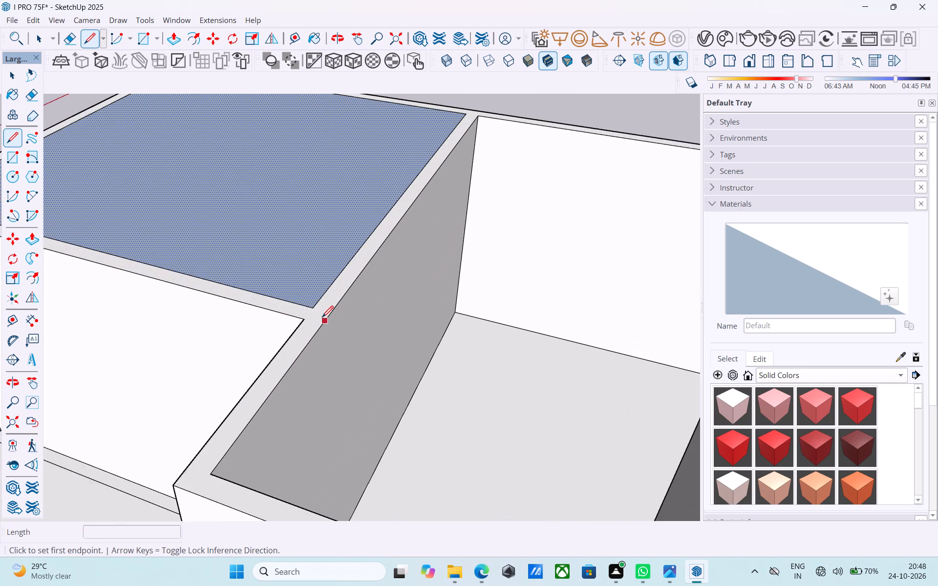
{"action": "scroll", "coordinate": [317, 315], "scroll_direction": "down", "scroll_amount": 2}
{"action": "middle_click_drag", "start_coordinate": [316, 316], "coordinate": [386, 377], "text": "shift"}
{"action": "left_click", "coordinate": [384, 374]}
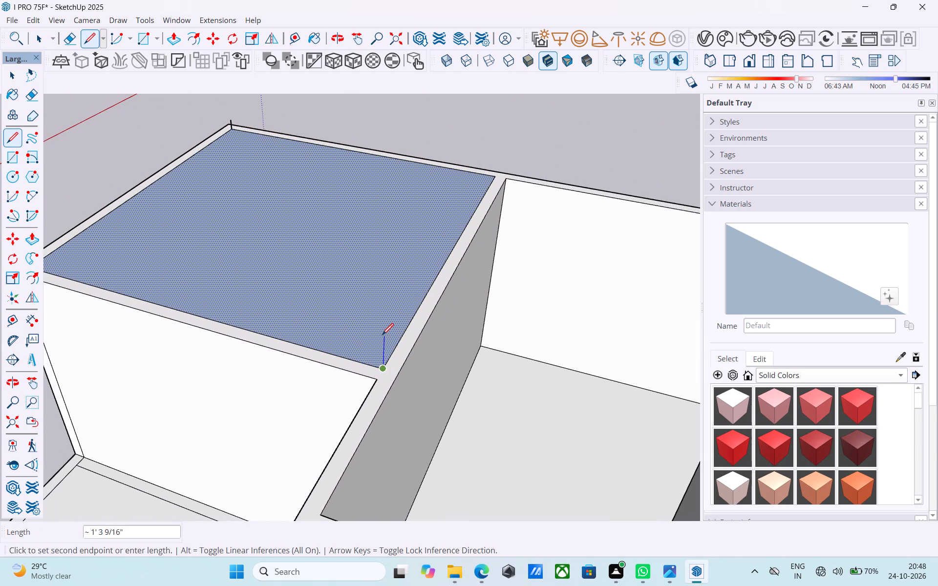
{"action": "type", "text": "6\""}
{"action": "key", "text": "Return"}
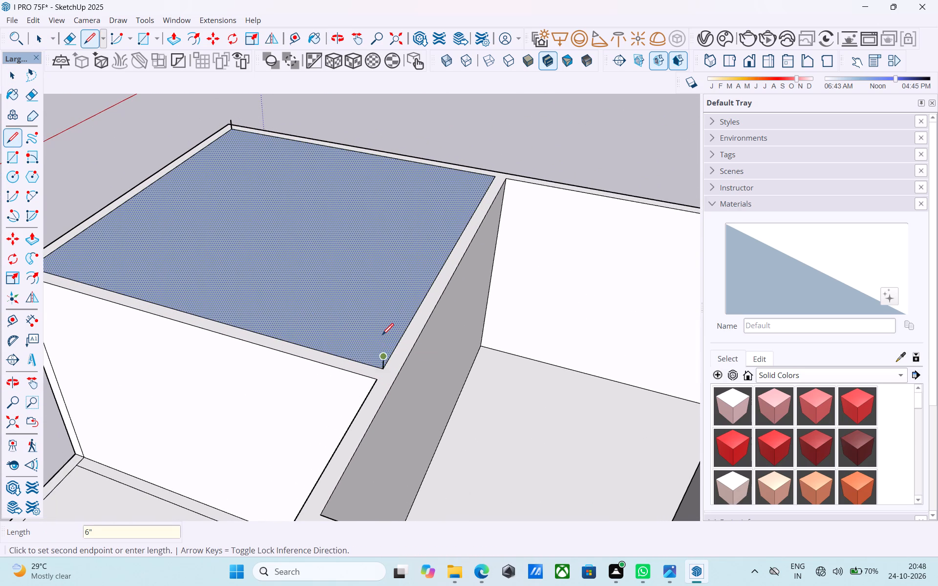
Draw a rectangle of about 14' 3" by 14' between the top ends of the two 6" vertical lines.
{"action": "key", "text": "r"}
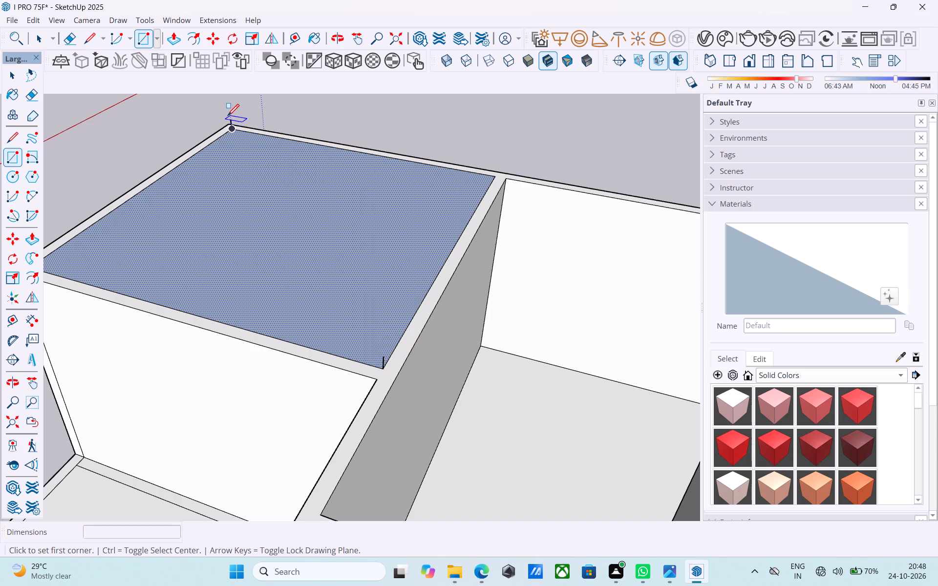
{"action": "left_click", "coordinate": [229, 118]}
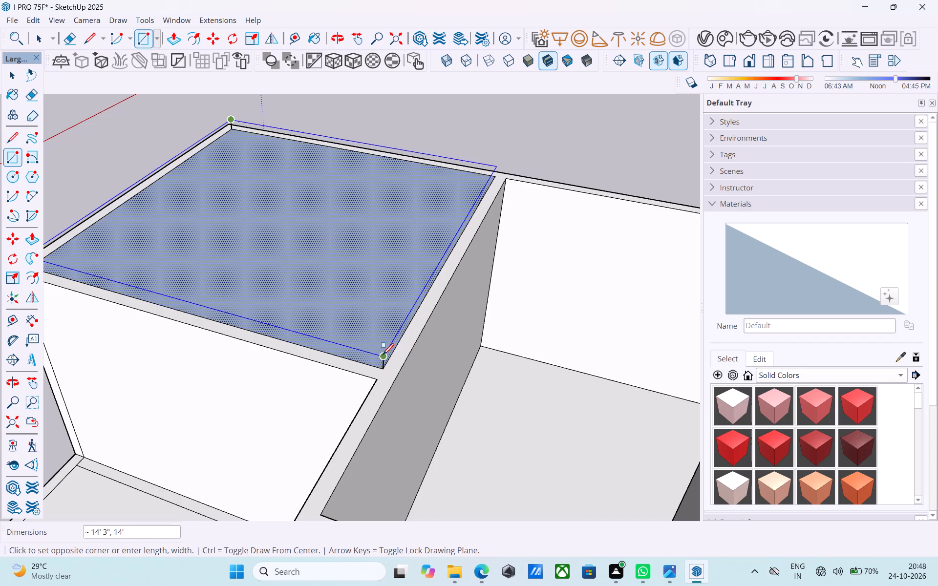
{"action": "left_click", "coordinate": [383, 356]}
Draw a vertical line joining the lower and upper faces at the slab's front outer corner.
{"action": "scroll", "coordinate": [567, 236], "scroll_direction": "down", "scroll_amount": 8}
{"action": "middle_click_drag", "start_coordinate": [300, 262], "coordinate": [537, 243]}
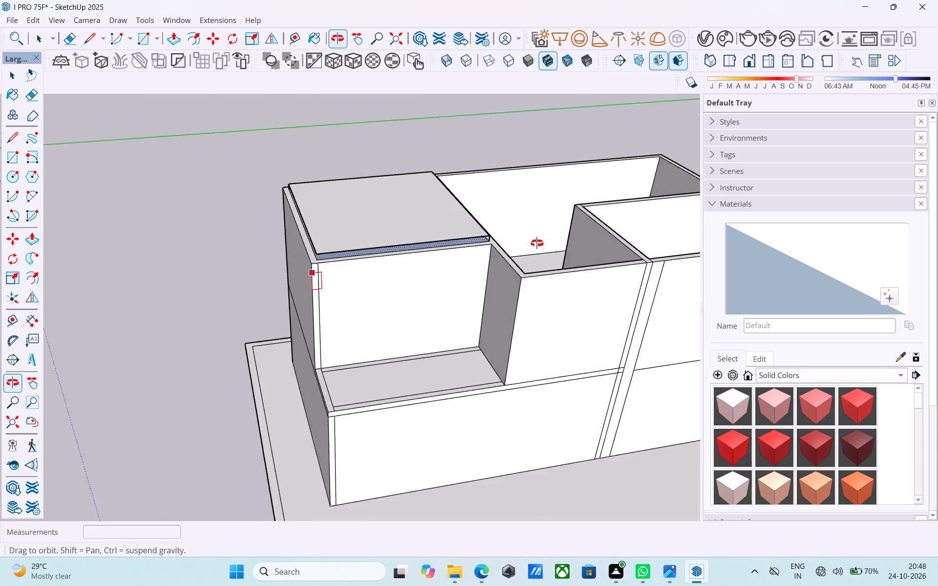
{"action": "middle_click_drag", "start_coordinate": [537, 243], "coordinate": [674, 234]}
{"action": "middle_click_drag", "start_coordinate": [335, 261], "coordinate": [380, 319], "text": "shift"}
{"action": "scroll", "coordinate": [371, 317], "scroll_direction": "up", "scroll_amount": 6}
{"action": "scroll", "coordinate": [410, 329], "scroll_direction": "up", "scroll_amount": 1}
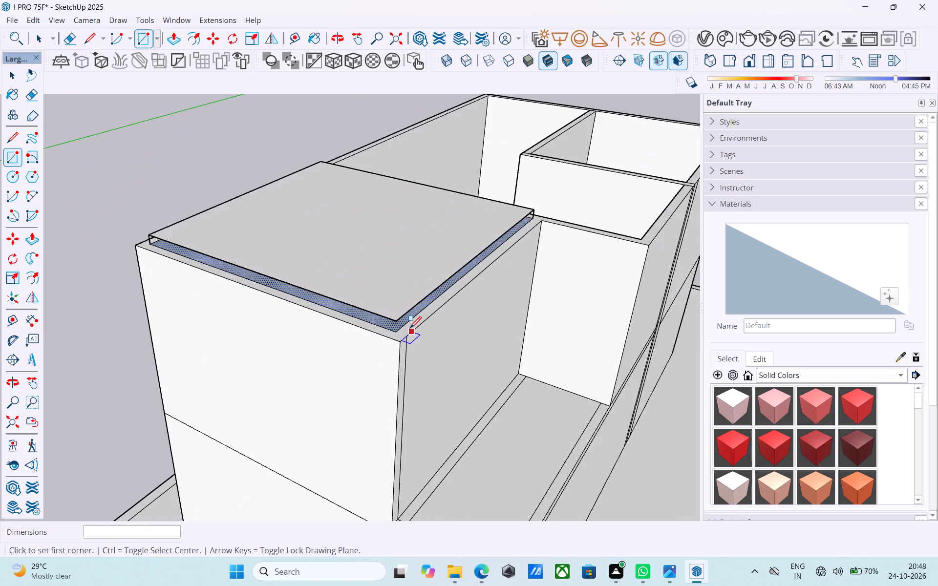
{"action": "scroll", "coordinate": [410, 329], "scroll_direction": "up", "scroll_amount": 1}
{"action": "key", "text": "l"}
{"action": "scroll", "coordinate": [404, 323], "scroll_direction": "up", "scroll_amount": 3}
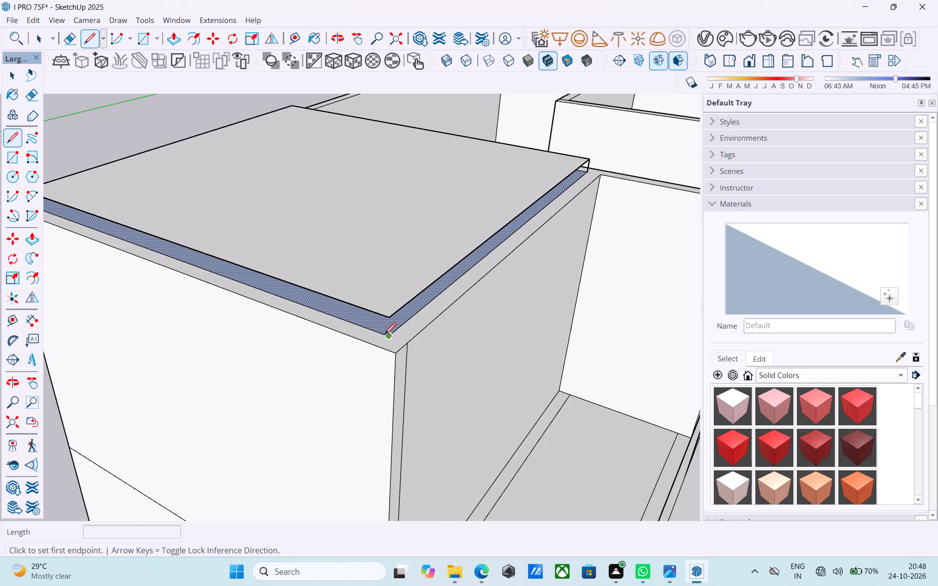
{"action": "left_click", "coordinate": [387, 335]}
{"action": "left_click", "coordinate": [387, 317]}
Draw a vertical line joining the lower and upper faces at the slab's rear corner beside the adjoining room.
{"action": "scroll", "coordinate": [387, 317], "scroll_direction": "down", "scroll_amount": 11}
{"action": "middle_click_drag", "start_coordinate": [201, 346], "coordinate": [760, 325]}
{"action": "middle_click_drag", "start_coordinate": [381, 306], "coordinate": [608, 397]}
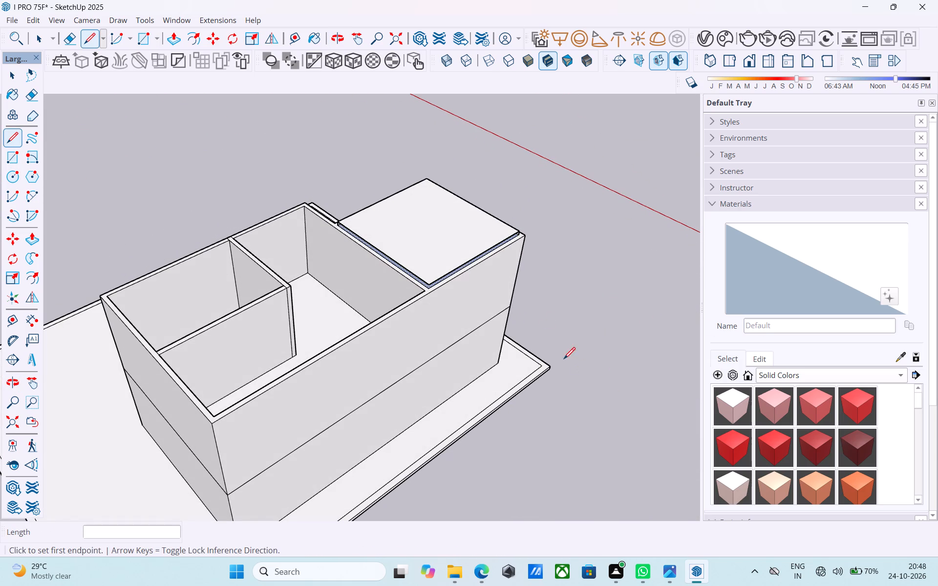
{"action": "scroll", "coordinate": [515, 279], "scroll_direction": "up", "scroll_amount": 9}
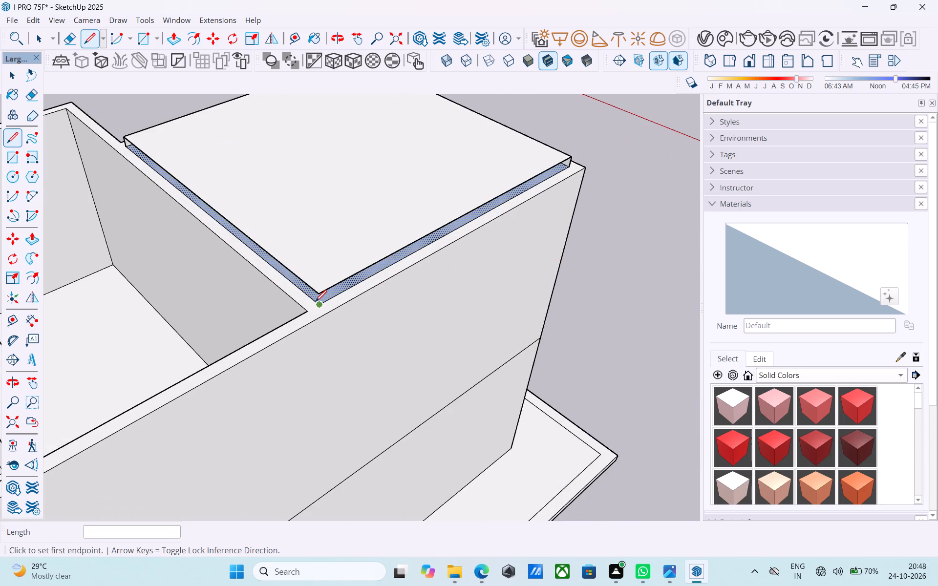
{"action": "left_click", "coordinate": [315, 303]}
{"action": "left_click", "coordinate": [318, 293]}
Reverse the slab's rear edge face and the edge face beside the adjoining room.
{"action": "scroll", "coordinate": [319, 294], "scroll_direction": "up", "scroll_amount": 8}
{"action": "key", "text": "space"}
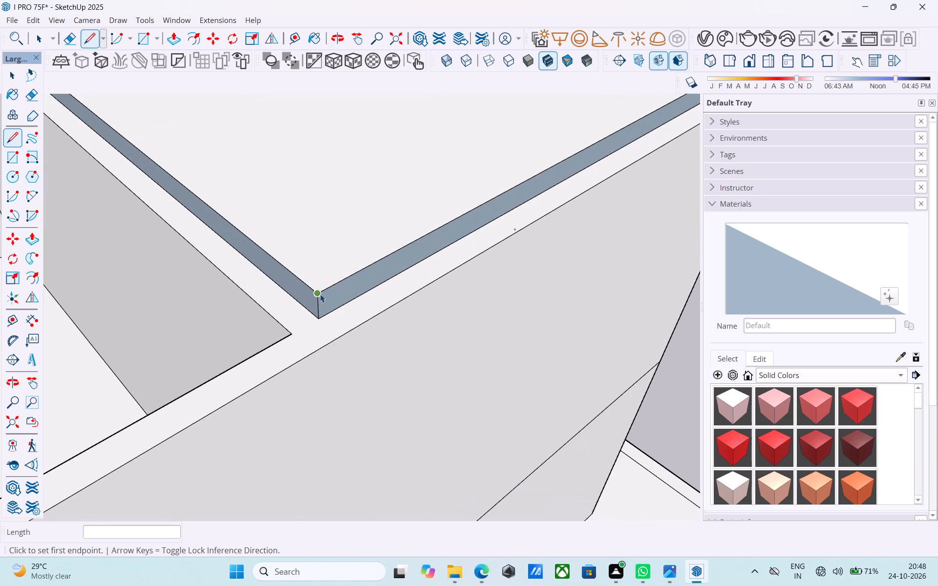
{"action": "left_click", "coordinate": [321, 294]}
{"action": "right_click", "coordinate": [322, 294]}
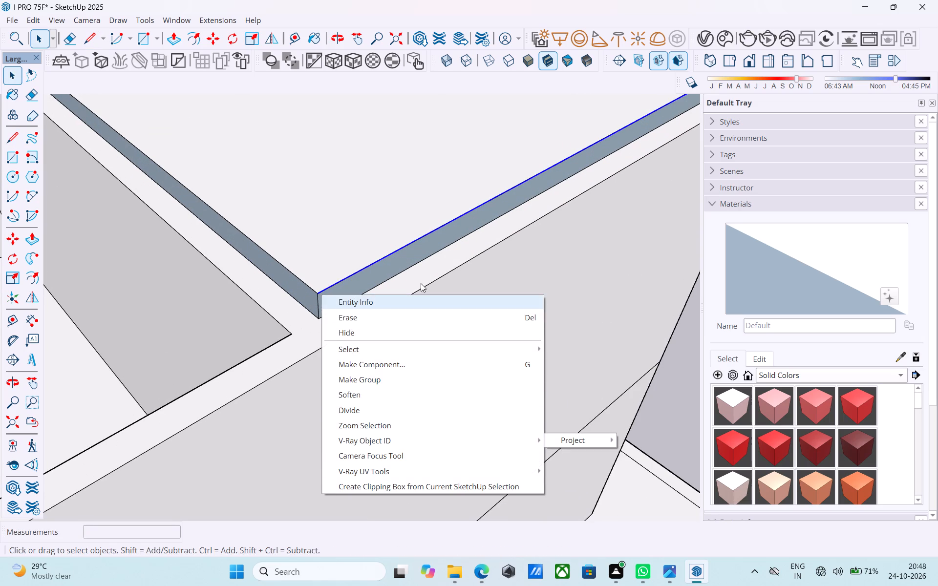
{"action": "left_click", "coordinate": [431, 248]}
{"action": "right_click", "coordinate": [431, 248]}
{"action": "left_click", "coordinate": [455, 412]}
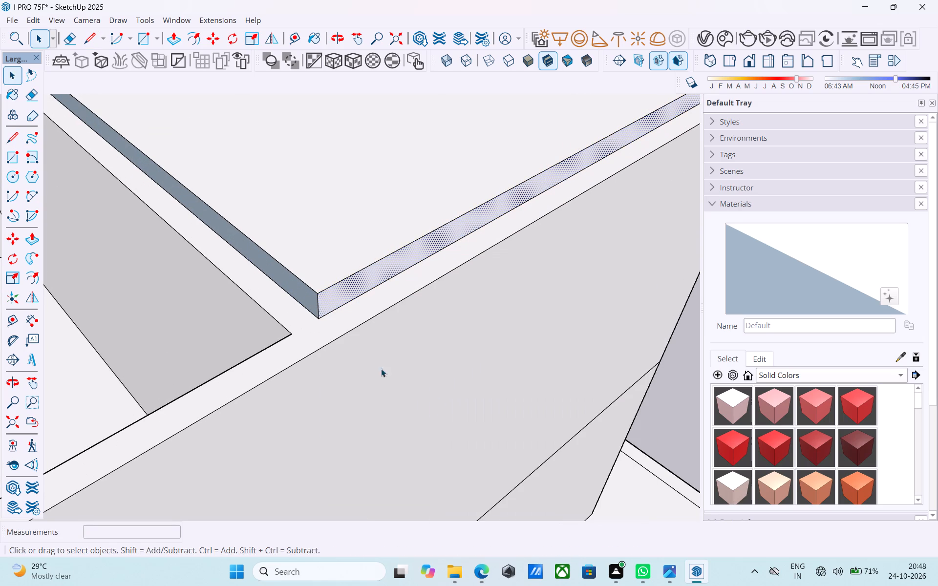
{"action": "left_click", "coordinate": [311, 294]}
{"action": "right_click", "coordinate": [311, 294]}
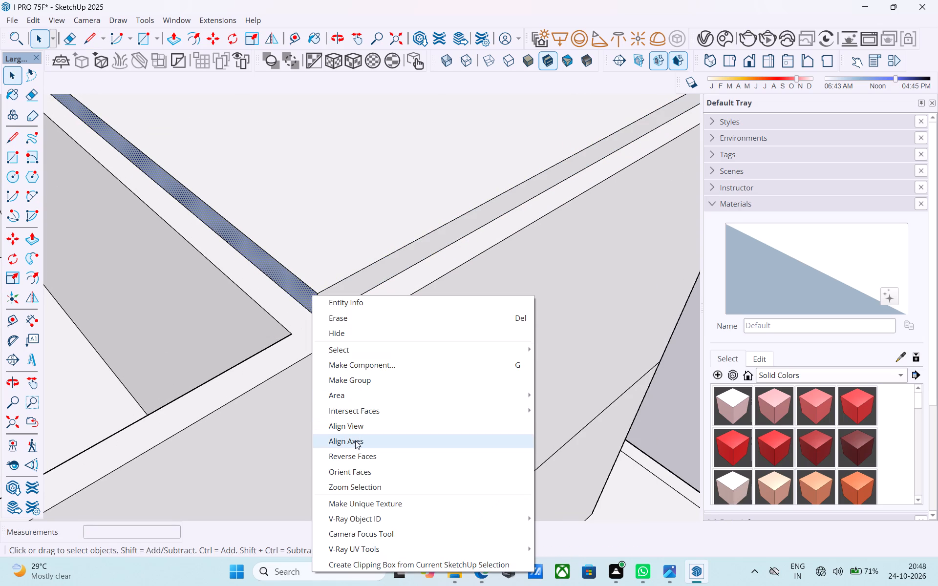
{"action": "left_click_drag", "start_coordinate": [357, 448], "coordinate": [365, 463]}
{"action": "scroll", "coordinate": [411, 419], "scroll_direction": "down", "scroll_amount": 7}
{"action": "scroll", "coordinate": [408, 419], "scroll_direction": "up", "scroll_amount": 1}
{"action": "scroll", "coordinate": [409, 403], "scroll_direction": "down", "scroll_amount": 6}
{"action": "key", "text": "space"}
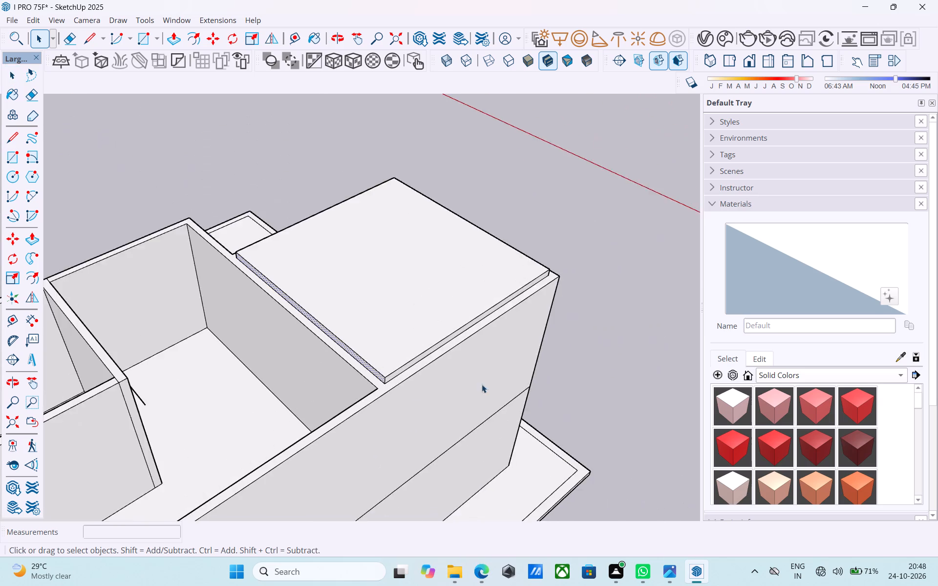
Reverse the slab's two remaining edge faces, along the outer end wall and facing the terrace.
{"action": "middle_click_drag", "start_coordinate": [483, 384], "coordinate": [162, 377]}
{"action": "middle_click_drag", "start_coordinate": [418, 324], "coordinate": [91, 327]}
{"action": "scroll", "coordinate": [299, 154], "scroll_direction": "up", "scroll_amount": 5}
{"action": "scroll", "coordinate": [299, 154], "scroll_direction": "down", "scroll_amount": 5}
{"action": "middle_click_drag", "start_coordinate": [299, 154], "coordinate": [346, 314], "text": "shift"}
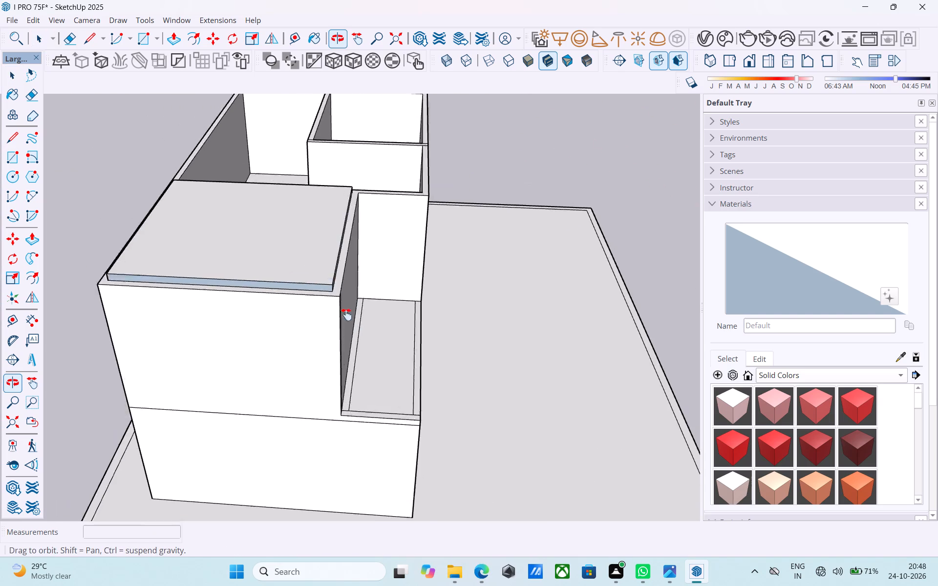
{"action": "middle_click_drag", "start_coordinate": [346, 314], "coordinate": [256, 157], "text": "shift"}
{"action": "scroll", "coordinate": [255, 230], "scroll_direction": "up", "scroll_amount": 5}
{"action": "middle_click_drag", "start_coordinate": [244, 206], "coordinate": [280, 350]}
{"action": "scroll", "coordinate": [280, 350], "scroll_direction": "up", "scroll_amount": 5}
{"action": "middle_click_drag", "start_coordinate": [271, 361], "coordinate": [285, 343], "text": "shift"}
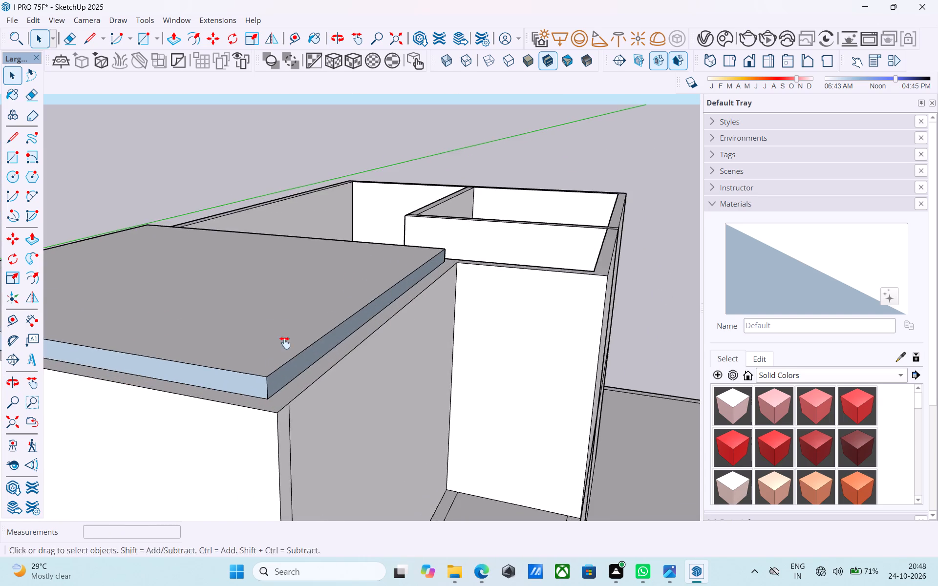
{"action": "middle_click_drag", "start_coordinate": [285, 343], "coordinate": [350, 281], "text": "shift"}
{"action": "scroll", "coordinate": [338, 303], "scroll_direction": "up", "scroll_amount": 4}
{"action": "left_click", "coordinate": [335, 309]}
{"action": "right_click", "coordinate": [334, 310]}
{"action": "left_click", "coordinate": [362, 200]}
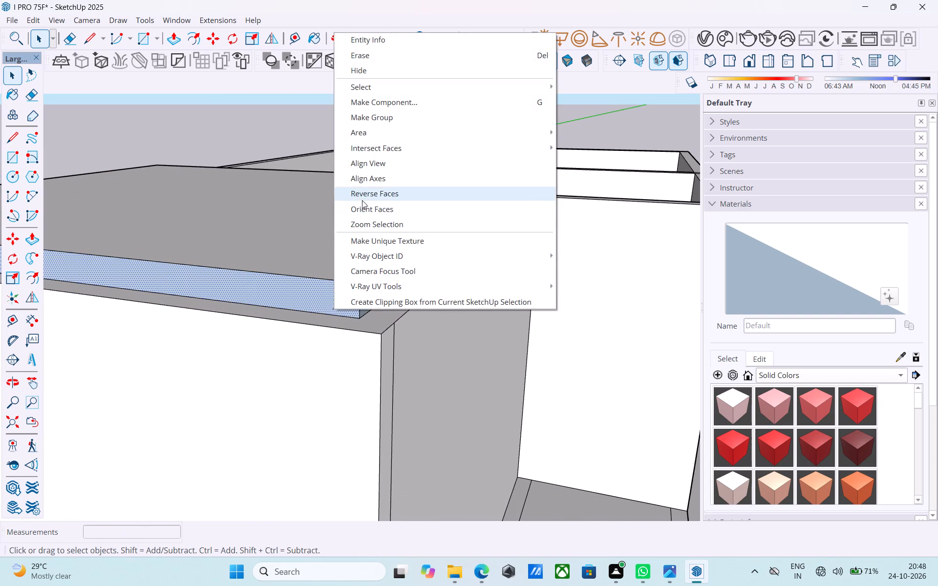
{"action": "left_click", "coordinate": [362, 295]}
{"action": "right_click", "coordinate": [362, 295]}
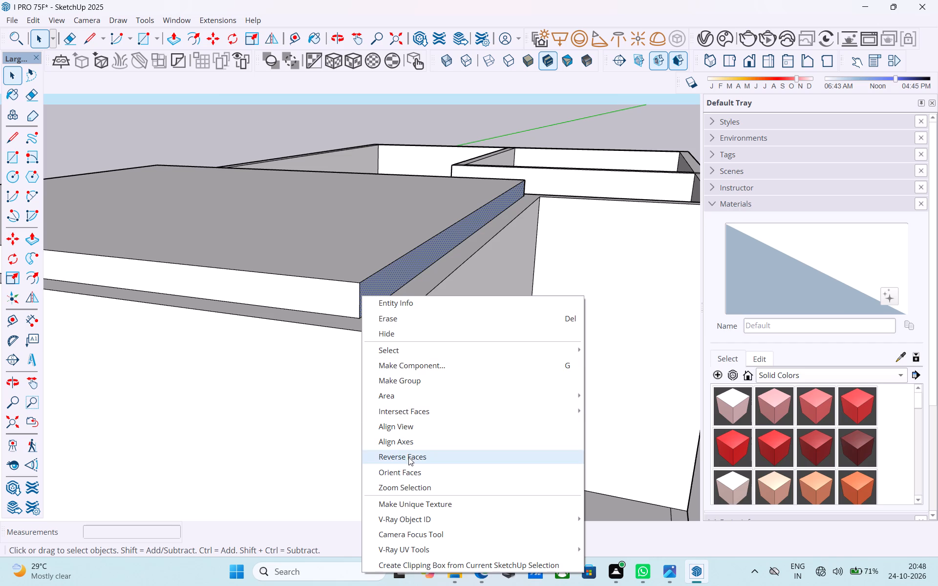
{"action": "left_click", "coordinate": [408, 457]}
Push/Pull the slab's edge above the outer end wall outward, flush with that wall's outer face.
{"action": "scroll", "coordinate": [408, 367], "scroll_direction": "down", "scroll_amount": 15}
{"action": "scroll", "coordinate": [378, 319], "scroll_direction": "up", "scroll_amount": 6}
{"action": "left_click", "coordinate": [368, 321]}
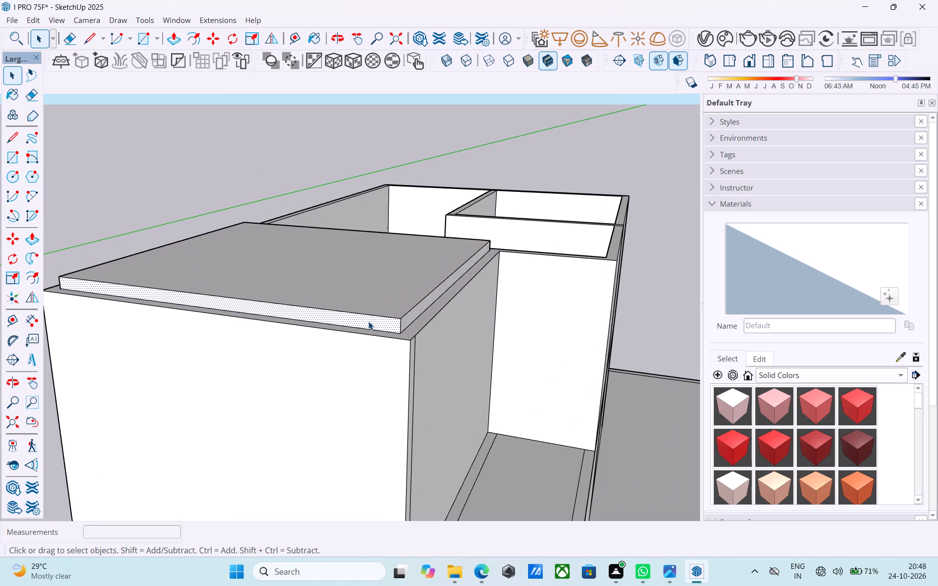
{"action": "key", "text": "p"}
{"action": "left_click", "coordinate": [368, 321]}
{"action": "left_click", "coordinate": [365, 352]}
Push/Pull the slab's terrace-side edge outward about 6", flush with the room's front wall face.
{"action": "key", "text": "space"}
{"action": "scroll", "coordinate": [386, 332], "scroll_direction": "up", "scroll_amount": 5}
{"action": "left_click", "coordinate": [408, 324]}
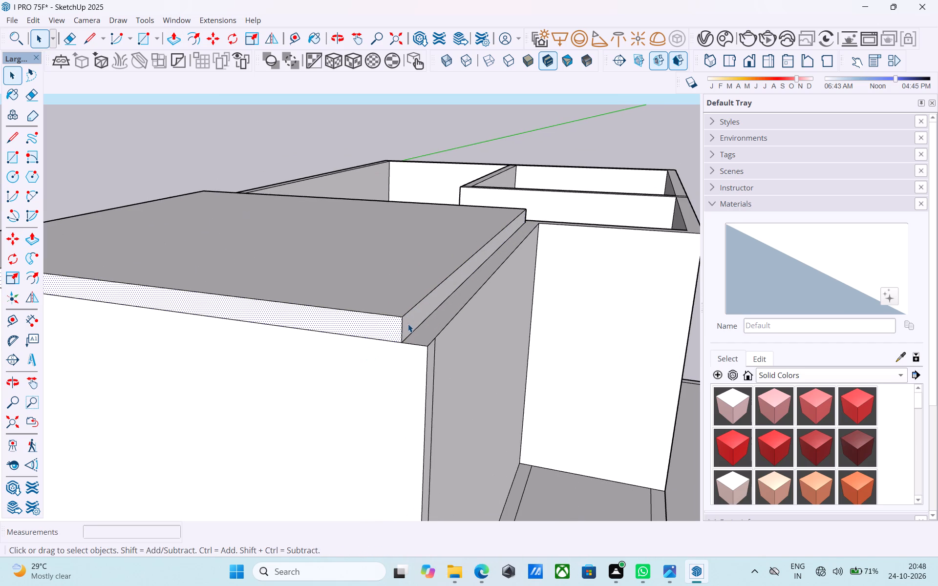
{"action": "key", "text": "p"}
{"action": "left_click", "coordinate": [408, 324]}
{"action": "left_click", "coordinate": [435, 347]}
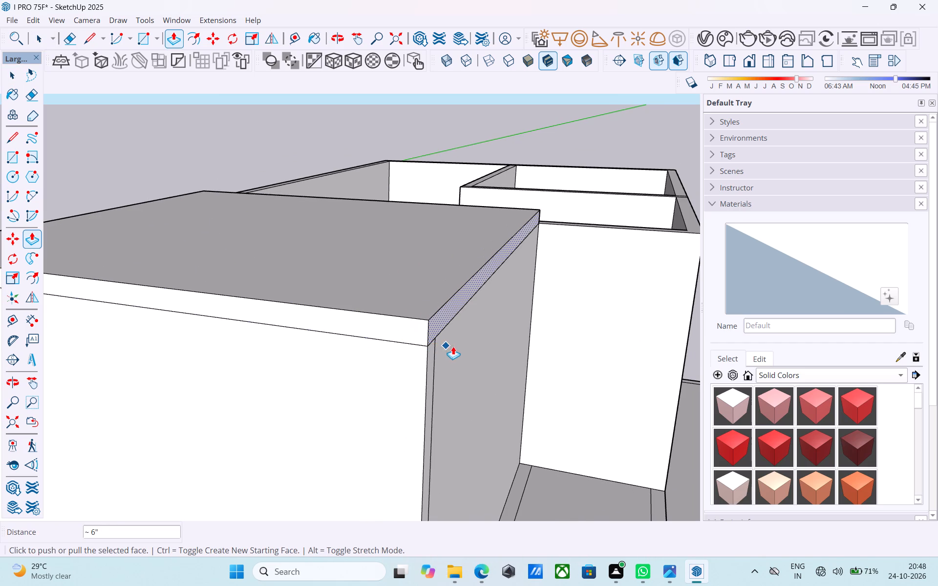
Push/Pull the roof slab's rear edge face outward, flush with the long rear wall's outer face.
{"action": "scroll", "coordinate": [453, 346], "scroll_direction": "down", "scroll_amount": 11}
{"action": "middle_click_drag", "start_coordinate": [366, 336], "coordinate": [635, 360]}
{"action": "key", "text": "space"}
{"action": "scroll", "coordinate": [448, 320], "scroll_direction": "up", "scroll_amount": 8}
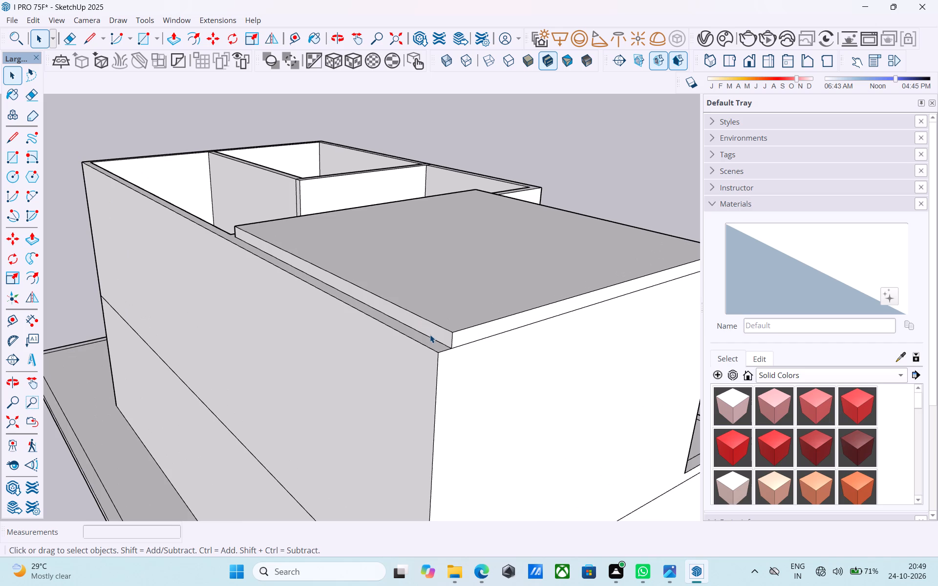
{"action": "left_click", "coordinate": [430, 335]}
{"action": "scroll", "coordinate": [430, 335], "scroll_direction": "up", "scroll_amount": 2}
{"action": "key", "text": "p"}
{"action": "left_click", "coordinate": [430, 335]}
{"action": "left_click", "coordinate": [412, 352]}
{"action": "key", "text": "space"}
Push/Pull the slab's edge beside the adjoining room across the remaining upper-floor rooms to the building's far end wall.
{"action": "scroll", "coordinate": [412, 352], "scroll_direction": "down", "scroll_amount": 12}
{"action": "middle_click_drag", "start_coordinate": [475, 326], "coordinate": [228, 327]}
{"action": "middle_click_drag", "start_coordinate": [346, 324], "coordinate": [76, 338]}
{"action": "scroll", "coordinate": [145, 324], "scroll_direction": "down", "scroll_amount": 1}
{"action": "middle_click_drag", "start_coordinate": [152, 322], "coordinate": [178, 323], "text": "shift"}
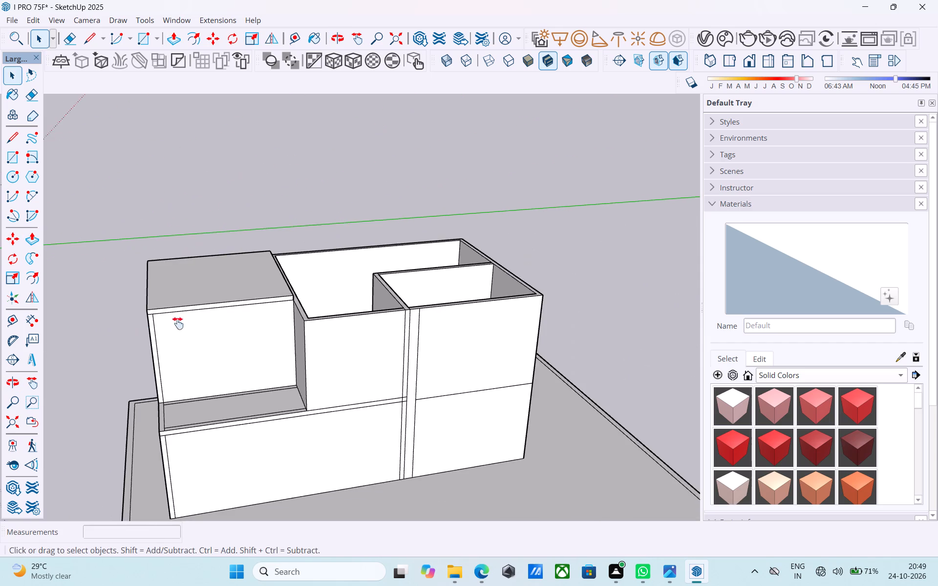
{"action": "middle_click_drag", "start_coordinate": [178, 323], "coordinate": [16, 332], "text": "shift"}
{"action": "scroll", "coordinate": [347, 326], "scroll_direction": "up", "scroll_amount": 9}
{"action": "left_click", "coordinate": [317, 278]}
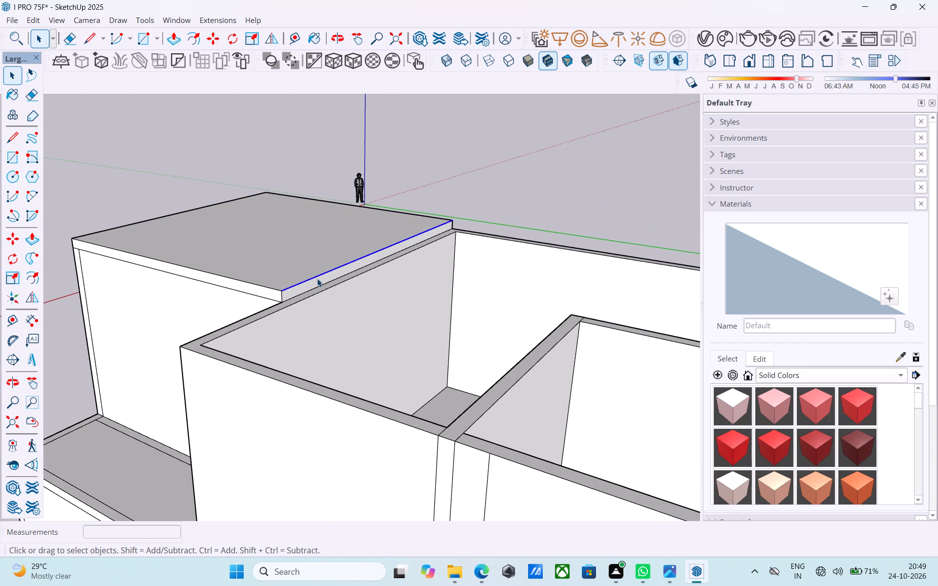
{"action": "left_click", "coordinate": [317, 279]}
{"action": "key", "text": "p"}
{"action": "left_click", "coordinate": [317, 279]}
{"action": "scroll", "coordinate": [317, 278], "scroll_direction": "down", "scroll_amount": 5}
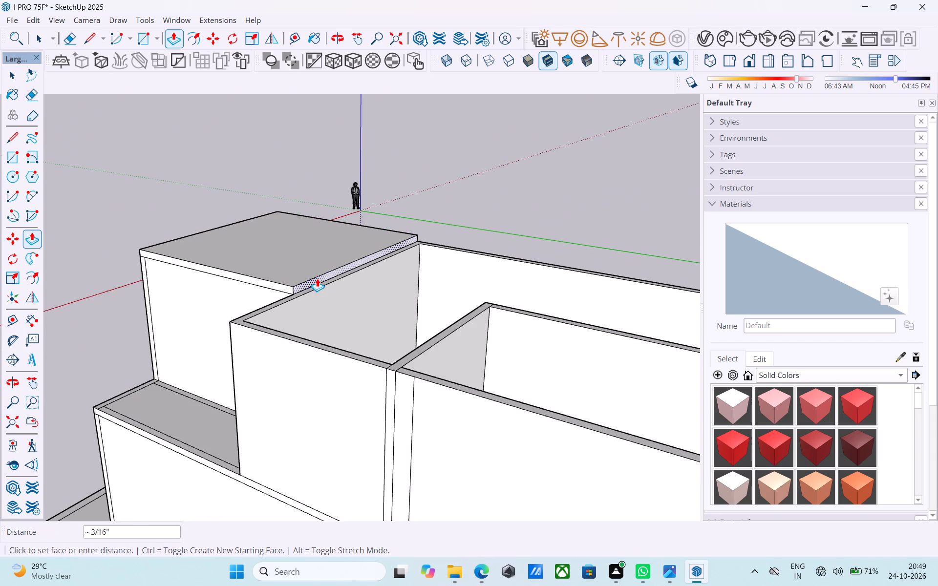
{"action": "scroll", "coordinate": [403, 287], "scroll_direction": "down", "scroll_amount": 6}
{"action": "scroll", "coordinate": [384, 283], "scroll_direction": "up", "scroll_amount": 6}
{"action": "left_click", "coordinate": [370, 278]}
{"action": "left_click", "coordinate": [339, 263]}
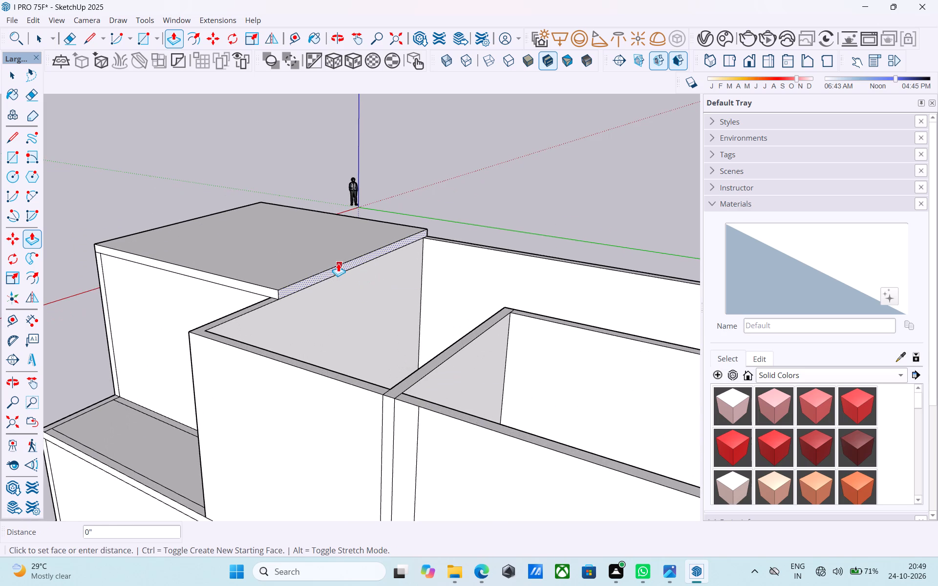
{"action": "scroll", "coordinate": [338, 263], "scroll_direction": "down", "scroll_amount": 4}
{"action": "left_click", "coordinate": [661, 365]}
Draw a short vertical line splitting the slab's front edge face where the terrace meets the projecting room's side wall.
{"action": "scroll", "coordinate": [534, 336], "scroll_direction": "down", "scroll_amount": 6}
{"action": "middle_click_drag", "start_coordinate": [522, 335], "coordinate": [502, 282]}
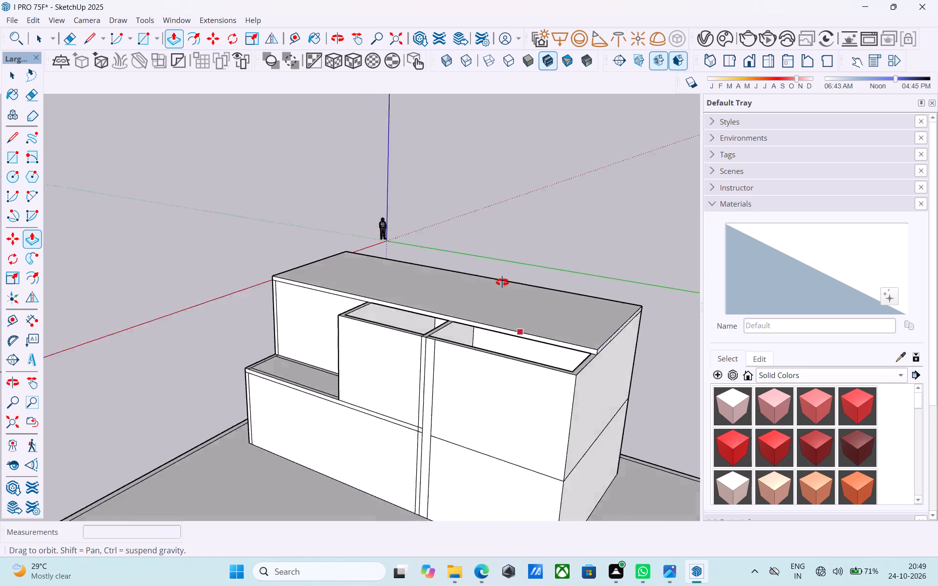
{"action": "middle_click_drag", "start_coordinate": [502, 282], "coordinate": [700, 325]}
{"action": "scroll", "coordinate": [315, 332], "scroll_direction": "up", "scroll_amount": 8}
{"action": "scroll", "coordinate": [410, 297], "scroll_direction": "up", "scroll_amount": 2}
{"action": "key", "text": "space"}
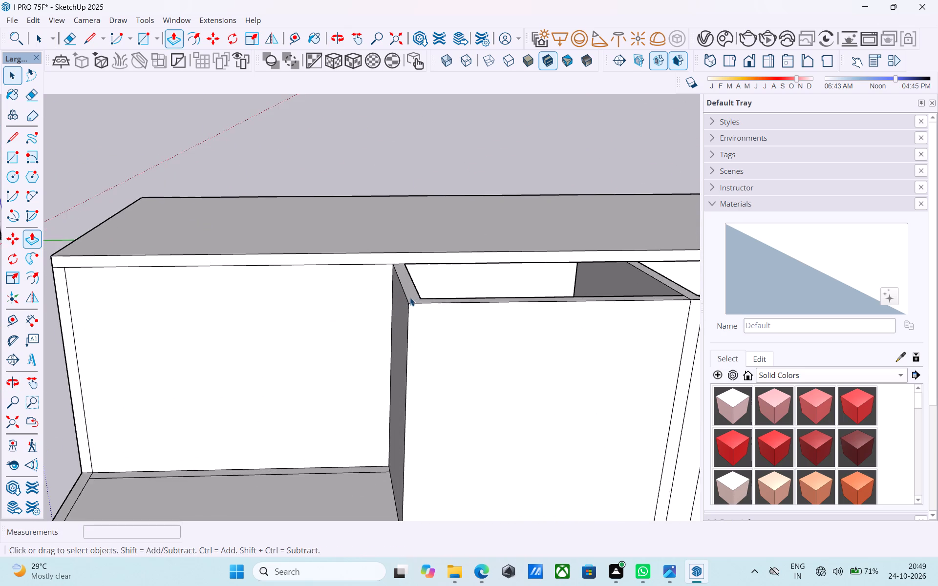
{"action": "scroll", "coordinate": [401, 286], "scroll_direction": "up", "scroll_amount": 4}
{"action": "key", "text": "l"}
{"action": "left_click", "coordinate": [392, 251]}
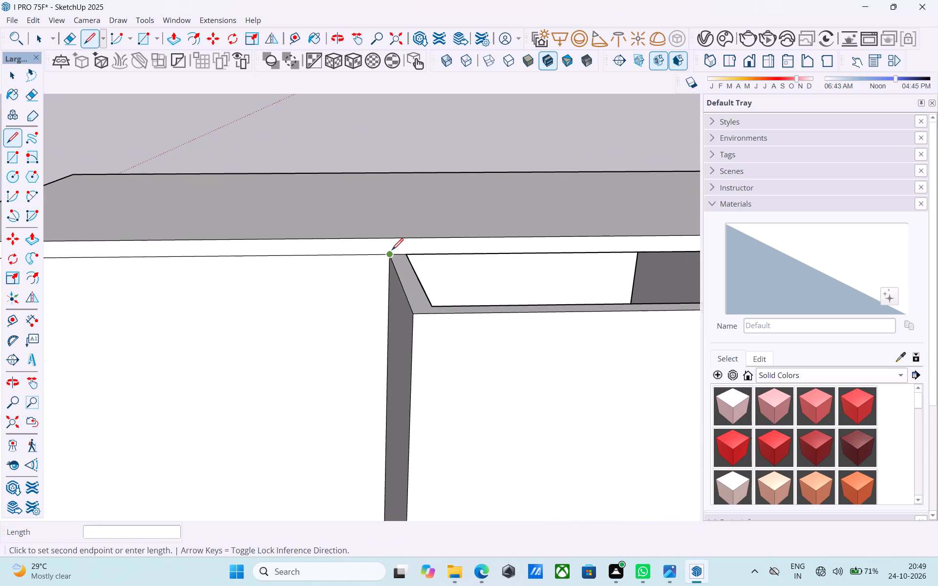
{"action": "left_click", "coordinate": [391, 241]}
{"action": "key", "text": "space"}
Push/Pull the slab's front edge above the projecting rooms forward, flush with their front wall.
{"action": "left_click", "coordinate": [400, 241]}
{"action": "scroll", "coordinate": [401, 240], "scroll_direction": "down", "scroll_amount": 2}
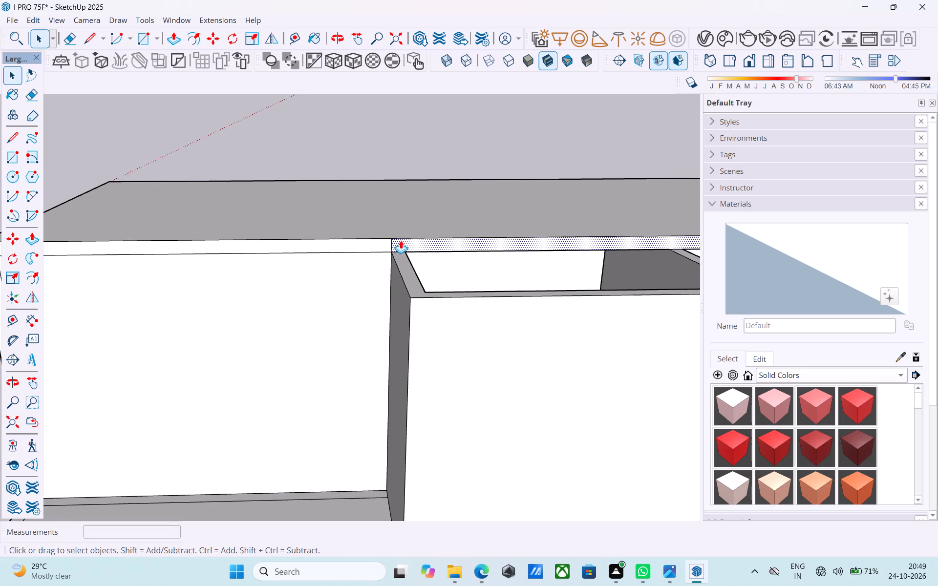
{"action": "key", "text": "p"}
{"action": "left_click", "coordinate": [401, 240]}
{"action": "left_click", "coordinate": [417, 306]}
{"action": "key", "text": "space"}
Examine the extended roof slab and the open terrace from several sides.
{"action": "scroll", "coordinate": [416, 304], "scroll_direction": "down", "scroll_amount": 11}
{"action": "middle_click_drag", "start_coordinate": [412, 307], "coordinate": [437, 291]}
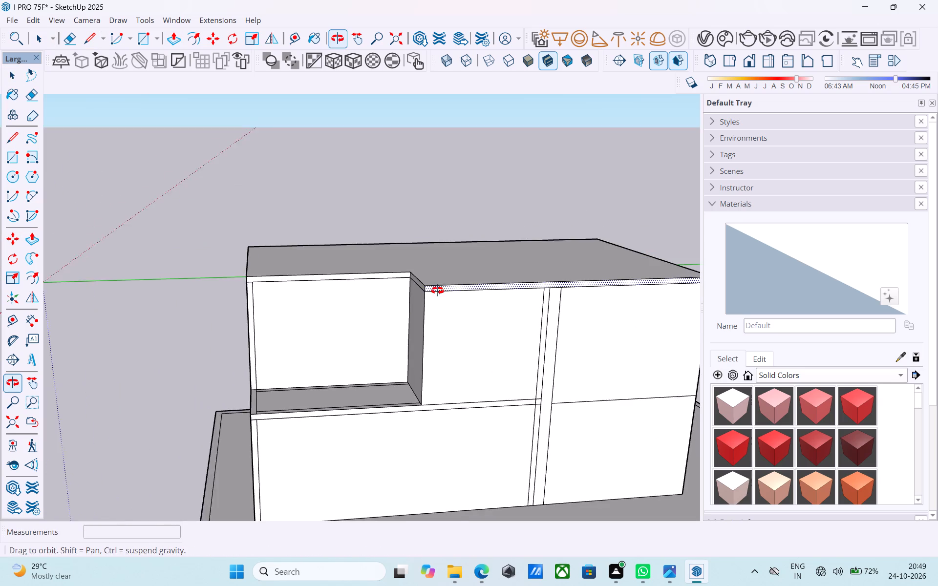
{"action": "middle_click_drag", "start_coordinate": [437, 291], "coordinate": [448, 297]}
{"action": "middle_click", "coordinate": [447, 300]}
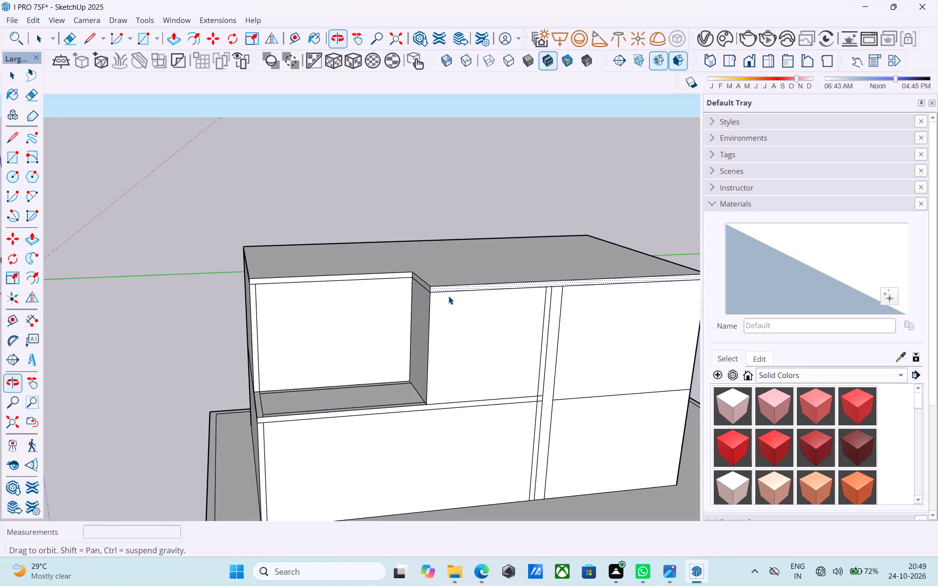
{"action": "scroll", "coordinate": [356, 305], "scroll_direction": "down", "scroll_amount": 1}
{"action": "middle_click_drag", "start_coordinate": [350, 313], "coordinate": [326, 468]}
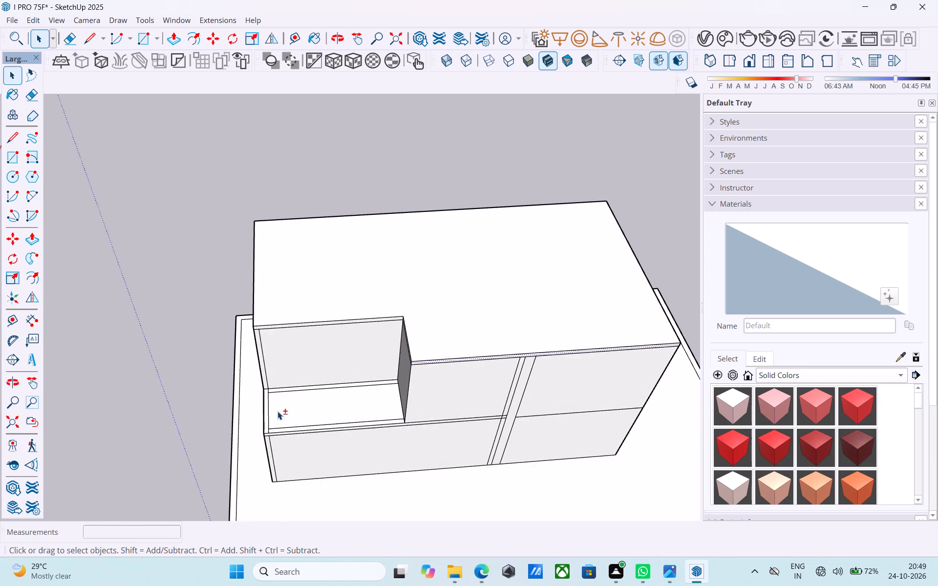
{"action": "middle_click_drag", "start_coordinate": [274, 406], "coordinate": [539, 323], "text": "shift"}
{"action": "scroll", "coordinate": [434, 447], "scroll_direction": "up", "scroll_amount": 3}
{"action": "middle_click_drag", "start_coordinate": [432, 447], "coordinate": [419, 384]}
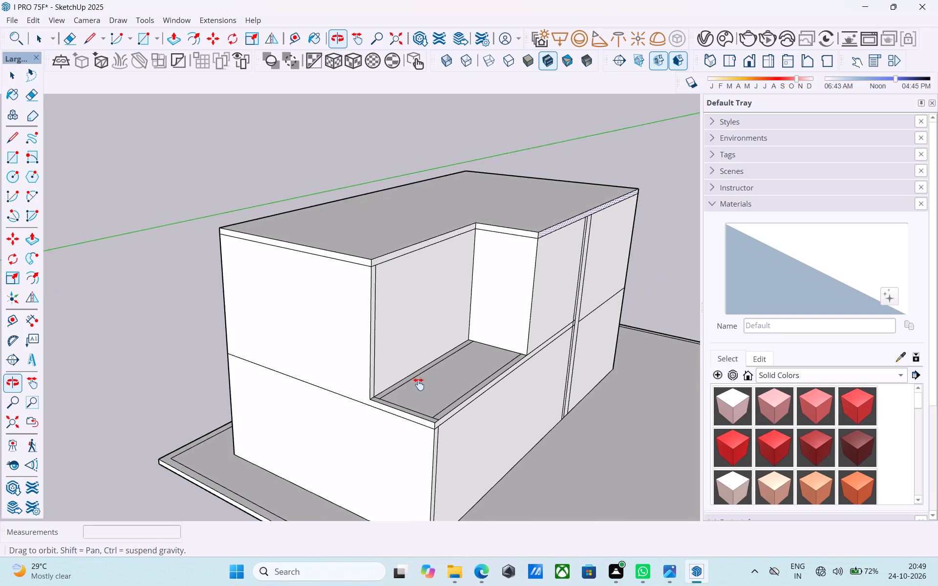
{"action": "middle_click_drag", "start_coordinate": [419, 384], "coordinate": [318, 471]}
{"action": "scroll", "coordinate": [339, 429], "scroll_direction": "up", "scroll_amount": 1}
{"action": "middle_click_drag", "start_coordinate": [314, 422], "coordinate": [298, 383], "text": "shift"}
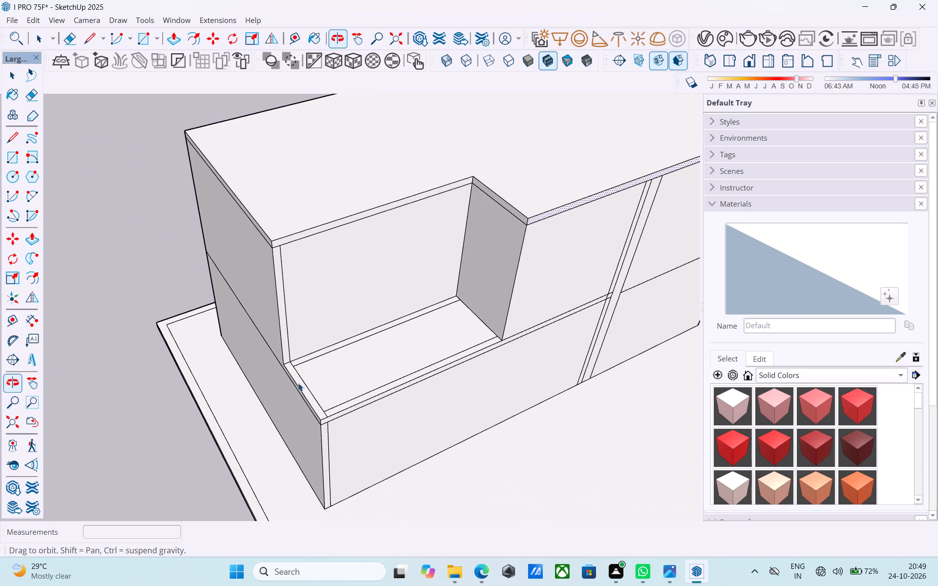
{"action": "middle_click_drag", "start_coordinate": [298, 383], "coordinate": [298, 380], "text": "shift"}
{"action": "scroll", "coordinate": [306, 388], "scroll_direction": "up", "scroll_amount": 3}
{"action": "scroll", "coordinate": [298, 369], "scroll_direction": "down", "scroll_amount": 1, "text": "shift"}
{"action": "middle_click_drag", "start_coordinate": [298, 369], "coordinate": [302, 378], "text": "shift"}
{"action": "scroll", "coordinate": [302, 378], "scroll_direction": "up", "scroll_amount": 5}
{"action": "scroll", "coordinate": [298, 375], "scroll_direction": "down", "scroll_amount": 5}
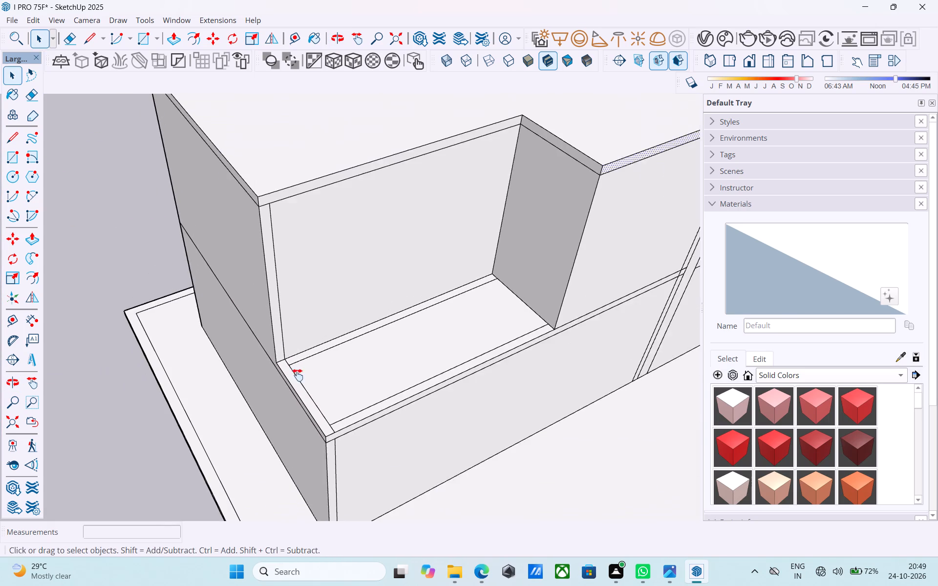
{"action": "middle_click_drag", "start_coordinate": [298, 375], "coordinate": [298, 395]}
{"action": "middle_click_drag", "start_coordinate": [298, 395], "coordinate": [300, 418]}
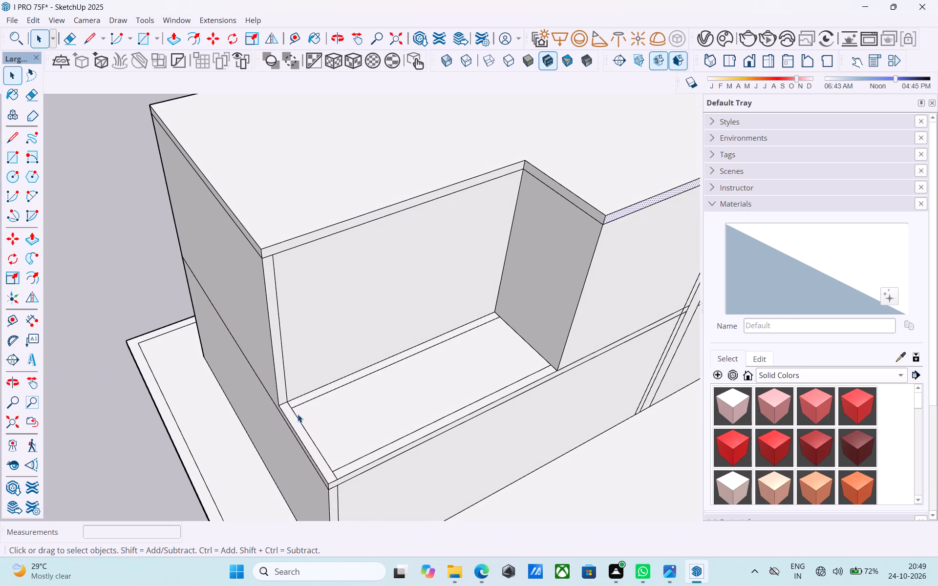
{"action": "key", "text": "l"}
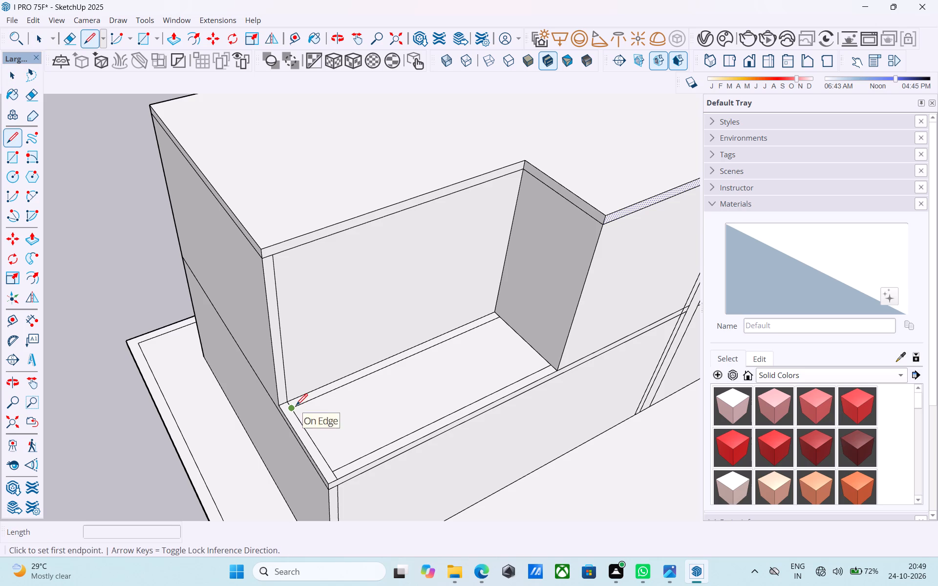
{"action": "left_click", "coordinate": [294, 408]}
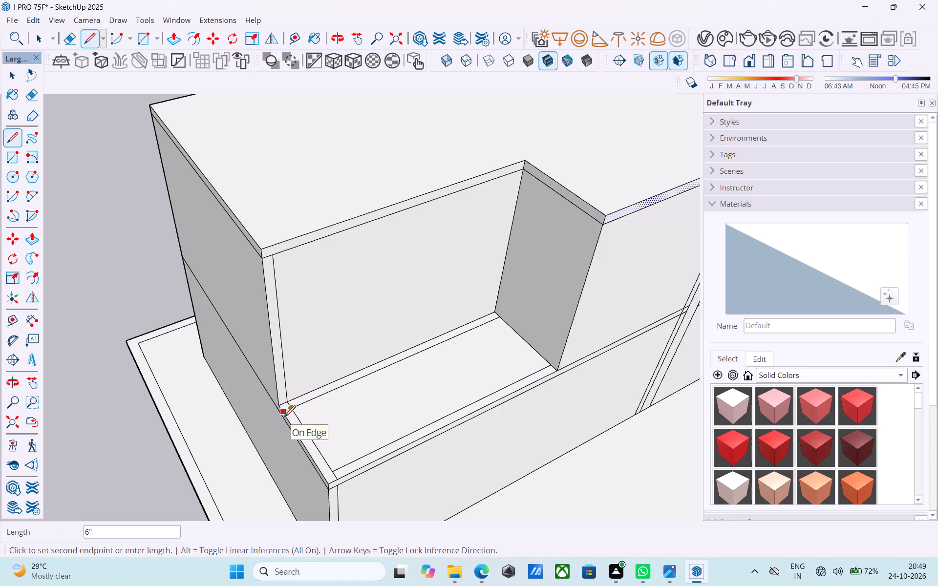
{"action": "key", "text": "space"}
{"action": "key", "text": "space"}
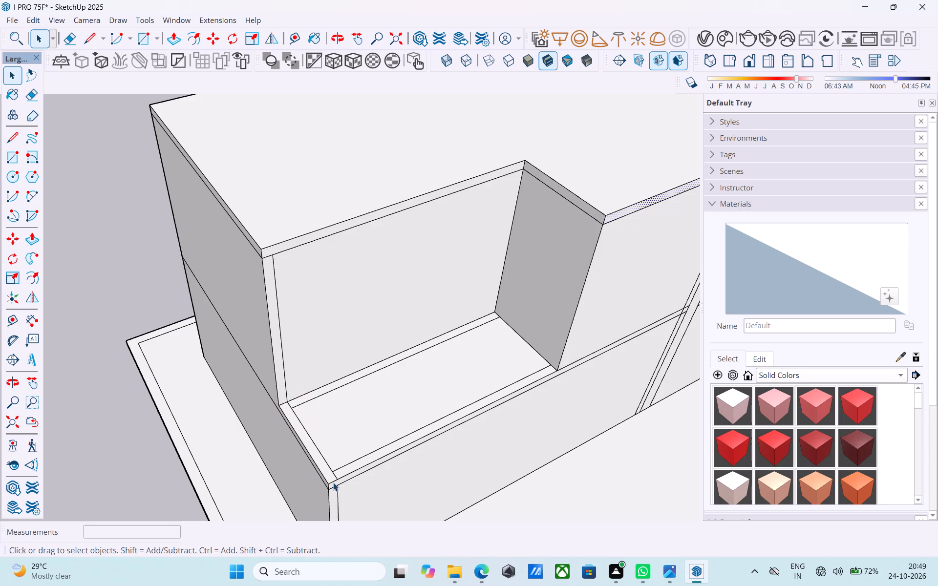
Copy the short edge at the terrace's outer front corner 3' inward along the top of the end wall.
{"action": "left_click", "coordinate": [333, 482]}
{"action": "scroll", "coordinate": [333, 481], "scroll_direction": "up", "scroll_amount": 3}
{"action": "key", "text": "m"}
{"action": "scroll", "coordinate": [334, 477], "scroll_direction": "up", "scroll_amount": 2}
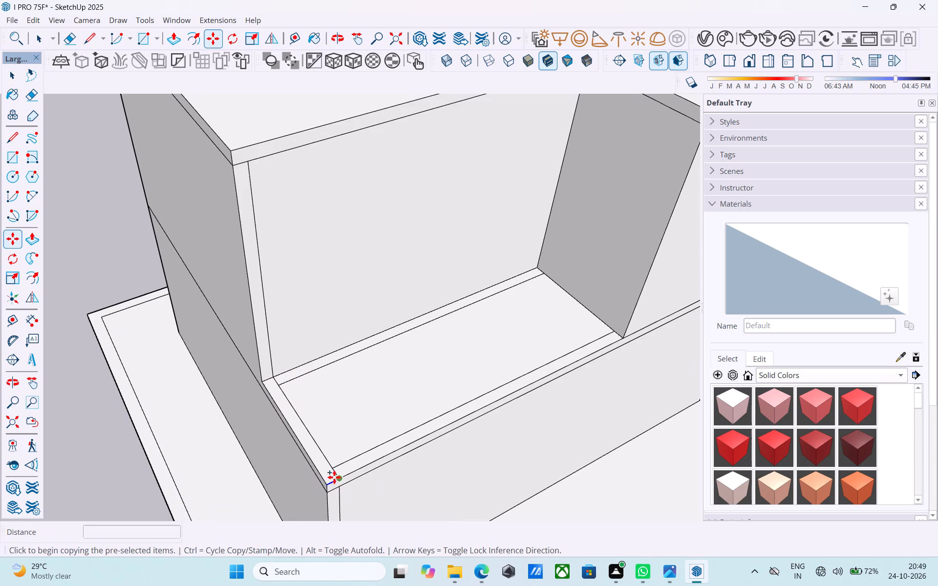
{"action": "scroll", "coordinate": [334, 477], "scroll_direction": "up", "scroll_amount": 2}
{"action": "left_click", "coordinate": [342, 478]}
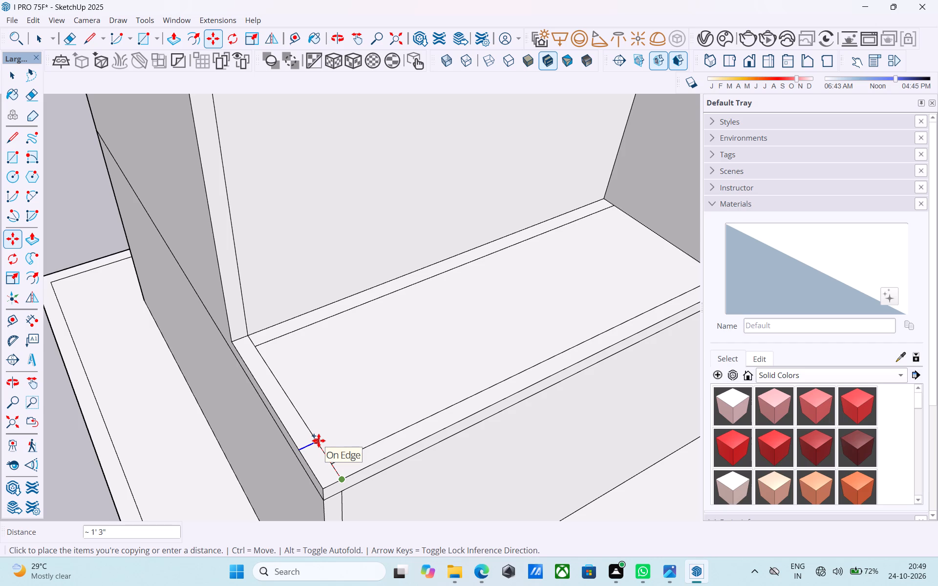
{"action": "type", "text": "3'"}
{"action": "key", "text": "6"}
{"action": "key", "text": "BackSpace"}
{"action": "key", "text": "Return"}
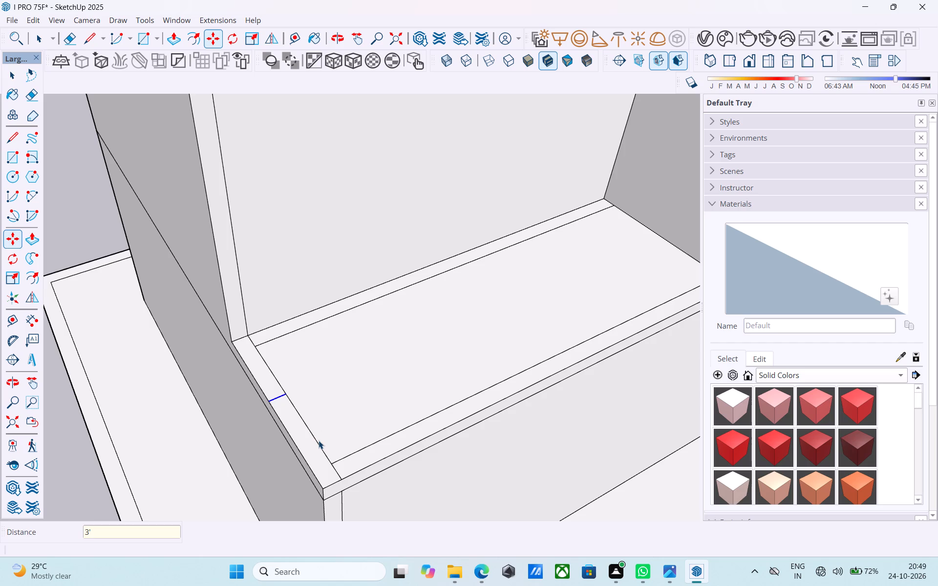
Push/Pull the 3' strip at the terrace corner upward into a pillar, repeating the previous distance and adding another 5'.
{"action": "key", "text": "space"}
{"action": "left_click", "coordinate": [306, 443]}
{"action": "key", "text": "p"}
{"action": "double_click", "coordinate": [306, 443]}
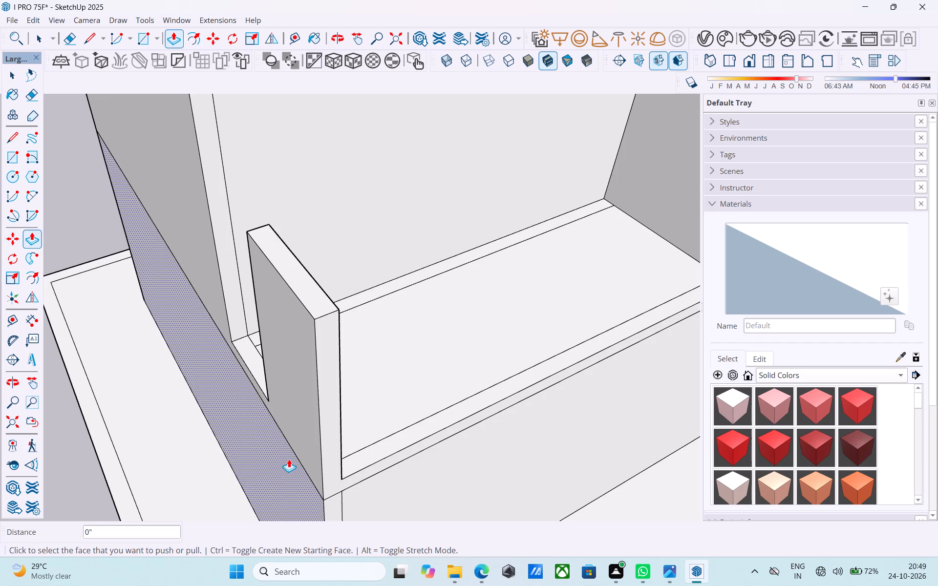
{"action": "scroll", "coordinate": [289, 460], "scroll_direction": "down", "scroll_amount": 3}
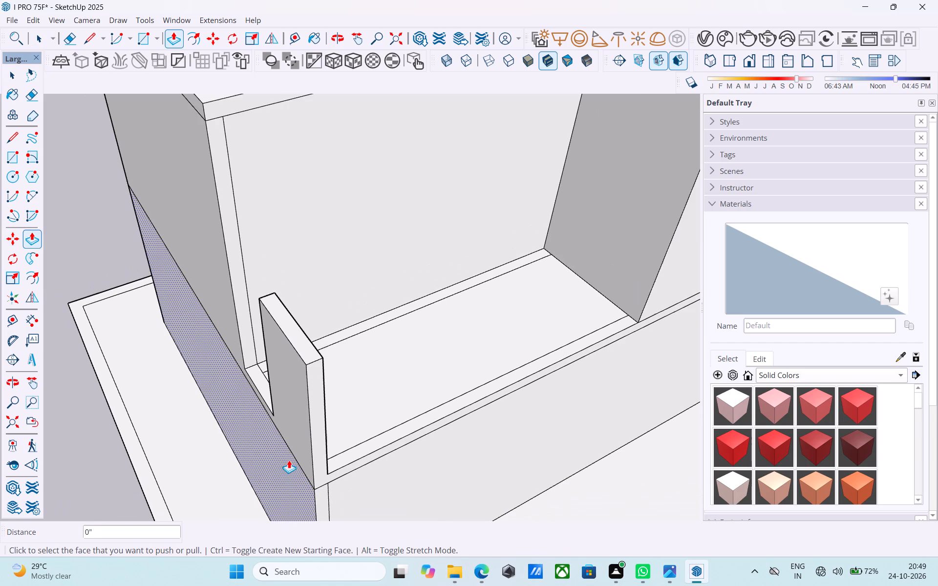
{"action": "scroll", "coordinate": [422, 456], "scroll_direction": "down", "scroll_amount": 1}
{"action": "scroll", "coordinate": [320, 474], "scroll_direction": "down", "scroll_amount": 1}
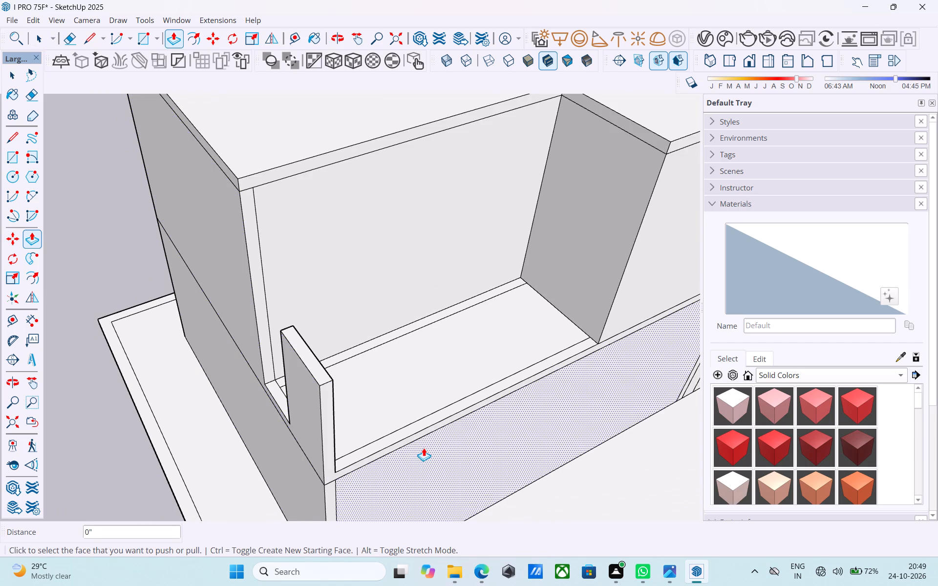
{"action": "scroll", "coordinate": [424, 448], "scroll_direction": "down", "scroll_amount": 2}
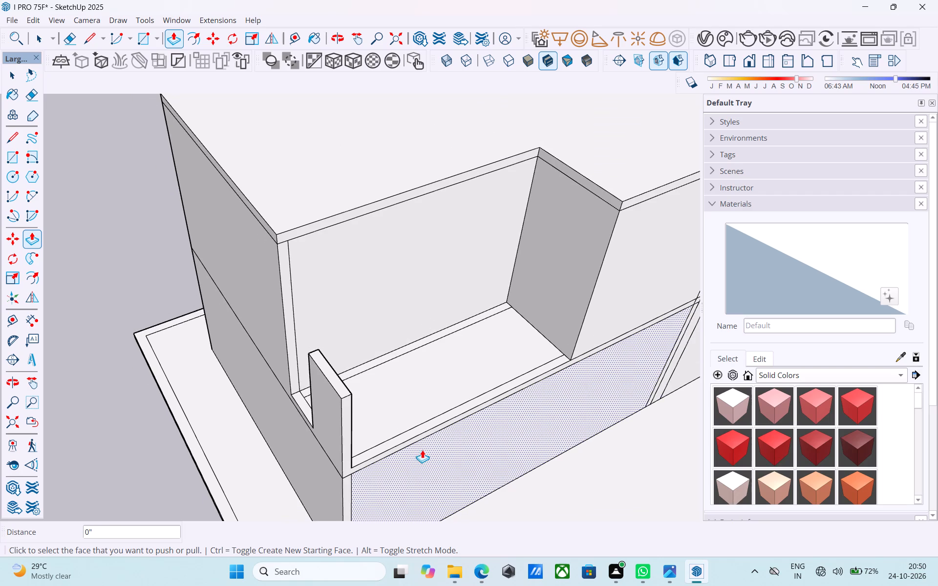
{"action": "left_click", "coordinate": [337, 378]}
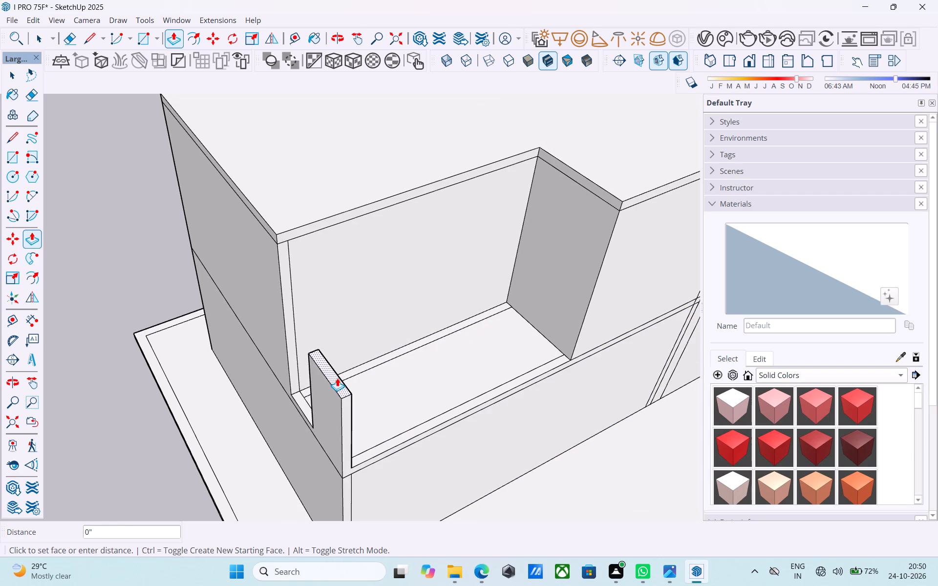
{"action": "left_click", "coordinate": [288, 219]}
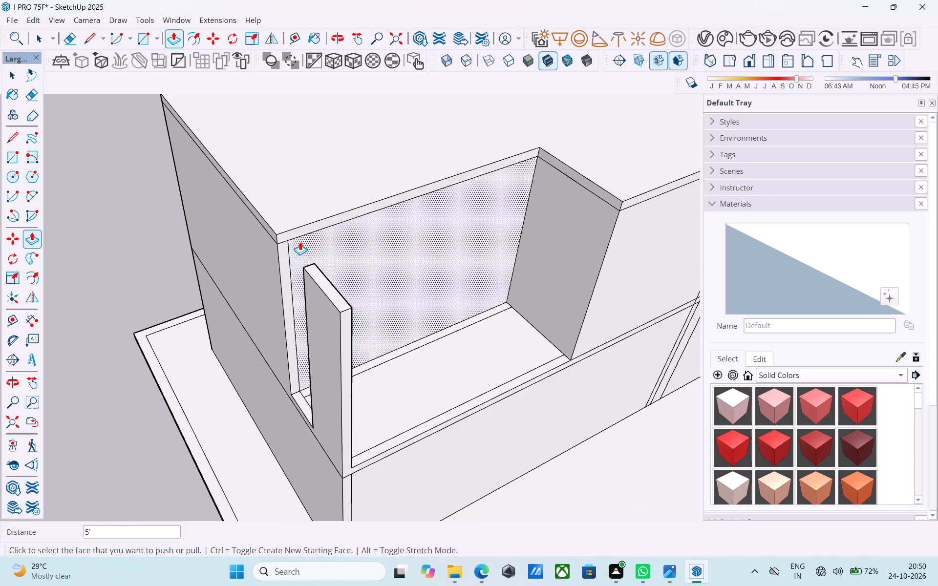
Examine the new terrace corner pillar in relation to the whole building and its roof.
{"action": "scroll", "coordinate": [300, 245], "scroll_direction": "down", "scroll_amount": 4}
{"action": "scroll", "coordinate": [347, 279], "scroll_direction": "down", "scroll_amount": 4}
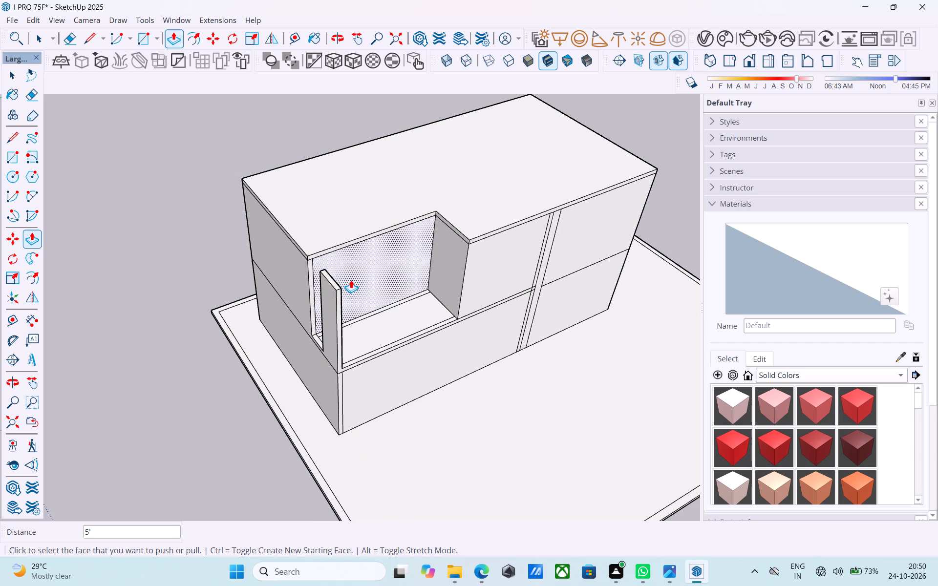
{"action": "scroll", "coordinate": [351, 280], "scroll_direction": "down", "scroll_amount": 5}
{"action": "middle_click_drag", "start_coordinate": [351, 280], "coordinate": [334, 245]}
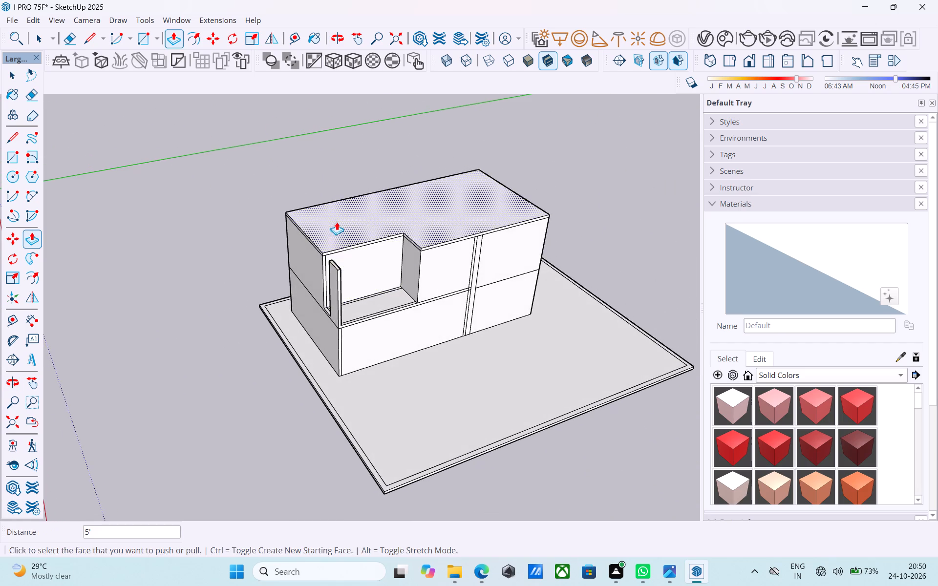
{"action": "middle_click_drag", "start_coordinate": [367, 292], "coordinate": [379, 223]}
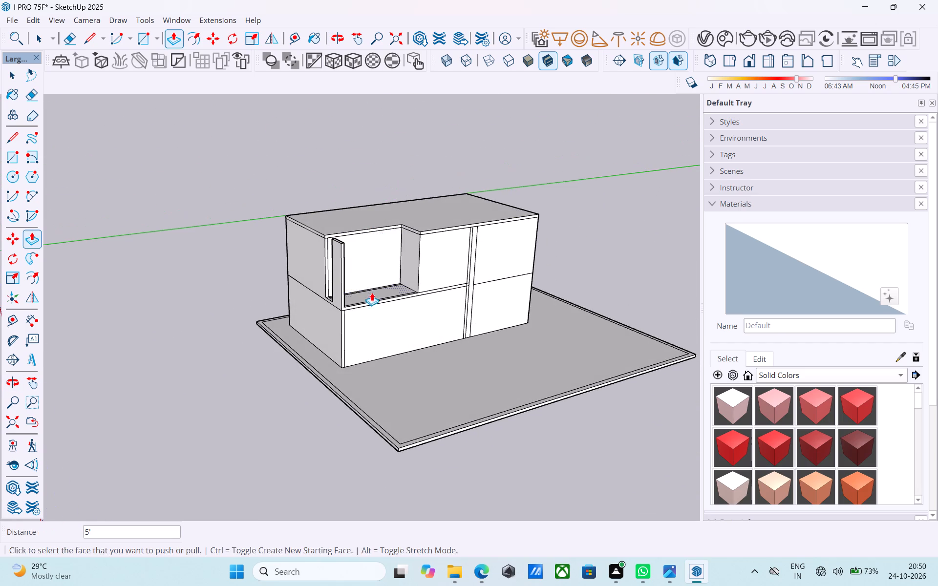
{"action": "middle_click_drag", "start_coordinate": [371, 293], "coordinate": [375, 248]}
{"action": "middle_click_drag", "start_coordinate": [375, 287], "coordinate": [375, 282]}
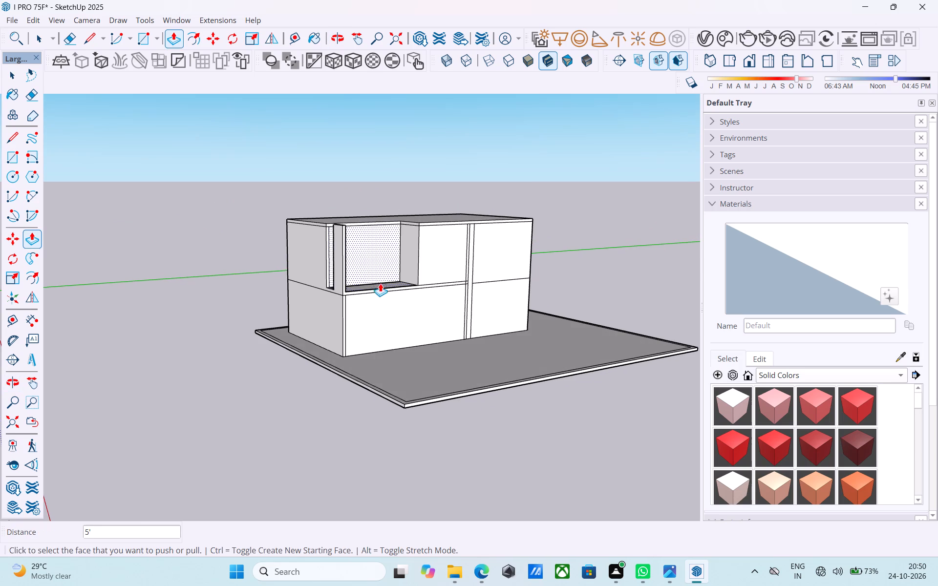
{"action": "scroll", "coordinate": [394, 293], "scroll_direction": "down", "scroll_amount": 5}
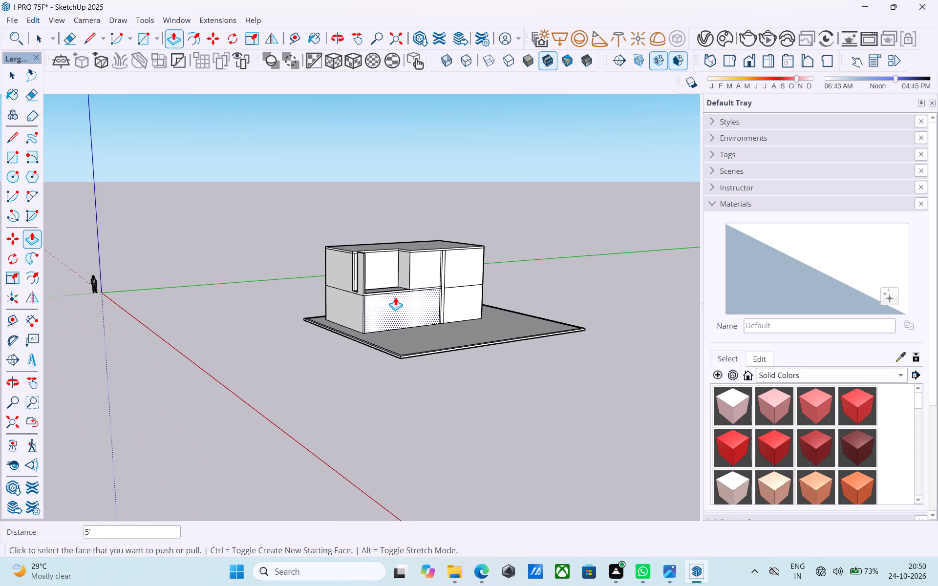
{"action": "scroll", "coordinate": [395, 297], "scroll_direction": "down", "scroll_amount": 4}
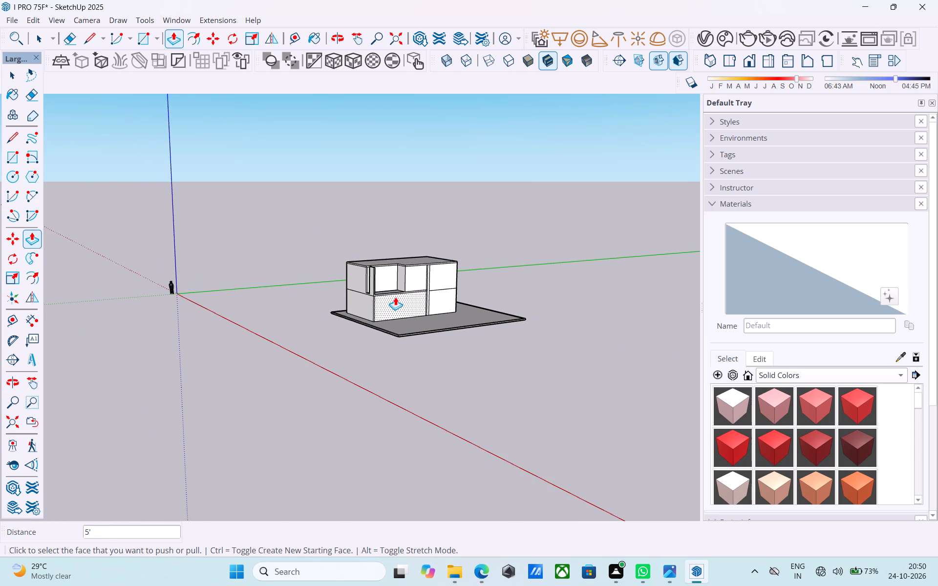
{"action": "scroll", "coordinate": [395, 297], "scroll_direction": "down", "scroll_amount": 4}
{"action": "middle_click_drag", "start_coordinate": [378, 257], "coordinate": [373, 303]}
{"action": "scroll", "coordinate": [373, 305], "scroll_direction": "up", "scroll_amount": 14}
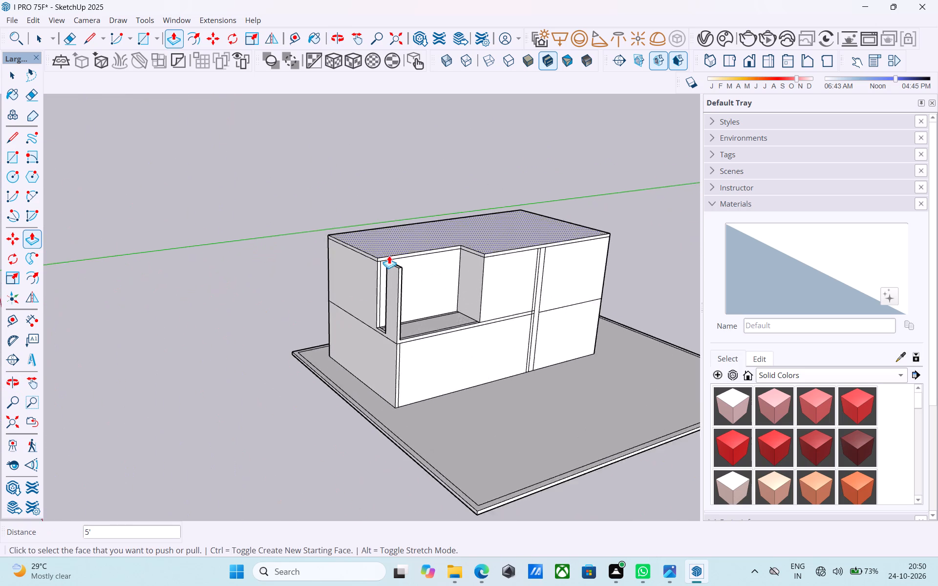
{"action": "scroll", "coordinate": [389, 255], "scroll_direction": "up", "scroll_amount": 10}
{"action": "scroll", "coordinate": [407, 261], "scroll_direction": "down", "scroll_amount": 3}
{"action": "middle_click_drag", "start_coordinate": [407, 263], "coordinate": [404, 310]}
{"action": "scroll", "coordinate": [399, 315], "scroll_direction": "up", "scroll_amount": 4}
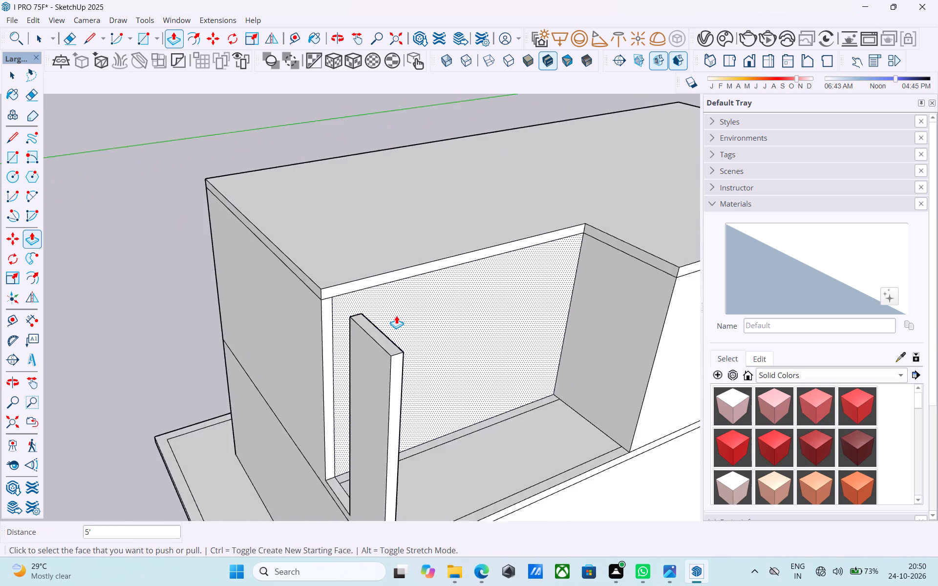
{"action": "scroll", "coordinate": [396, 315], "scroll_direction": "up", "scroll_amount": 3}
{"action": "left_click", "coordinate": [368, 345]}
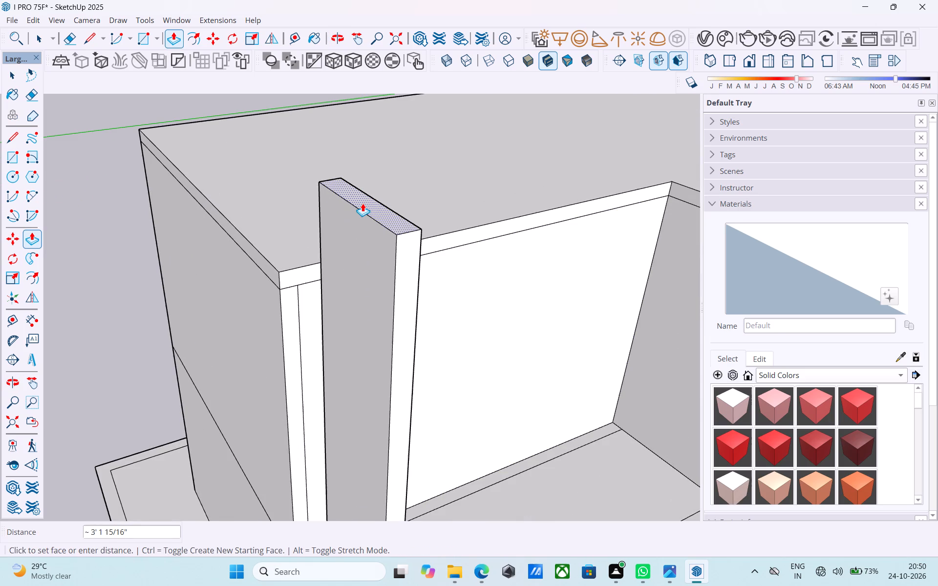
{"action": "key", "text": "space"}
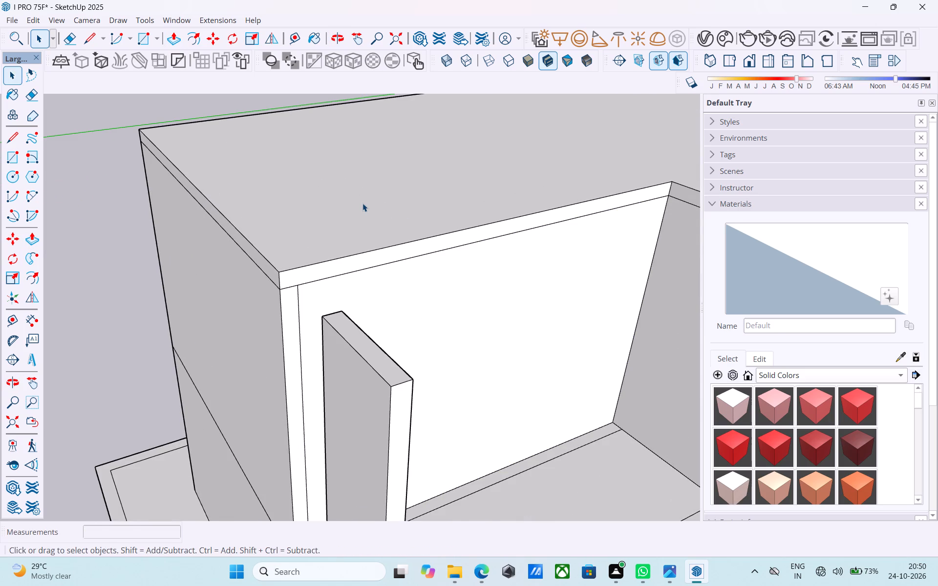
Push/Pull the top face of the terrace corner pillar upward by 3.5'.
{"action": "scroll", "coordinate": [362, 203], "scroll_direction": "up", "scroll_amount": 1}
{"action": "scroll", "coordinate": [362, 204], "scroll_direction": "down", "scroll_amount": 4}
{"action": "middle_click_drag", "start_coordinate": [363, 211], "coordinate": [377, 94]}
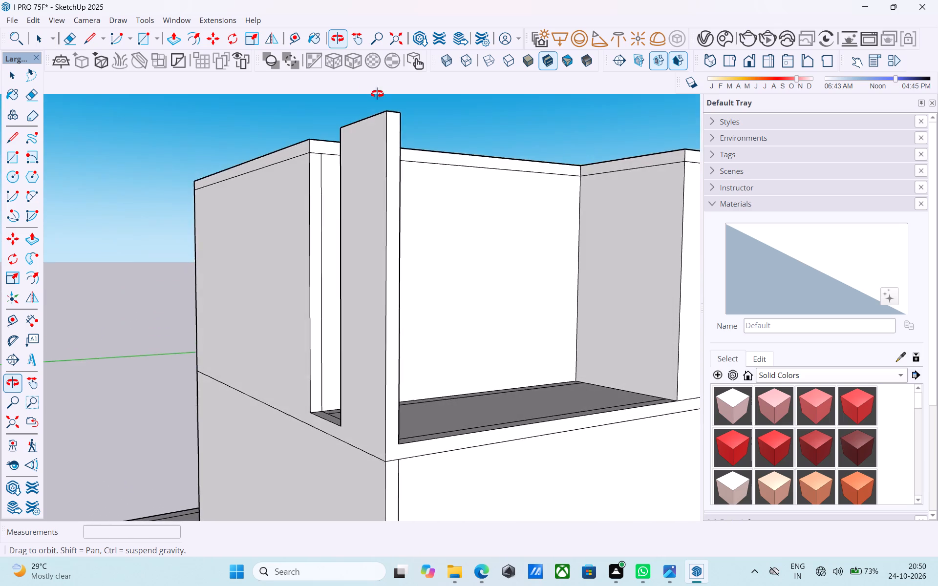
{"action": "middle_click_drag", "start_coordinate": [377, 94], "coordinate": [362, 188]}
{"action": "scroll", "coordinate": [368, 224], "scroll_direction": "up", "scroll_amount": 4}
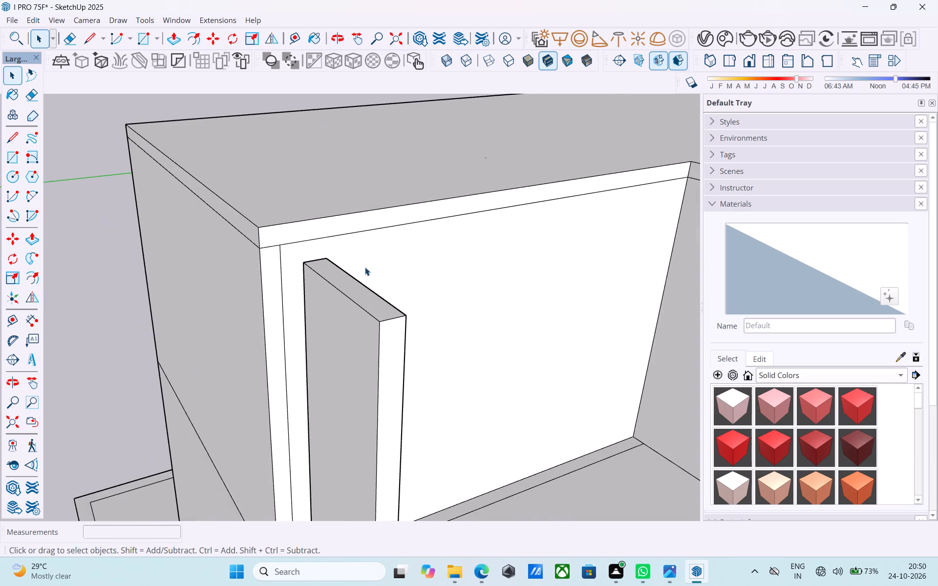
{"action": "scroll", "coordinate": [362, 272], "scroll_direction": "down", "scroll_amount": 3}
{"action": "middle_click_drag", "start_coordinate": [354, 272], "coordinate": [315, 284]}
{"action": "scroll", "coordinate": [320, 249], "scroll_direction": "down", "scroll_amount": 5}
{"action": "middle_click_drag", "start_coordinate": [321, 271], "coordinate": [314, 289]}
{"action": "scroll", "coordinate": [317, 292], "scroll_direction": "up", "scroll_amount": 5}
{"action": "left_click", "coordinate": [307, 297]}
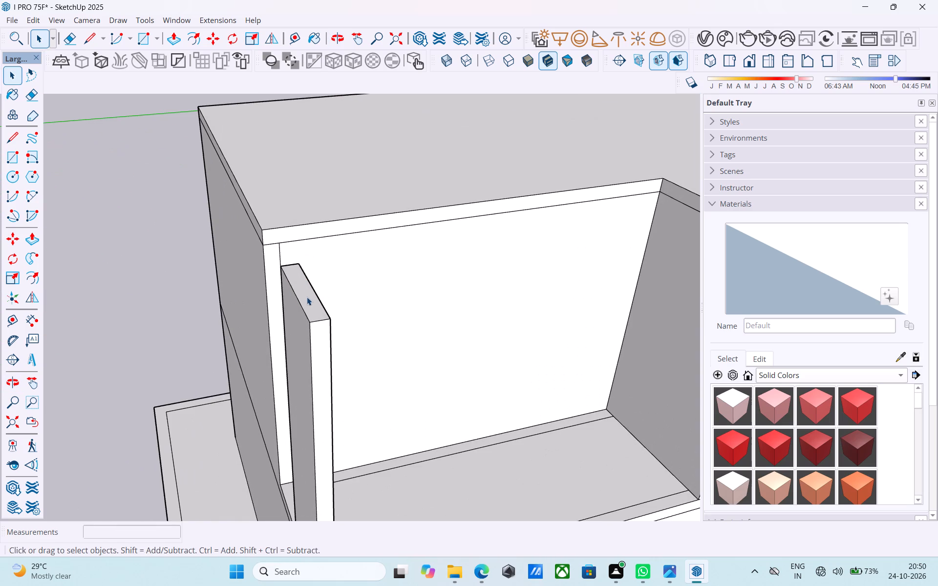
{"action": "key", "text": "p"}
{"action": "left_click", "coordinate": [307, 297]}
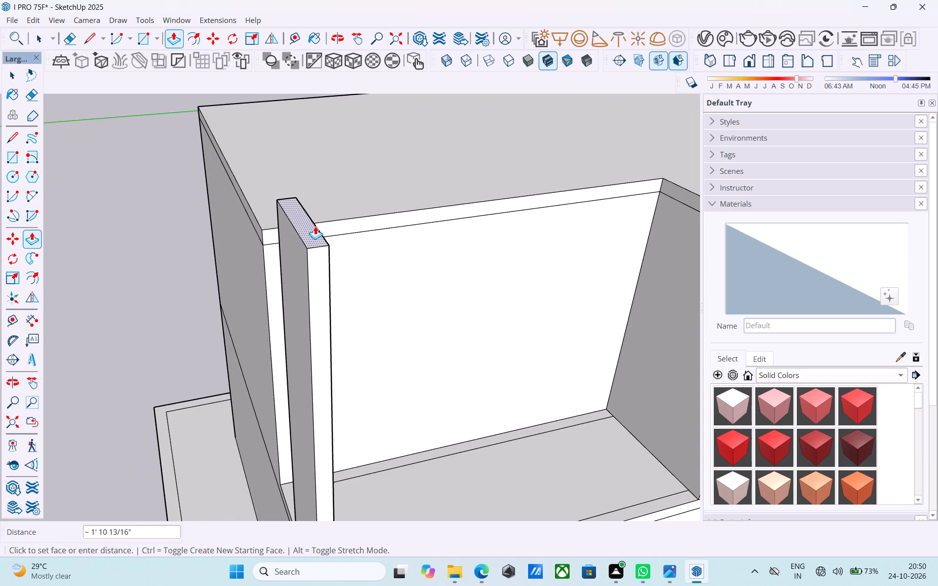
{"action": "type", "text": "3'"}
{"action": "key", "text": "Return"}
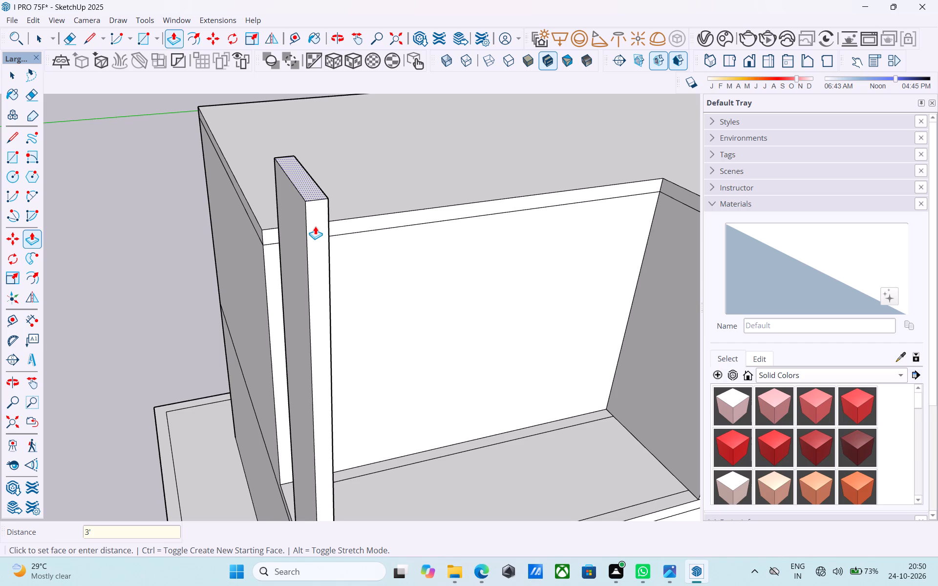
{"action": "type", "text": "3.5'"}
{"action": "key", "text": "Return"}
{"action": "key", "text": "space"}
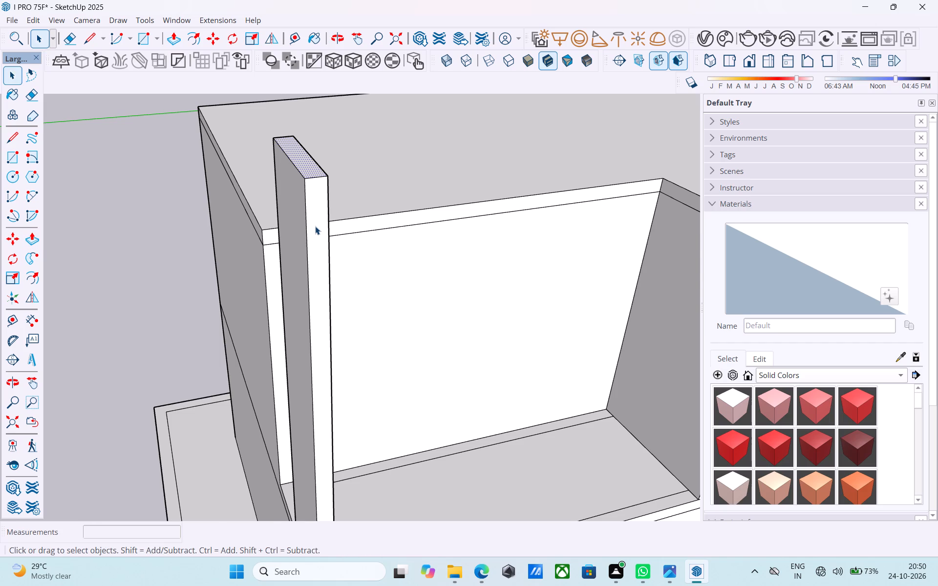
Offset the roof slab's top face outline 6" inward to form a border strip around the roof.
{"action": "scroll", "coordinate": [315, 226], "scroll_direction": "down", "scroll_amount": 5}
{"action": "middle_click_drag", "start_coordinate": [308, 276], "coordinate": [234, 161]}
{"action": "scroll", "coordinate": [247, 173], "scroll_direction": "down", "scroll_amount": 5}
{"action": "middle_click_drag", "start_coordinate": [281, 200], "coordinate": [264, 195]}
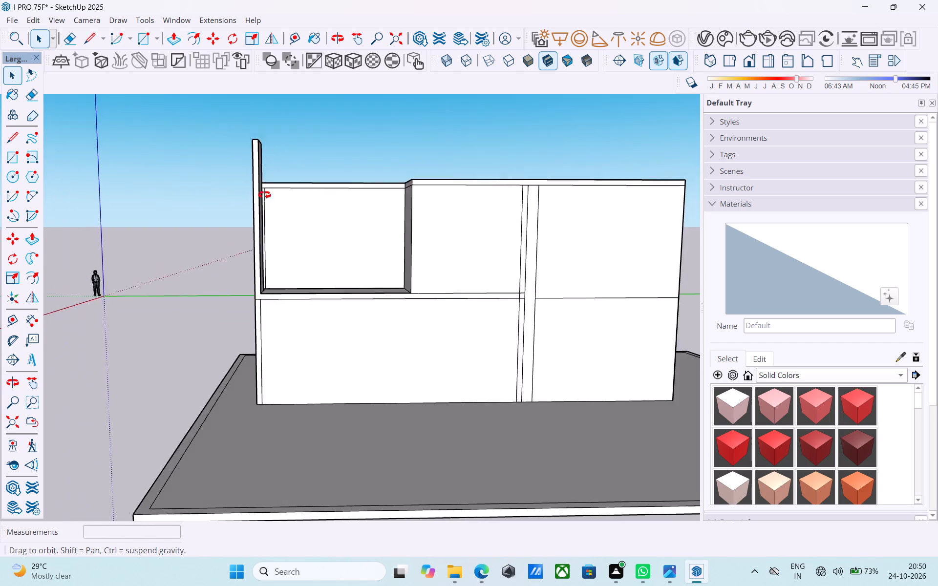
{"action": "middle_click_drag", "start_coordinate": [264, 195], "coordinate": [291, 274]}
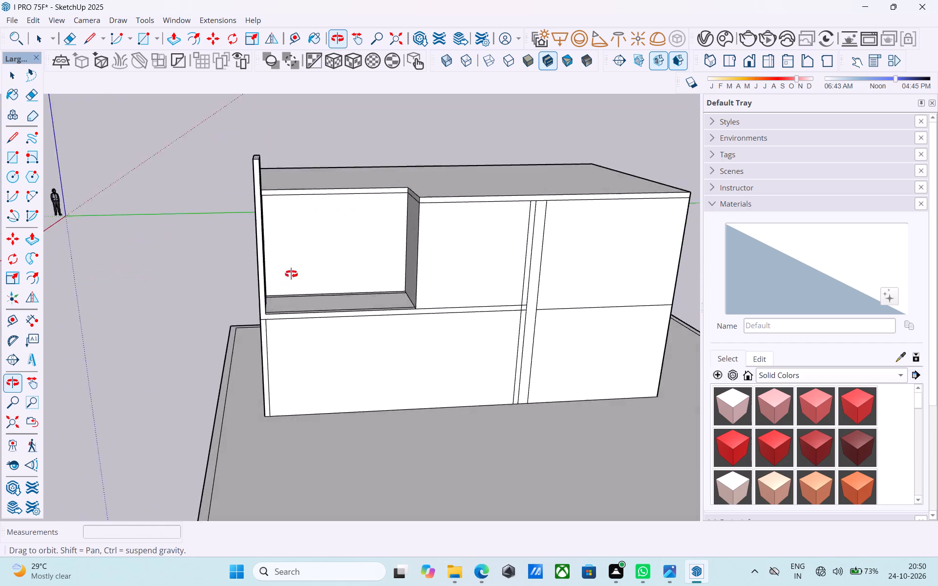
{"action": "middle_click_drag", "start_coordinate": [291, 274], "coordinate": [282, 311]}
{"action": "scroll", "coordinate": [434, 213], "scroll_direction": "up", "scroll_amount": 4}
{"action": "scroll", "coordinate": [439, 207], "scroll_direction": "down", "scroll_amount": 3}
{"action": "middle_click_drag", "start_coordinate": [439, 207], "coordinate": [442, 310]}
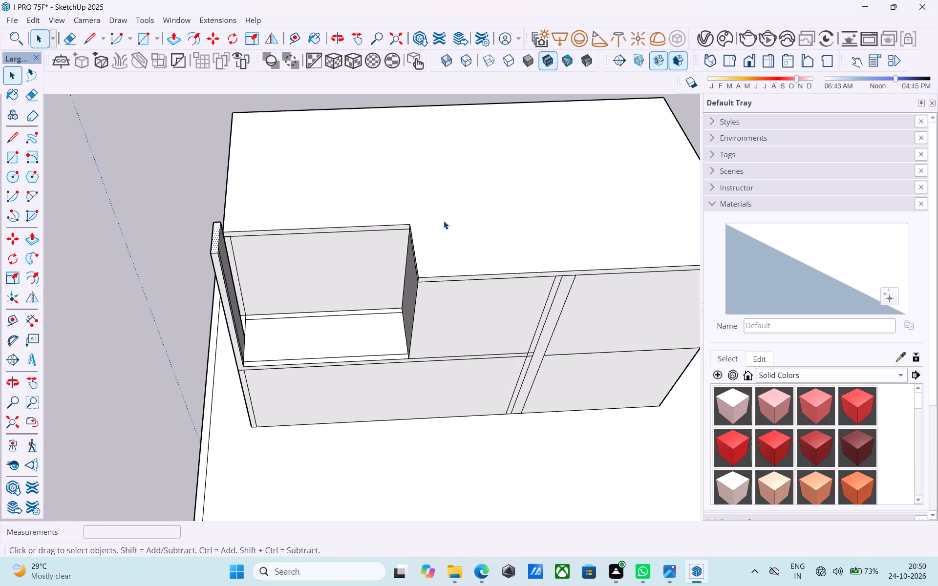
{"action": "left_click", "coordinate": [444, 221]}
{"action": "key", "text": "f"}
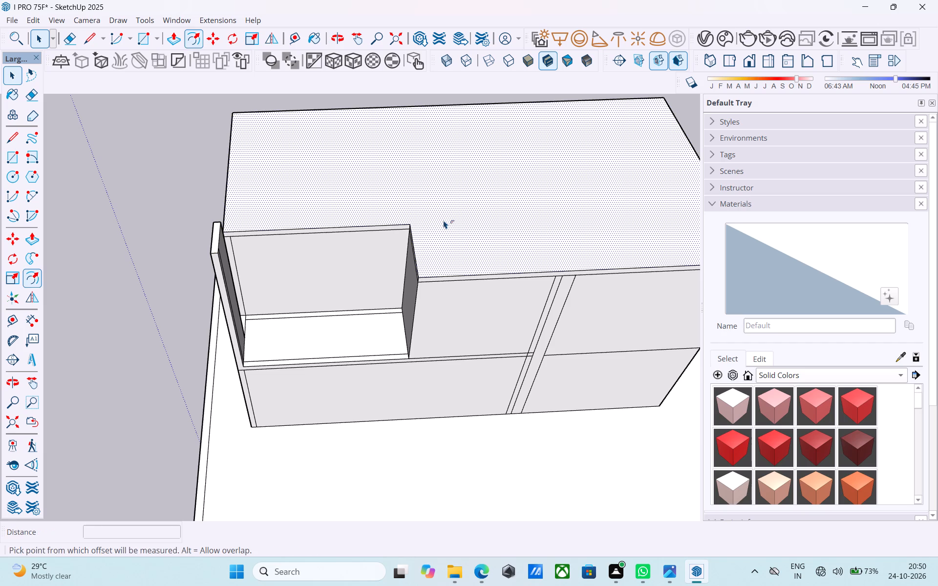
{"action": "left_click", "coordinate": [444, 220]}
{"action": "type", "text": "6\""}
{"action": "key", "text": "Return"}
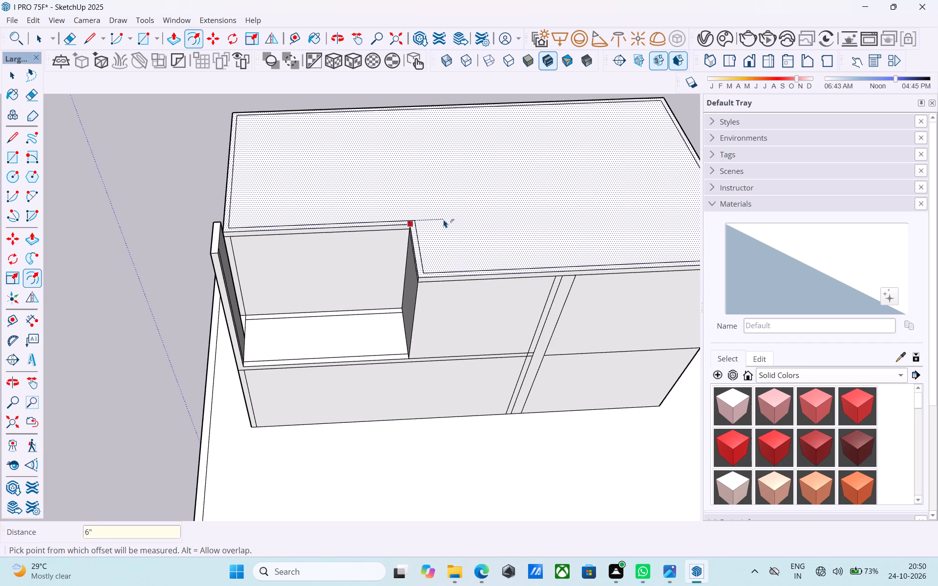
{"action": "key", "text": "space"}
{"action": "key", "text": "space"}
Draw a short line across the roof border at the terrace notch's outer corner, from the inner outline to the slab edge.
{"action": "middle_click_drag", "start_coordinate": [438, 278], "coordinate": [436, 277]}
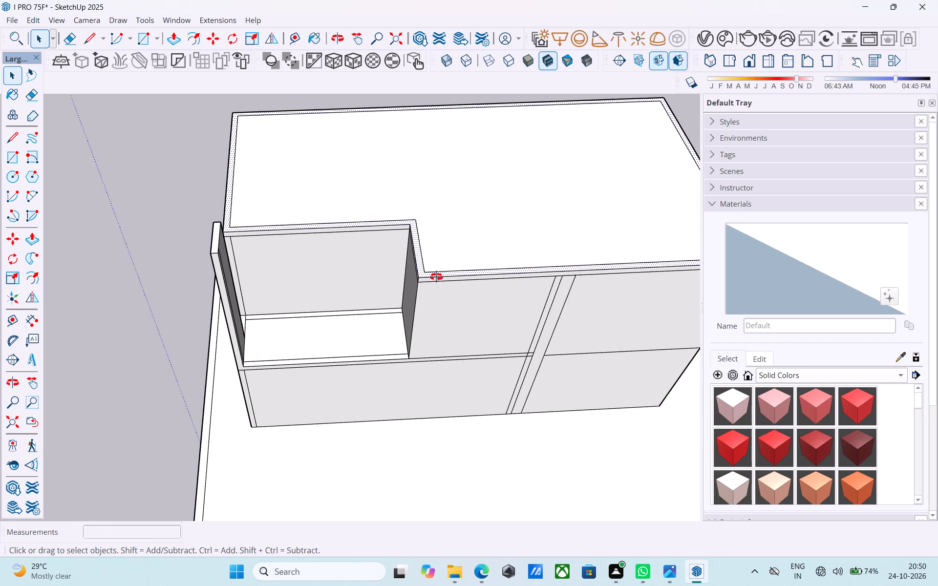
{"action": "middle_click_drag", "start_coordinate": [436, 277], "coordinate": [469, 273]}
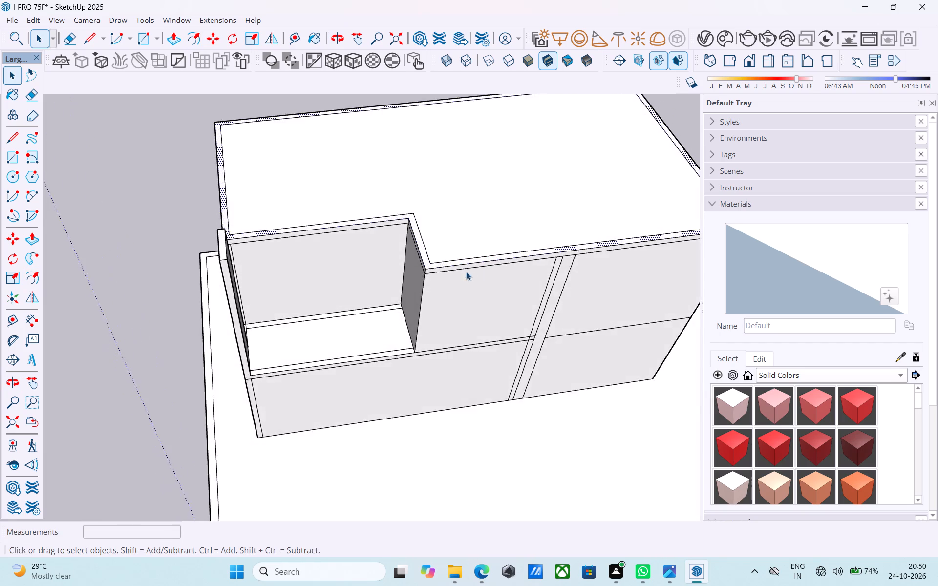
{"action": "scroll", "coordinate": [459, 268], "scroll_direction": "up", "scroll_amount": 3}
{"action": "key", "text": "l"}
{"action": "scroll", "coordinate": [428, 261], "scroll_direction": "up", "scroll_amount": 5}
{"action": "left_click", "coordinate": [415, 262]}
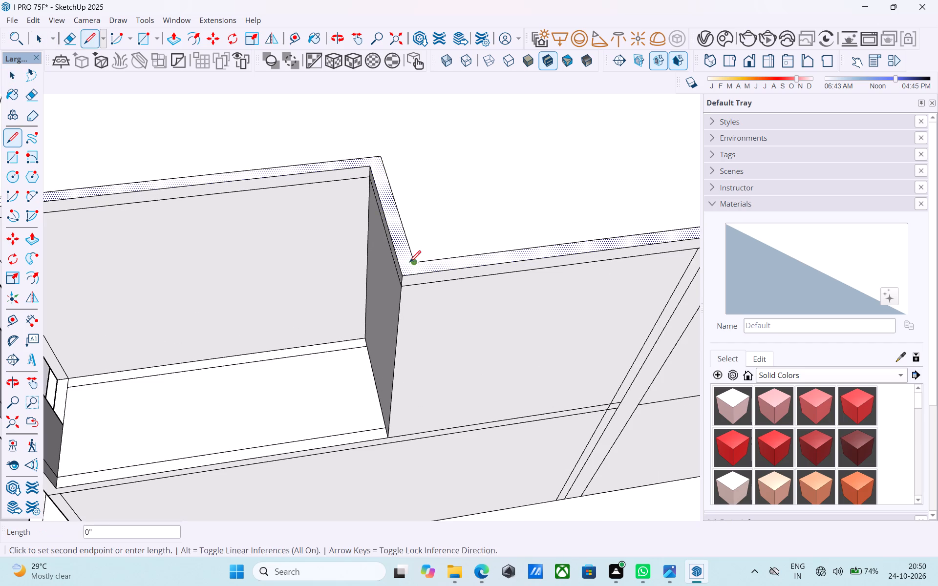
{"action": "left_click", "coordinate": [400, 263]}
{"action": "key", "text": "space"}
{"action": "scroll", "coordinate": [295, 292], "scroll_direction": "down", "scroll_amount": 6}
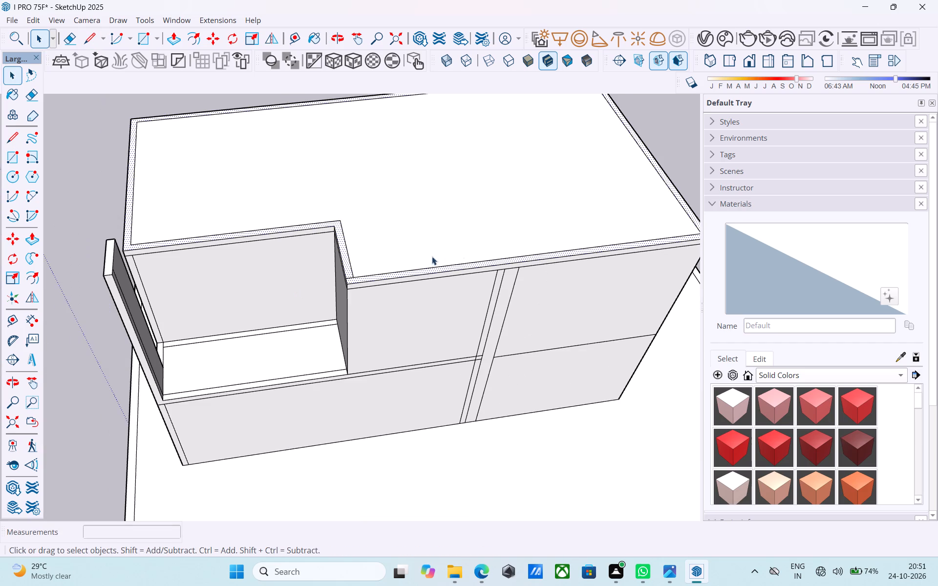
Extend the front wall's vertical line beside the end bay up the slab edge and 6" across the roof border.
{"action": "middle_click_drag", "start_coordinate": [515, 228], "coordinate": [502, 221]}
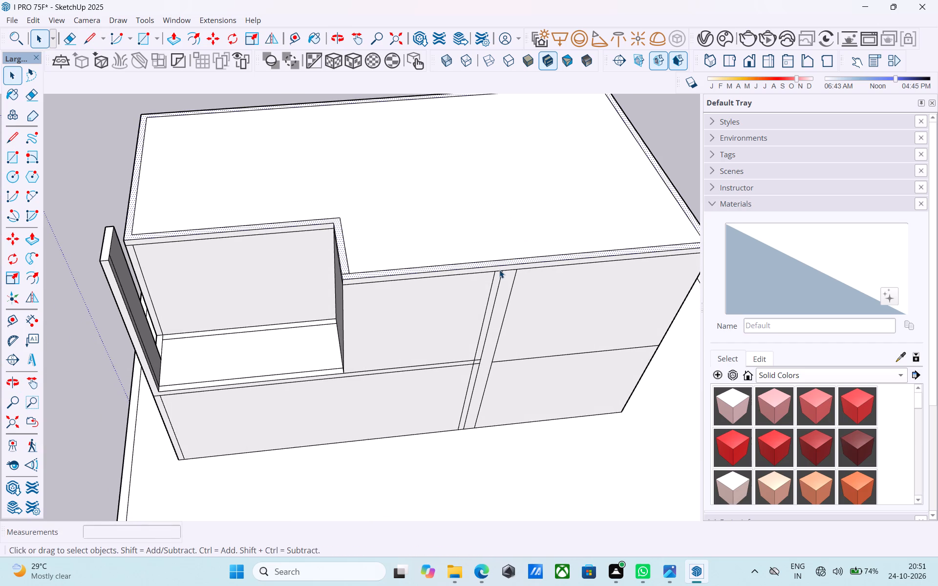
{"action": "middle_click_drag", "start_coordinate": [489, 264], "coordinate": [460, 172]}
{"action": "middle_click_drag", "start_coordinate": [487, 217], "coordinate": [447, 174]}
{"action": "scroll", "coordinate": [433, 159], "scroll_direction": "down", "scroll_amount": 4}
{"action": "scroll", "coordinate": [500, 219], "scroll_direction": "up", "scroll_amount": 6}
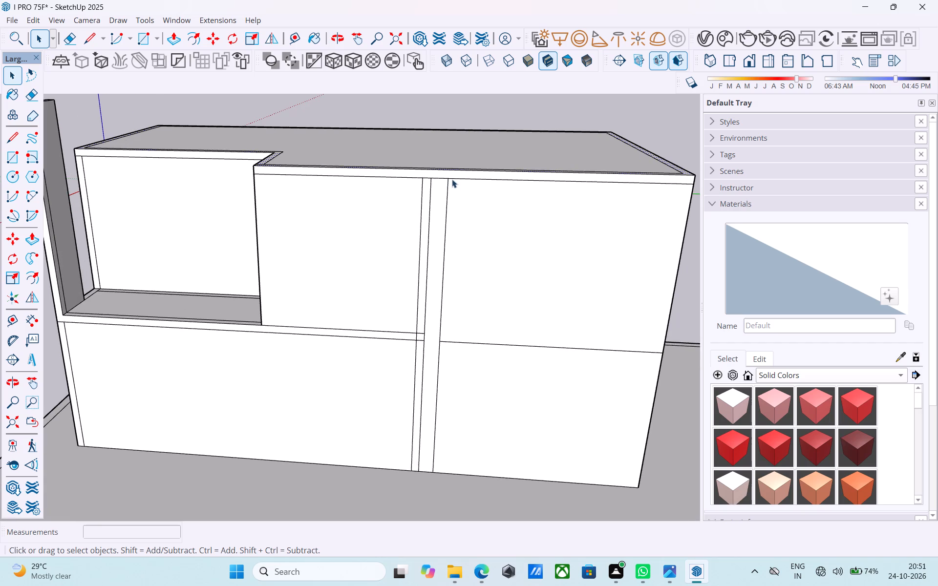
{"action": "scroll", "coordinate": [452, 179], "scroll_direction": "down", "scroll_amount": 3}
{"action": "middle_click_drag", "start_coordinate": [450, 186], "coordinate": [442, 230]}
{"action": "scroll", "coordinate": [443, 210], "scroll_direction": "up", "scroll_amount": 6}
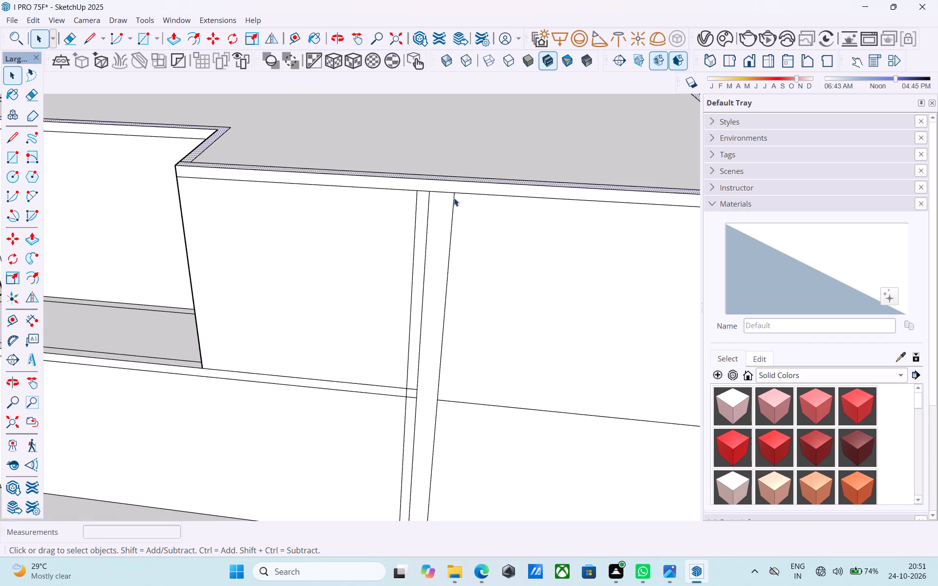
{"action": "key", "text": "l"}
{"action": "left_click", "coordinate": [454, 198]}
{"action": "left_click", "coordinate": [455, 182]}
{"action": "scroll", "coordinate": [455, 182], "scroll_direction": "up", "scroll_amount": 2}
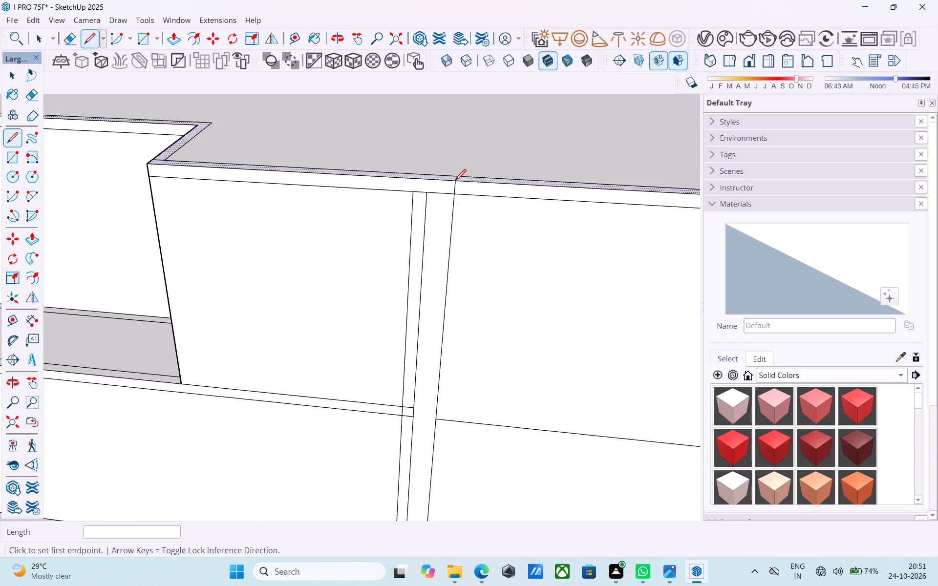
{"action": "scroll", "coordinate": [455, 182], "scroll_direction": "up", "scroll_amount": 2}
{"action": "left_click", "coordinate": [455, 183]}
{"action": "middle_click_drag", "start_coordinate": [456, 179], "coordinate": [444, 226]}
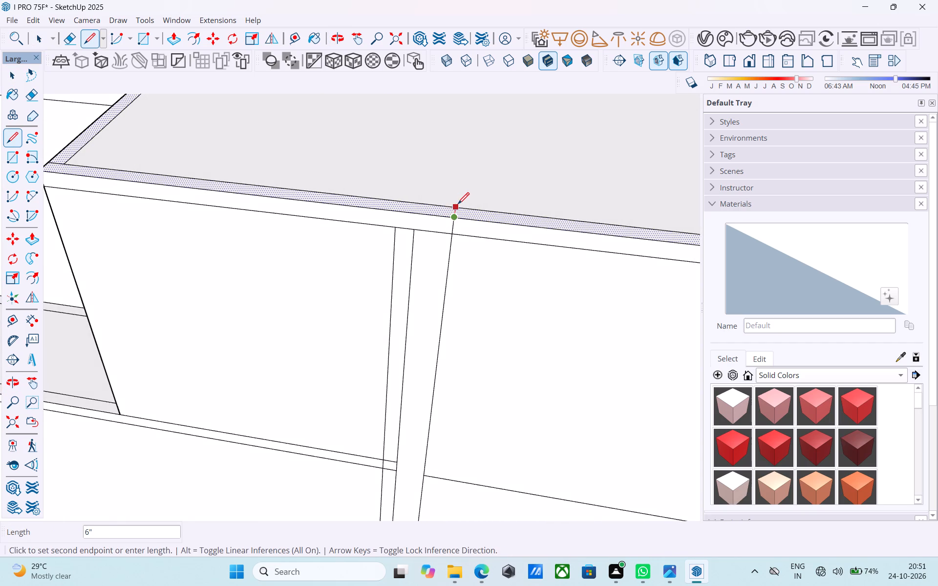
{"action": "left_click", "coordinate": [458, 206]}
Draw a 6" line across the roof border at the rear corner of the end wall.
{"action": "scroll", "coordinate": [359, 205], "scroll_direction": "down", "scroll_amount": 17}
{"action": "scroll", "coordinate": [511, 206], "scroll_direction": "up", "scroll_amount": 5}
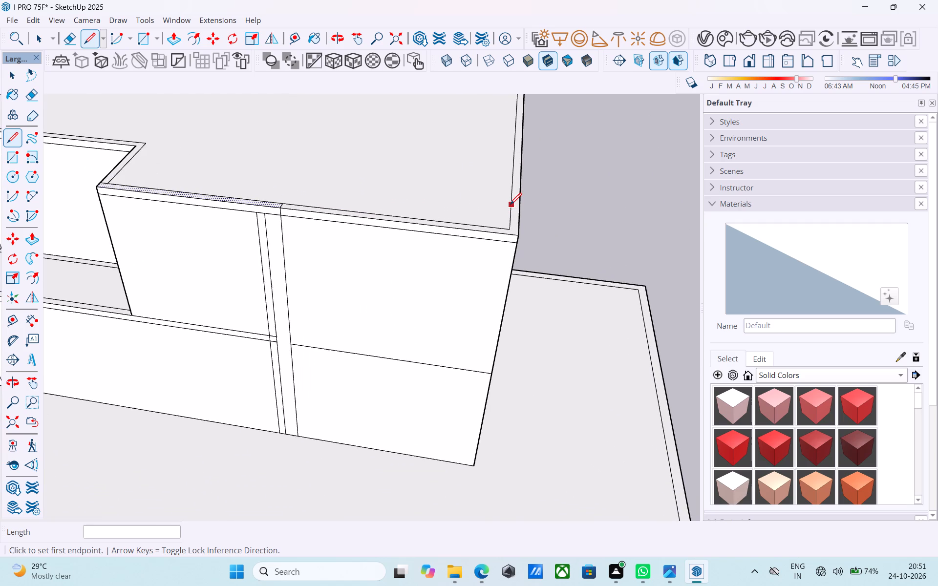
{"action": "middle_click_drag", "start_coordinate": [510, 206], "coordinate": [298, 302]}
{"action": "left_click", "coordinate": [656, 218]}
{"action": "scroll", "coordinate": [656, 217], "scroll_direction": "up", "scroll_amount": 3}
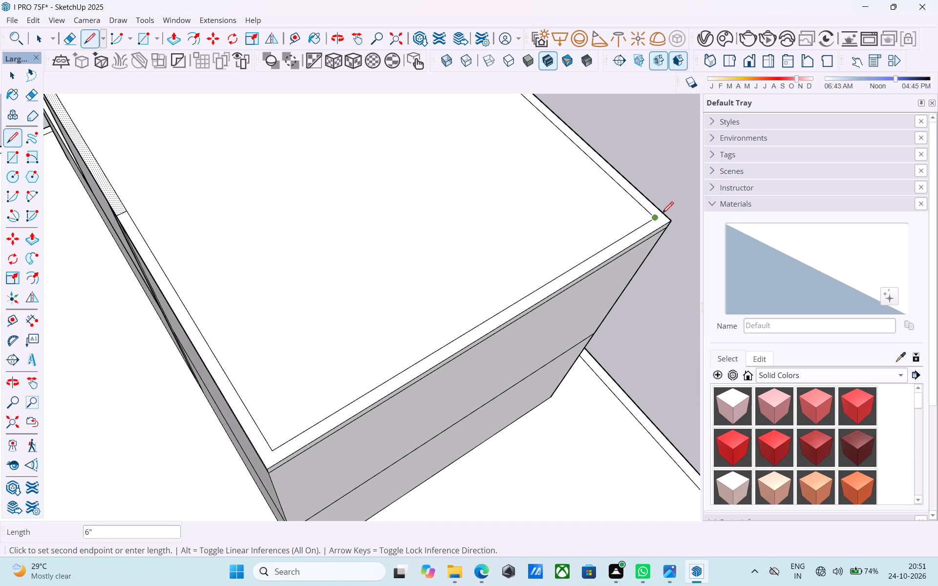
{"action": "left_click", "coordinate": [663, 213]}
{"action": "key", "text": "space"}
Push/Pull the separated roof border strip along the front end bay and end wall upward 1' as a parapet.
{"action": "scroll", "coordinate": [666, 185], "scroll_direction": "down", "scroll_amount": 11}
{"action": "middle_click_drag", "start_coordinate": [539, 225], "coordinate": [695, 177]}
{"action": "scroll", "coordinate": [498, 172], "scroll_direction": "up", "scroll_amount": 6}
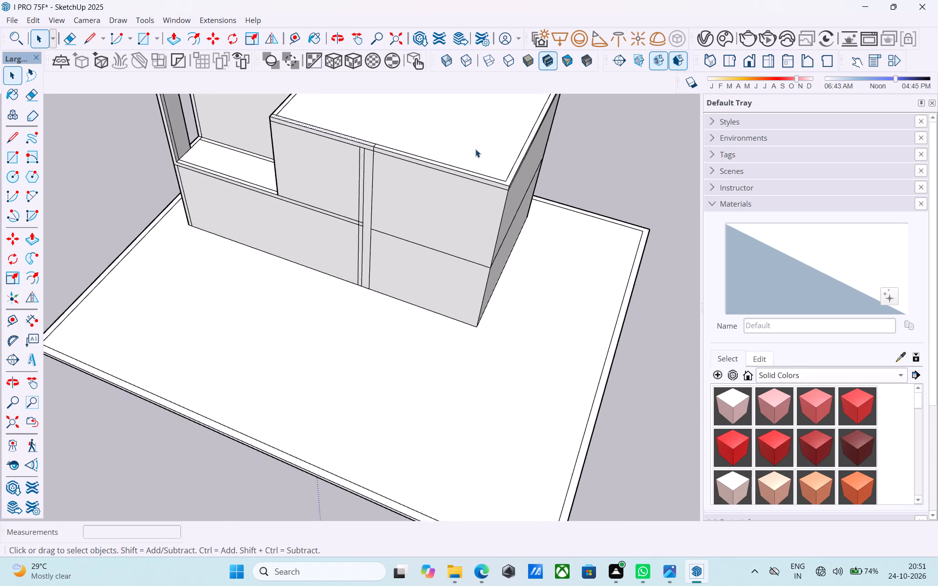
{"action": "scroll", "coordinate": [477, 161], "scroll_direction": "down", "scroll_amount": 4}
{"action": "middle_click_drag", "start_coordinate": [477, 241], "coordinate": [473, 306], "text": "shift"}
{"action": "scroll", "coordinate": [457, 277], "scroll_direction": "up", "scroll_amount": 11}
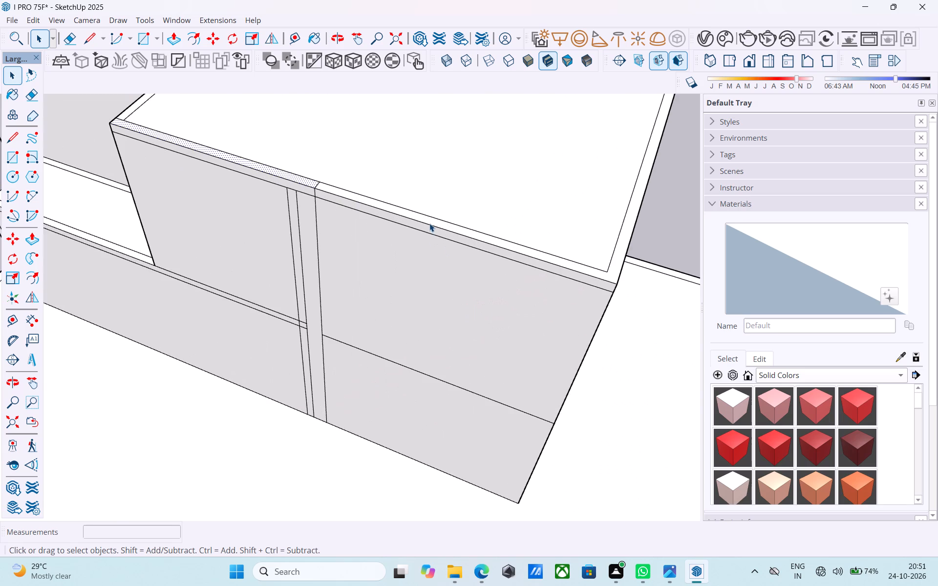
{"action": "scroll", "coordinate": [430, 221], "scroll_direction": "up", "scroll_amount": 4}
{"action": "left_click", "coordinate": [430, 220]}
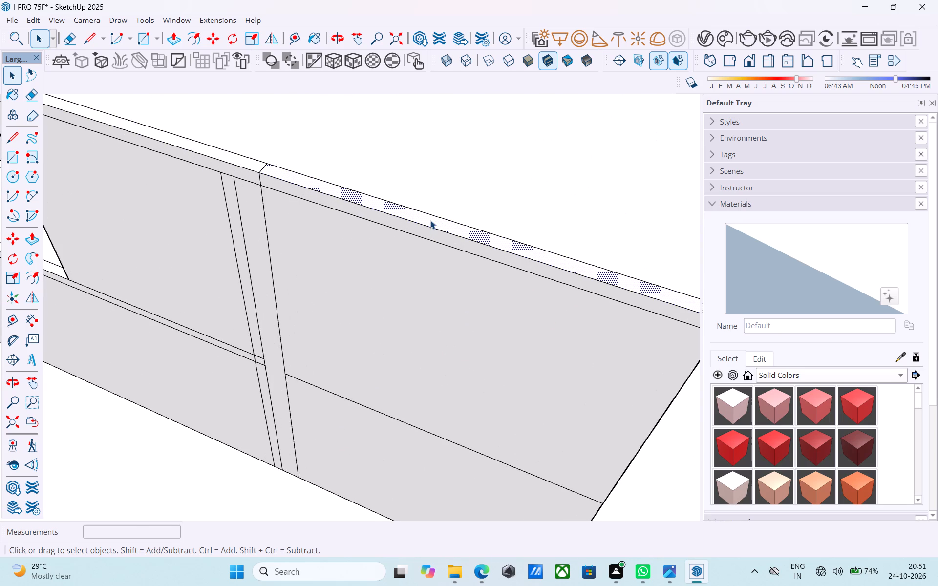
{"action": "key", "text": "p"}
{"action": "left_click", "coordinate": [430, 220]}
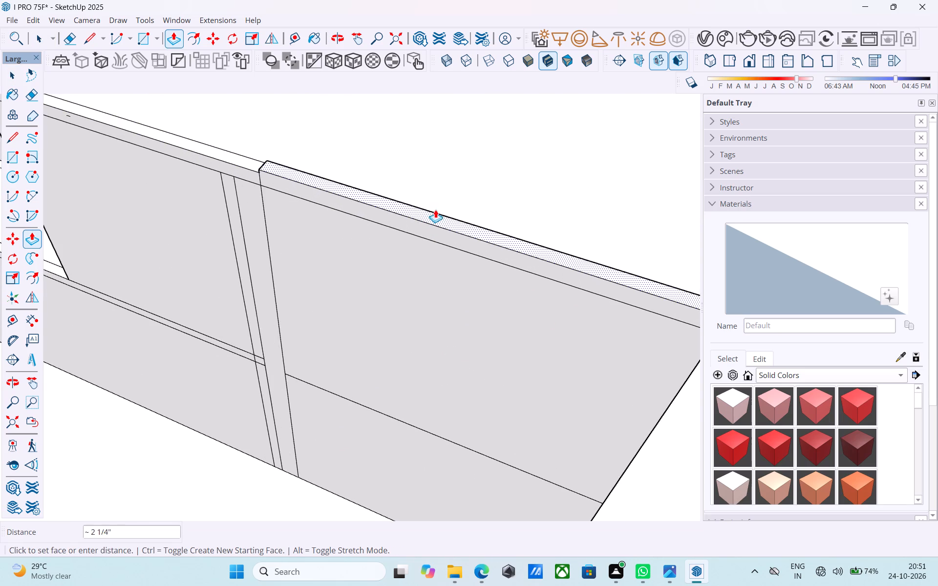
{"action": "type", "text": "1'"}
{"action": "key", "text": "Return"}
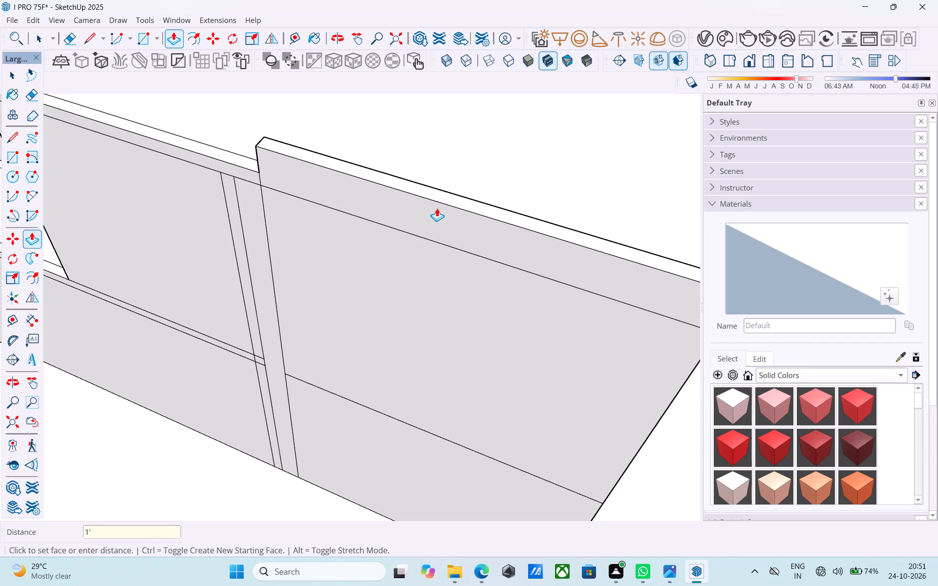
Push/Pull the end face of the front parapet sideways to align with the adjacent vertical line on the front wall.
{"action": "scroll", "coordinate": [437, 208], "scroll_direction": "down", "scroll_amount": 6}
{"action": "middle_click_drag", "start_coordinate": [437, 208], "coordinate": [589, 166]}
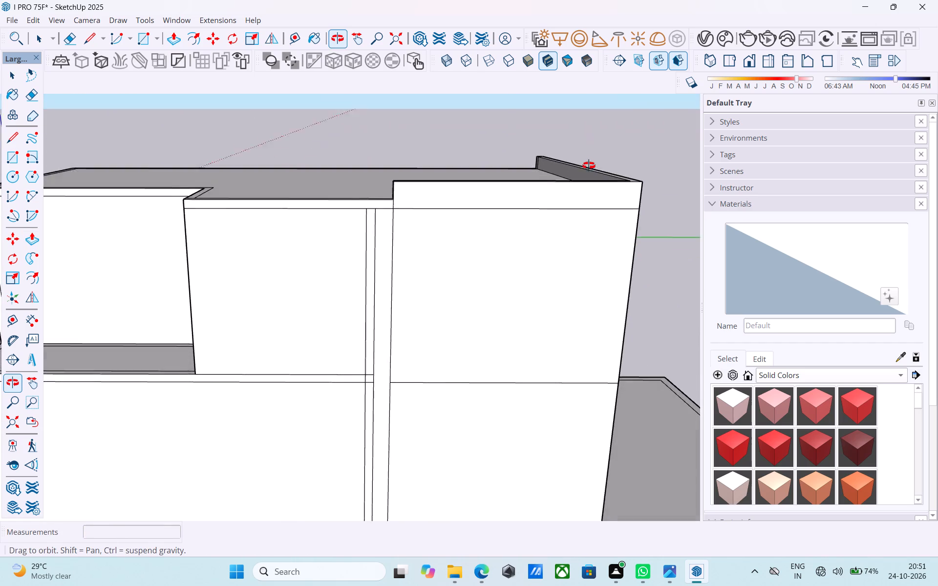
{"action": "middle_click_drag", "start_coordinate": [589, 166], "coordinate": [654, 173]}
{"action": "scroll", "coordinate": [405, 210], "scroll_direction": "up", "scroll_amount": 4}
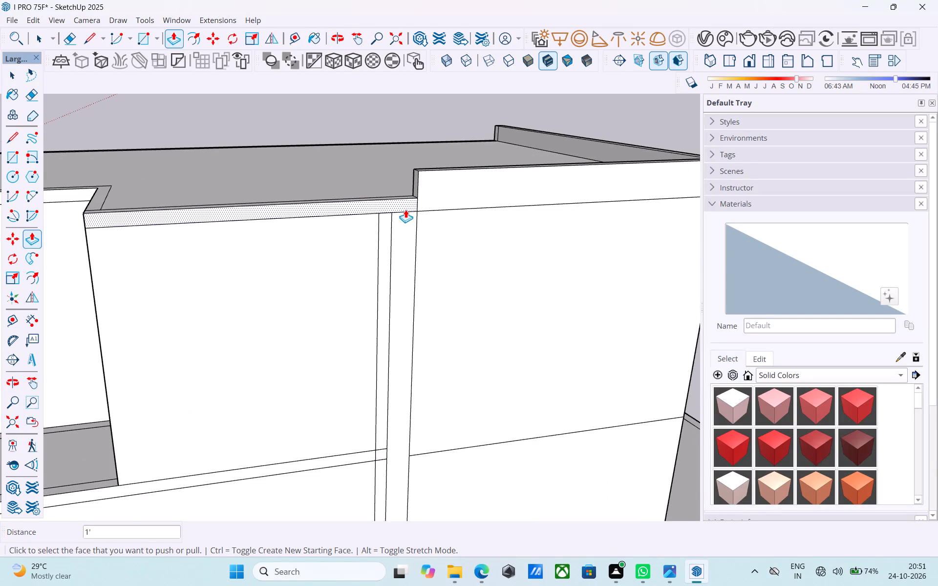
{"action": "scroll", "coordinate": [410, 204], "scroll_direction": "up", "scroll_amount": 5}
{"action": "left_click", "coordinate": [420, 173]}
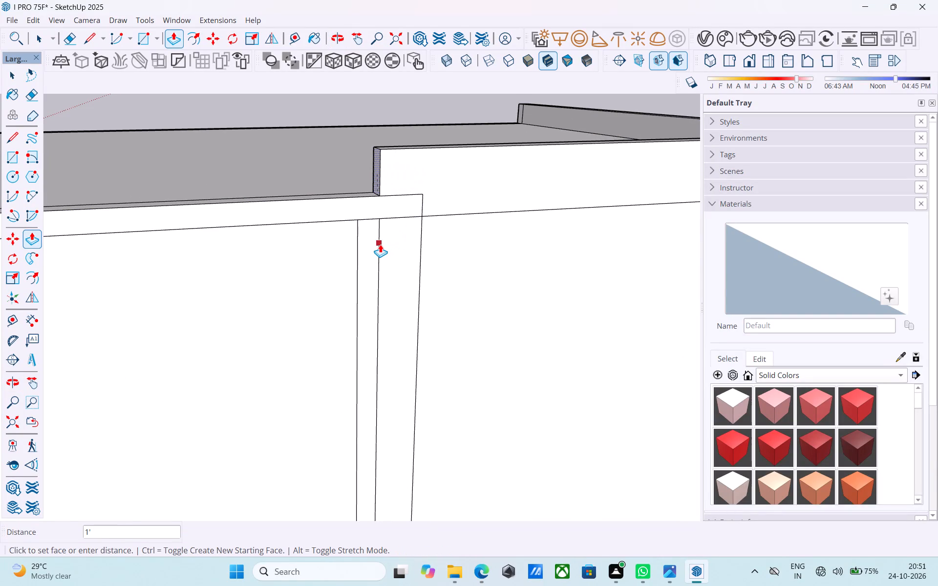
{"action": "left_click", "coordinate": [380, 244]}
Draw a line extending the front wall's vertical line up the slab edge to the bottom corner of the parapet.
{"action": "key", "text": "space"}
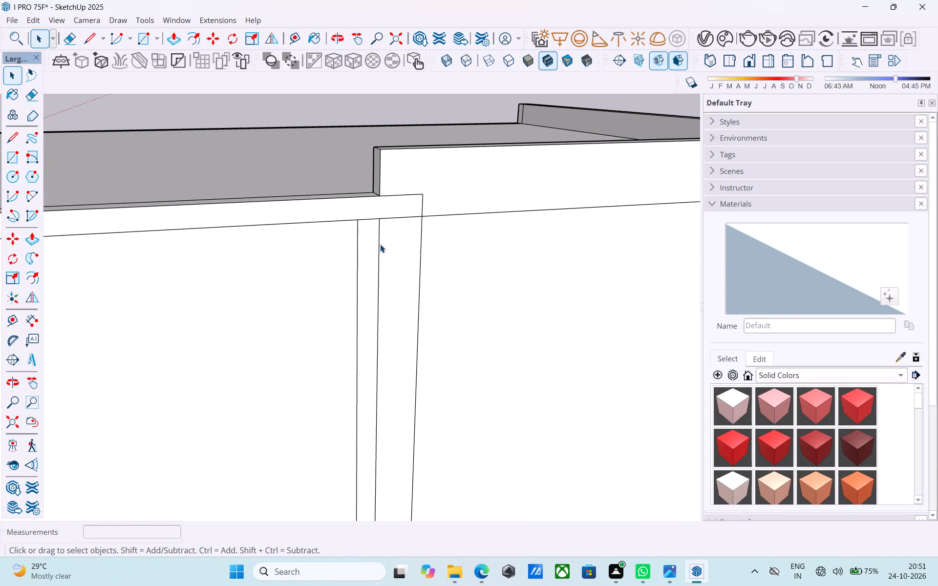
{"action": "key", "text": "l"}
{"action": "scroll", "coordinate": [384, 231], "scroll_direction": "up", "scroll_amount": 5}
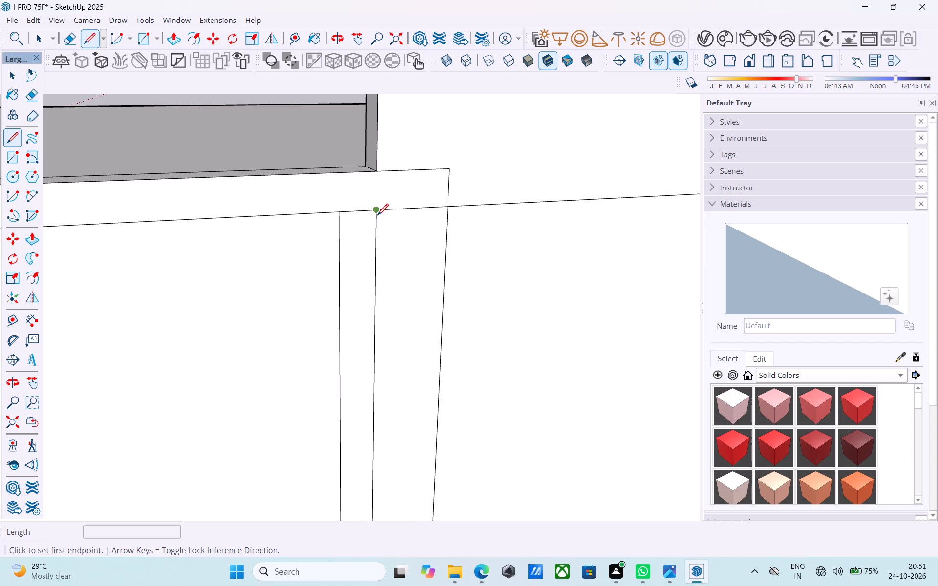
{"action": "left_click", "coordinate": [377, 216]}
{"action": "left_click", "coordinate": [381, 174]}
{"action": "key", "text": "space"}
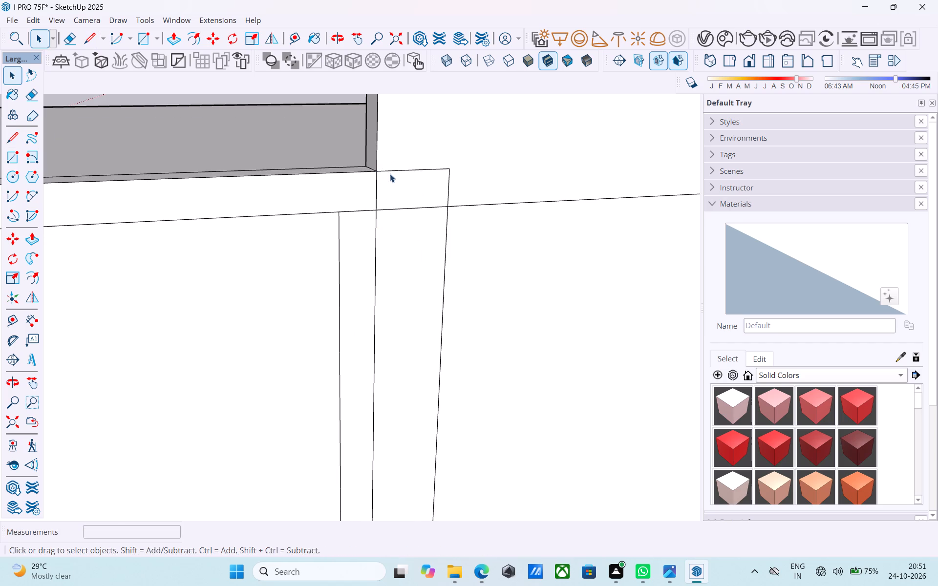
Erase the leftover slab-edge and vertical line segments between the parapet end and the end bay.
{"action": "key", "text": "e"}
{"action": "left_click_drag", "start_coordinate": [411, 163], "coordinate": [416, 185]}
{"action": "left_click_drag", "start_coordinate": [416, 196], "coordinate": [420, 227]}
{"action": "left_click_drag", "start_coordinate": [458, 186], "coordinate": [447, 184]}
{"action": "scroll", "coordinate": [445, 189], "scroll_direction": "down", "scroll_amount": 8}
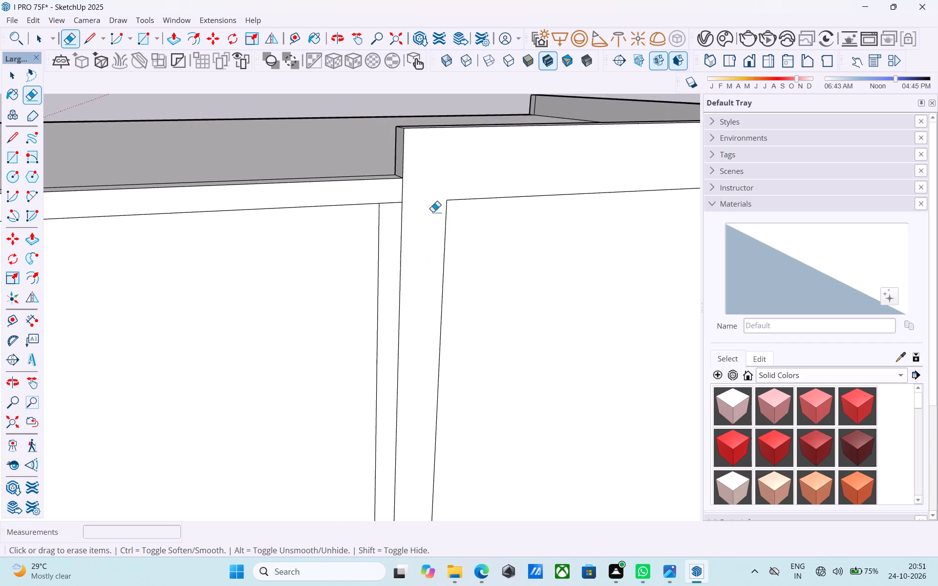
{"action": "scroll", "coordinate": [433, 212], "scroll_direction": "down", "scroll_amount": 14}
{"action": "middle_click_drag", "start_coordinate": [384, 245], "coordinate": [325, 182]}
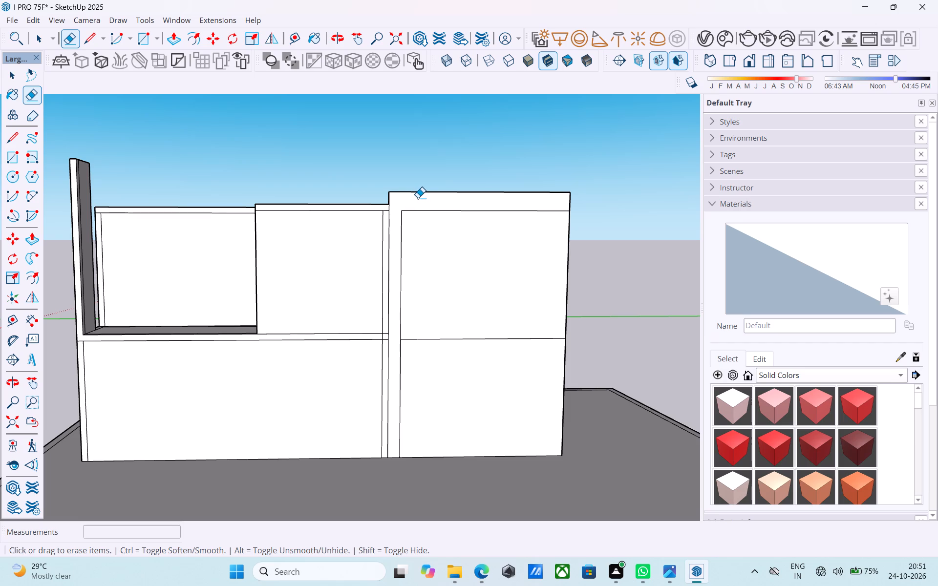
Push/Pull the roof border strip above the middle front wall upward, finishing with a further 3' extrusion.
{"action": "scroll", "coordinate": [433, 210], "scroll_direction": "down", "scroll_amount": 6}
{"action": "middle_click", "coordinate": [433, 210]}
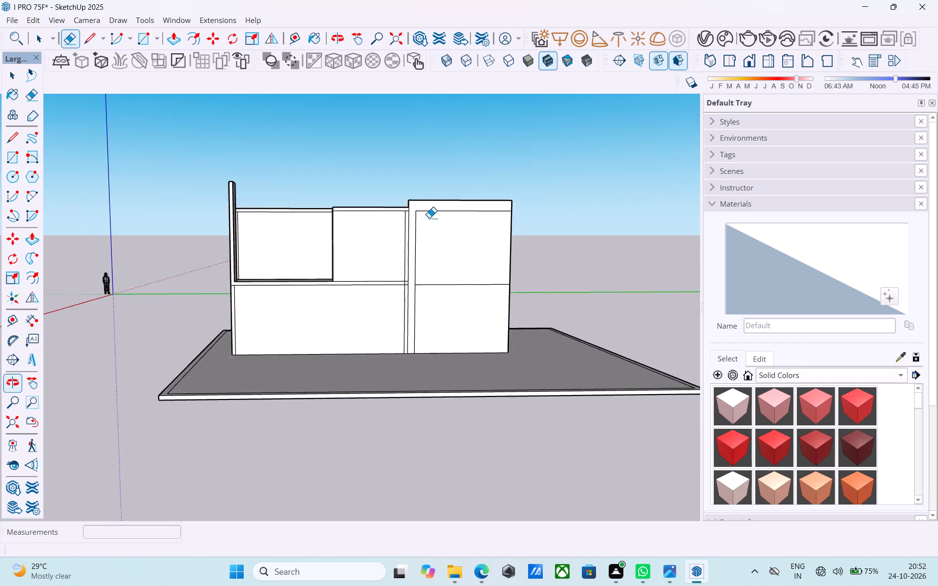
{"action": "scroll", "coordinate": [427, 219], "scroll_direction": "up", "scroll_amount": 5}
{"action": "middle_click_drag", "start_coordinate": [423, 234], "coordinate": [575, 316], "text": "shift"}
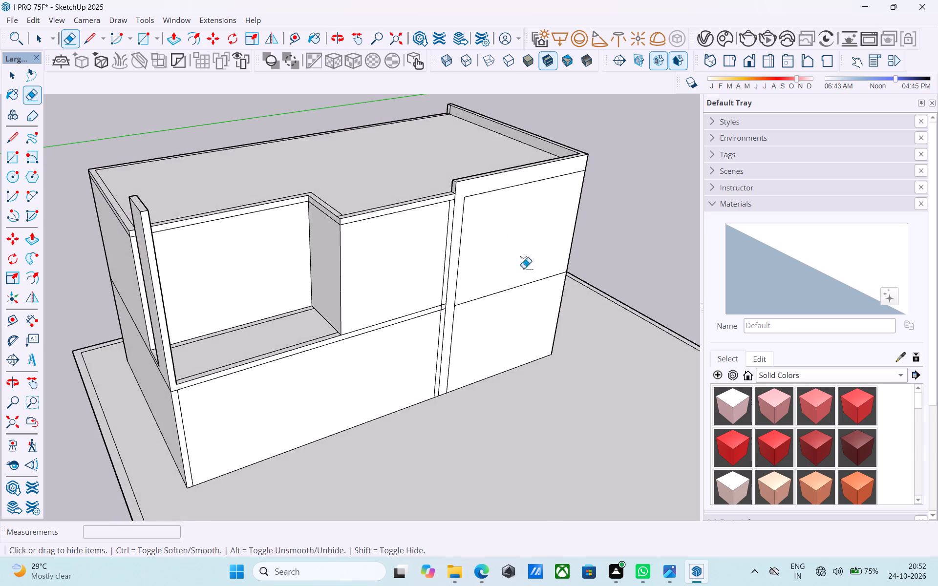
{"action": "middle_click_drag", "start_coordinate": [541, 288], "coordinate": [559, 303], "text": "shift"}
{"action": "scroll", "coordinate": [423, 219], "scroll_direction": "up", "scroll_amount": 11}
{"action": "key", "text": "space"}
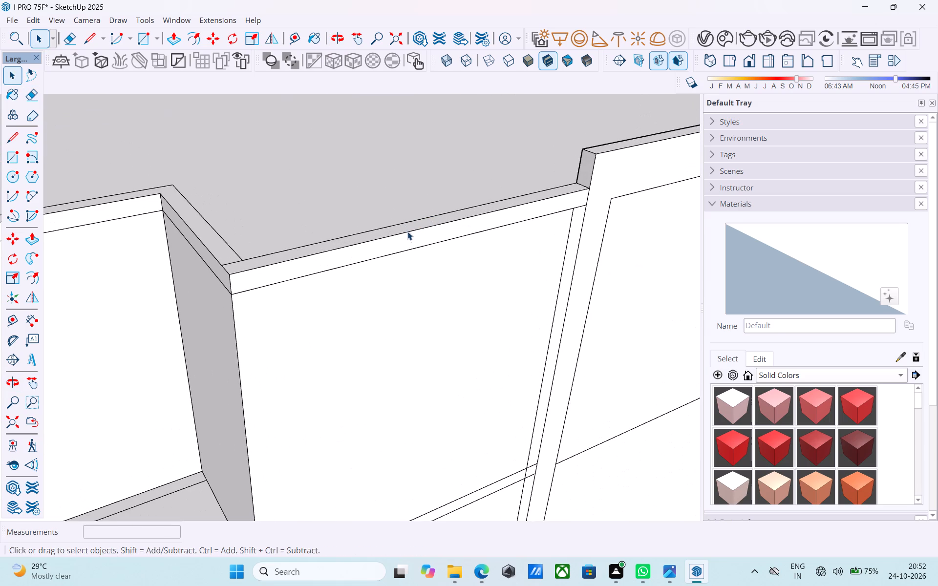
{"action": "left_click", "coordinate": [406, 229]}
{"action": "key", "text": "p"}
{"action": "left_click", "coordinate": [406, 229]}
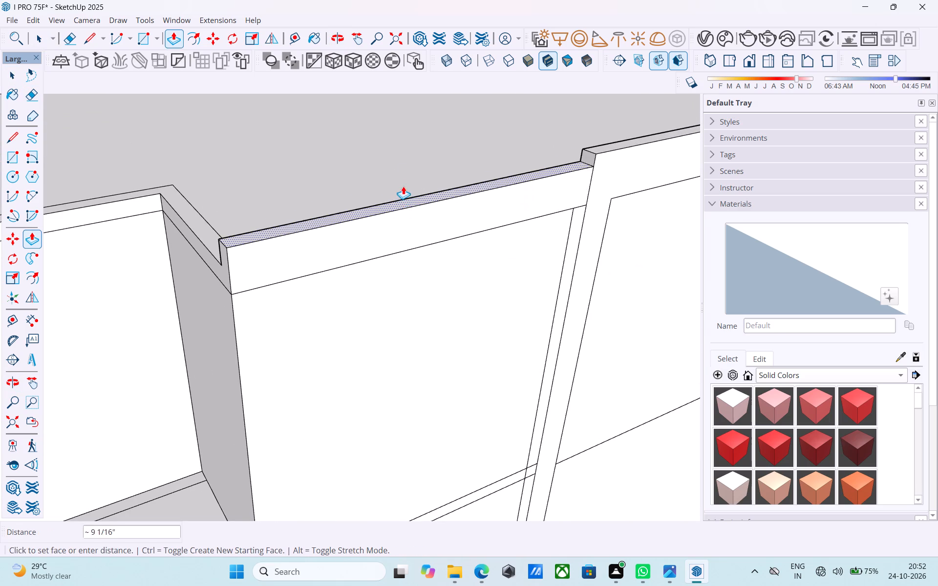
{"action": "left_click", "coordinate": [413, 143]}
{"action": "left_click", "coordinate": [415, 179]}
{"action": "scroll", "coordinate": [421, 148], "scroll_direction": "down", "scroll_amount": 6}
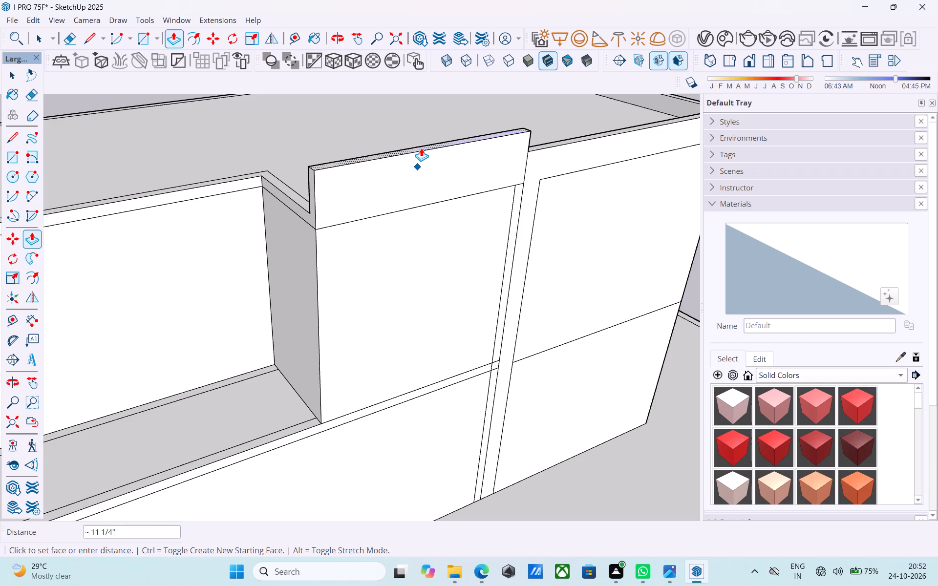
{"action": "type", "text": "3'"}
{"action": "key", "text": "Return"}
{"action": "key", "text": "space"}
{"action": "scroll", "coordinate": [425, 153], "scroll_direction": "down", "scroll_amount": 4}
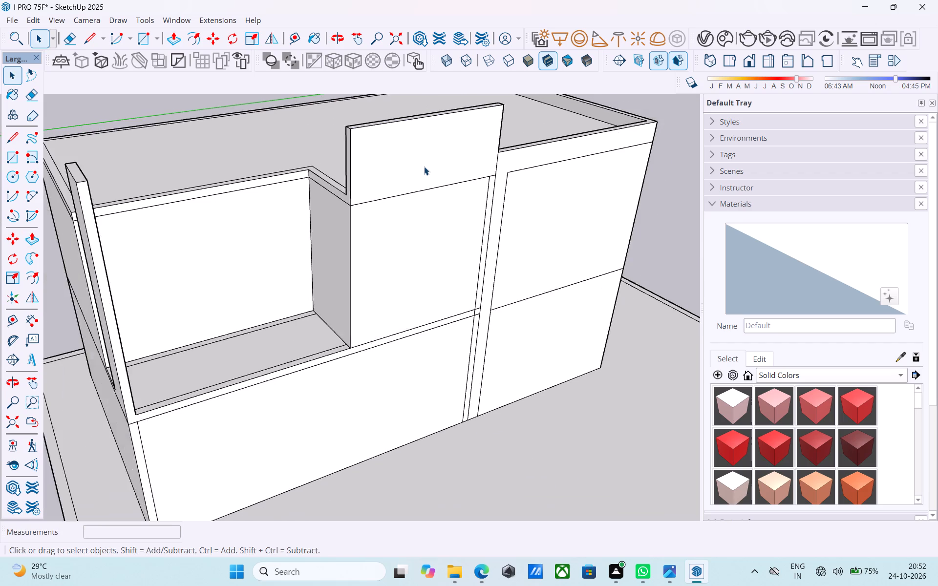
Erase the slab line across the raised front wall and the upper-floor vertical line beside the end bay.
{"action": "scroll", "coordinate": [424, 167], "scroll_direction": "up", "scroll_amount": 1}
{"action": "middle_click_drag", "start_coordinate": [402, 266], "coordinate": [330, 271]}
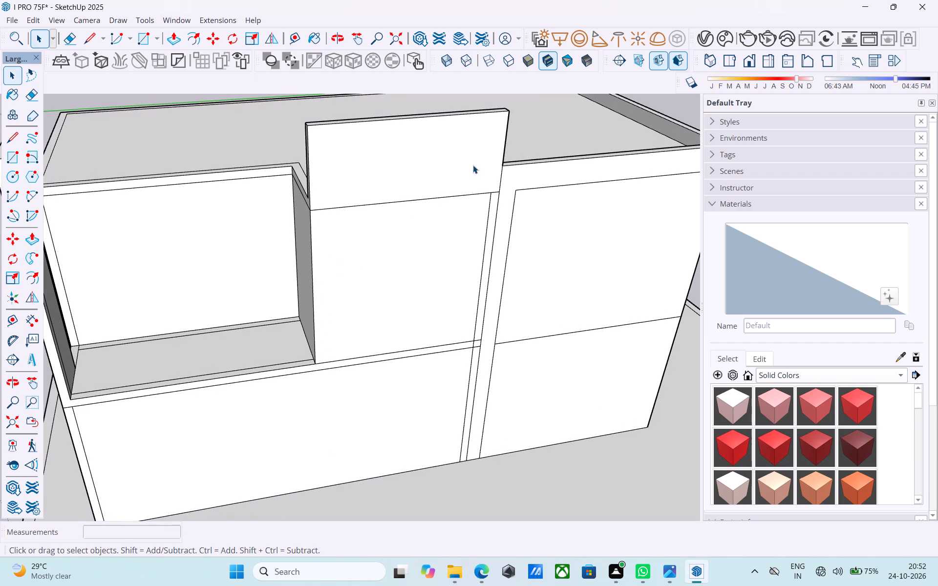
{"action": "key", "text": "e"}
{"action": "left_click_drag", "start_coordinate": [478, 180], "coordinate": [470, 216]}
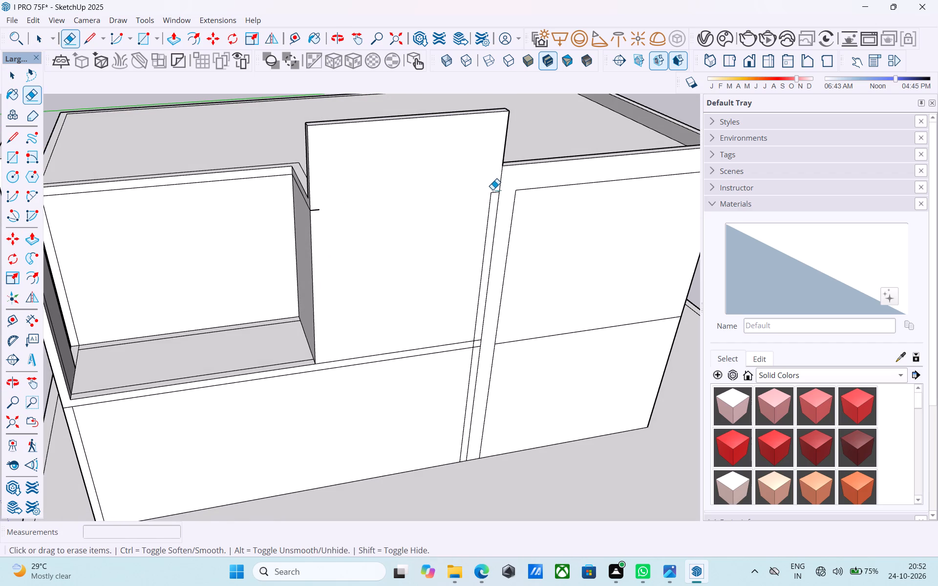
{"action": "left_click_drag", "start_coordinate": [493, 189], "coordinate": [495, 207]}
{"action": "scroll", "coordinate": [310, 222], "scroll_direction": "up", "scroll_amount": 3}
{"action": "left_click_drag", "start_coordinate": [316, 201], "coordinate": [317, 216]}
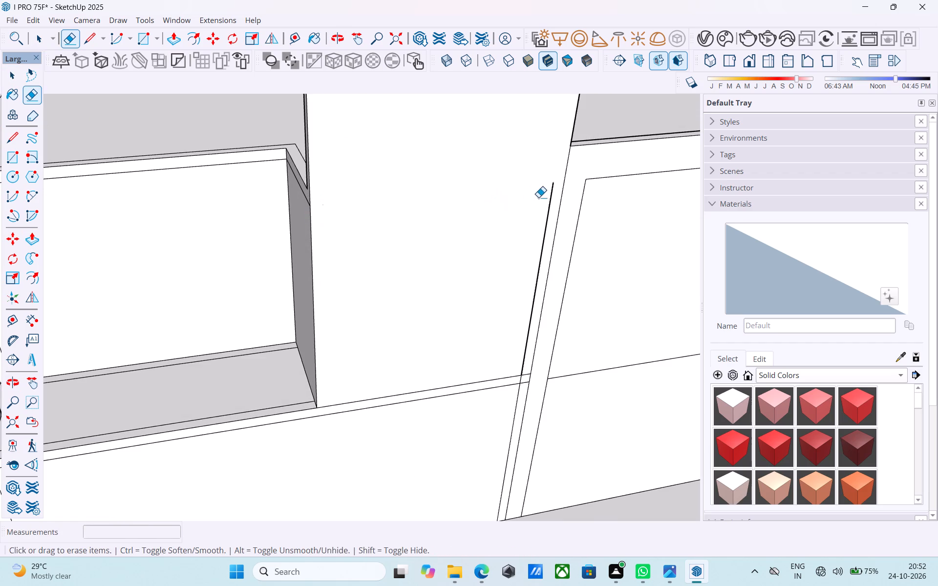
{"action": "left_click", "coordinate": [551, 203]}
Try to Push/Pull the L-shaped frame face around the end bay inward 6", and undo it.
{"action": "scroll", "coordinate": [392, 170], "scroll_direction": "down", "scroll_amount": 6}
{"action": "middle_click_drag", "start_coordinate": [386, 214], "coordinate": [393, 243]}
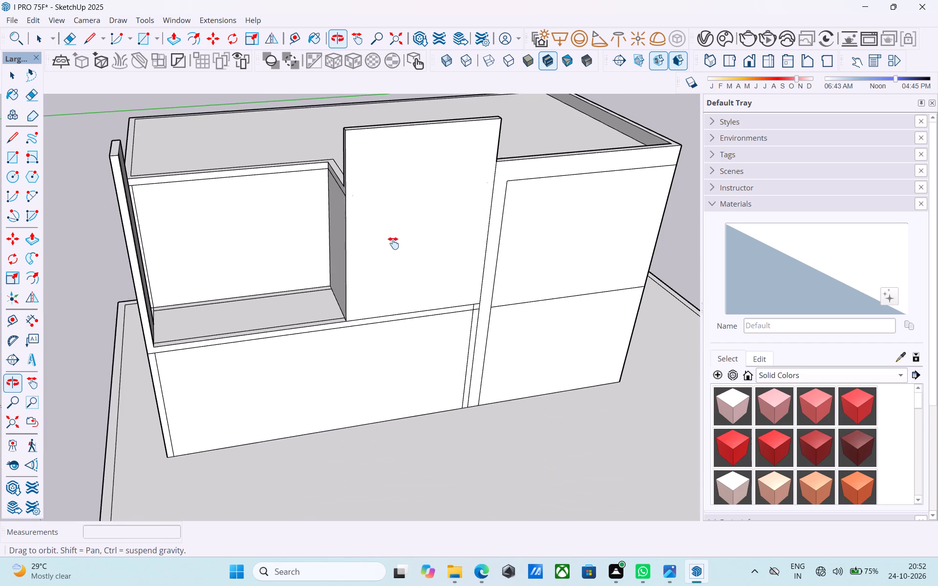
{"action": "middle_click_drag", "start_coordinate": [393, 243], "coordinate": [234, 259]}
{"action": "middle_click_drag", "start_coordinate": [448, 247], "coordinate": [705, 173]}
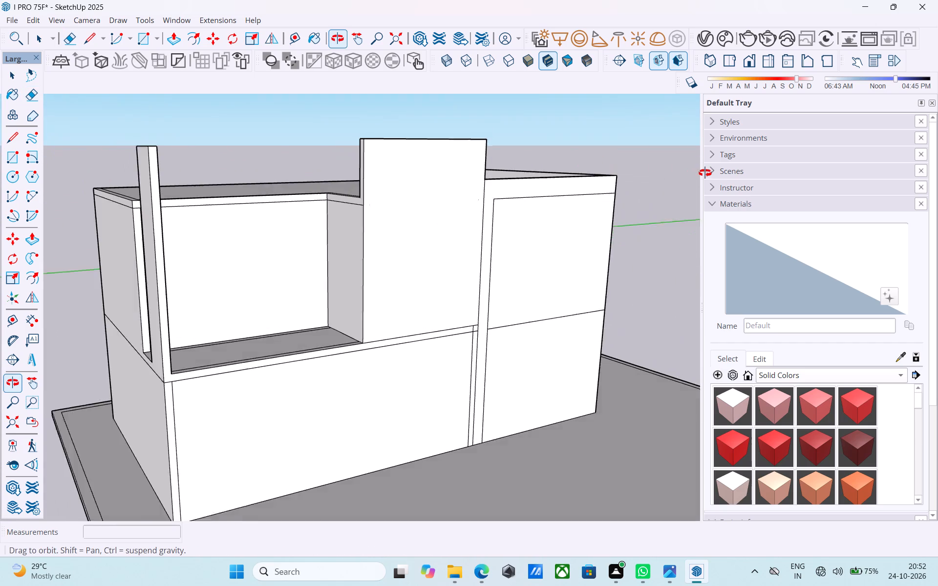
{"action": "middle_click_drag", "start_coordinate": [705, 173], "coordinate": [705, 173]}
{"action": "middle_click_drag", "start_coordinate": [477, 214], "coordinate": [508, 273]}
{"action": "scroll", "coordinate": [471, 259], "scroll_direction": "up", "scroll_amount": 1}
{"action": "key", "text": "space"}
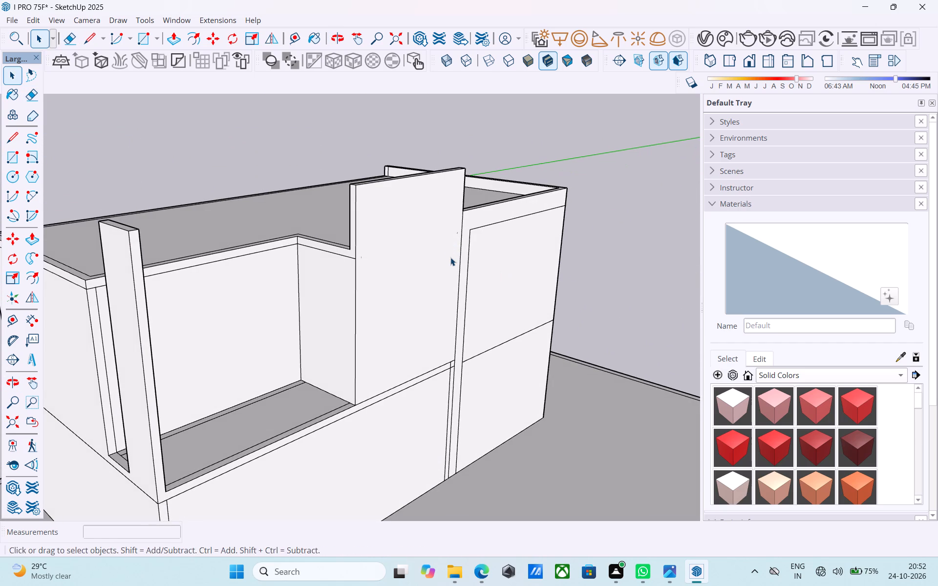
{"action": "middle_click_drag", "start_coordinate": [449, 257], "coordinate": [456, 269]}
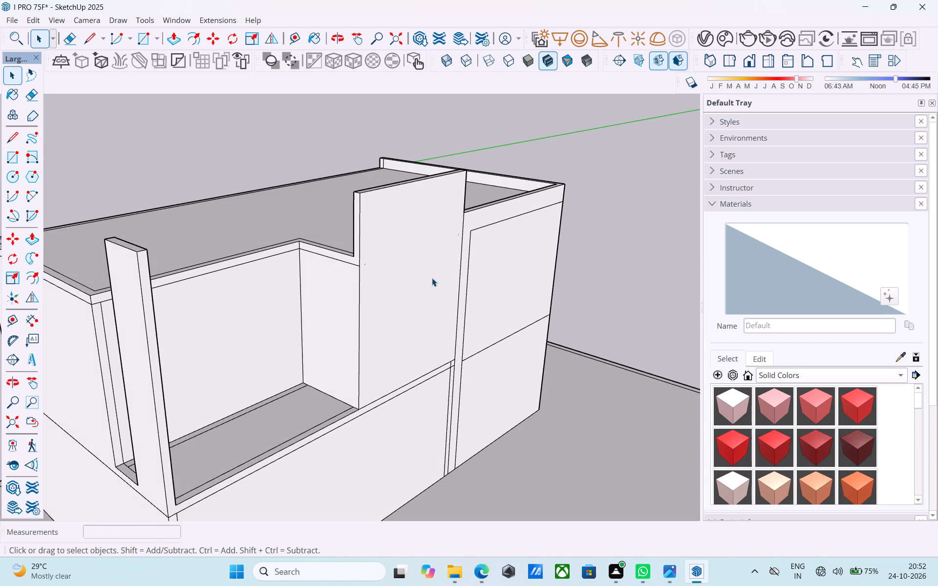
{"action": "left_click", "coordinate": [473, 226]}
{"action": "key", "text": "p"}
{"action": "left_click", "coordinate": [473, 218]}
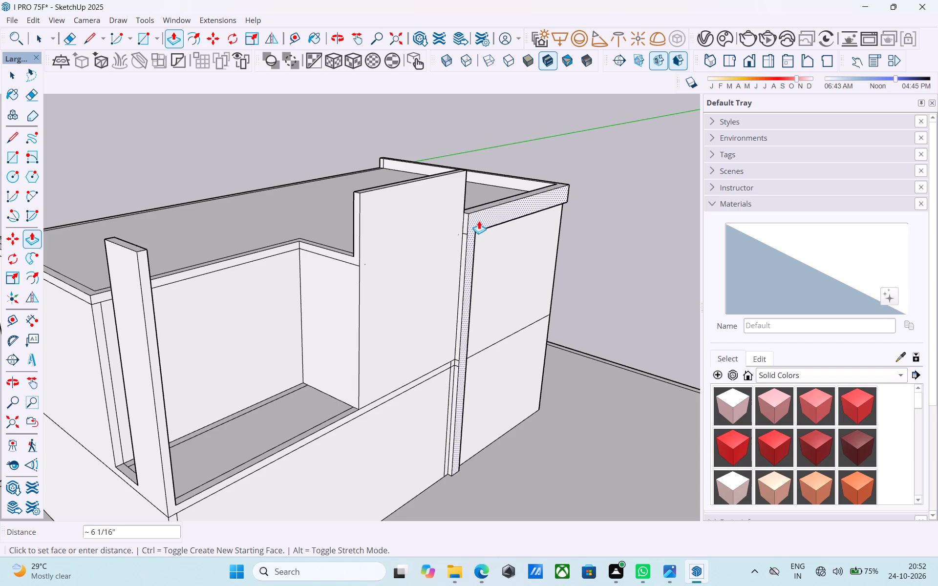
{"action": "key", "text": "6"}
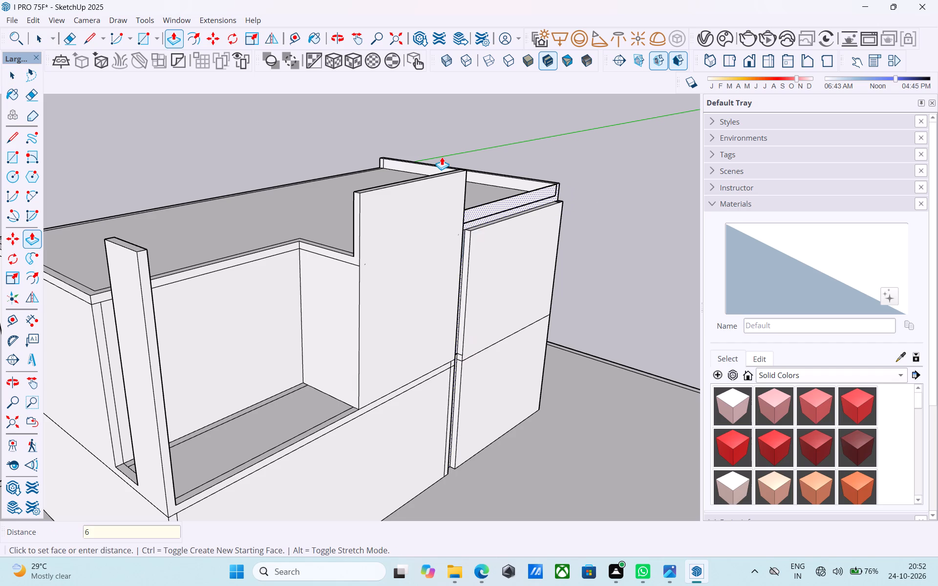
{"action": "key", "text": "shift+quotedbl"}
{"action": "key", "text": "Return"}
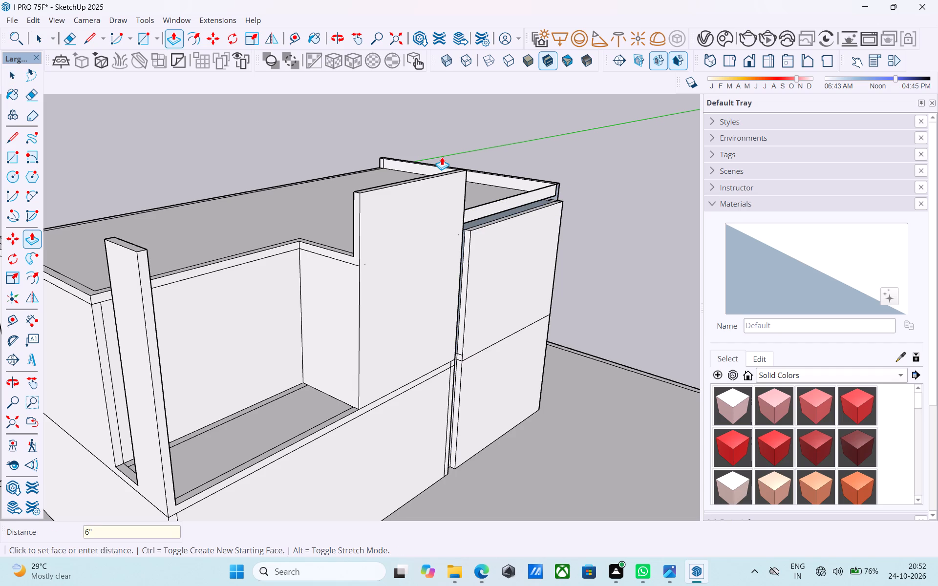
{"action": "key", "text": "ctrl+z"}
Push/Pull the L-shaped frame face around the end bay outward 1'.
{"action": "left_click", "coordinate": [483, 214]}
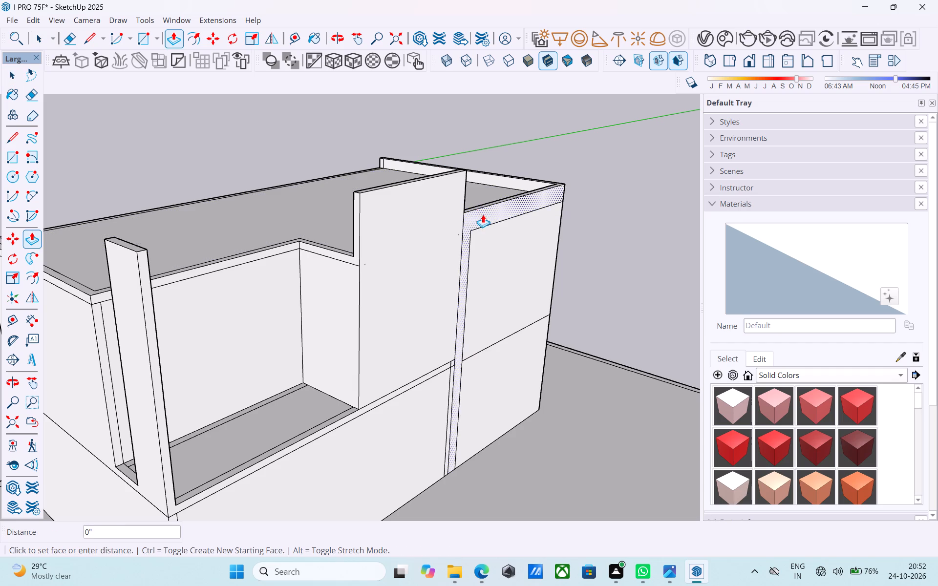
{"action": "type", "text": "6\""}
{"action": "key", "text": "Return"}
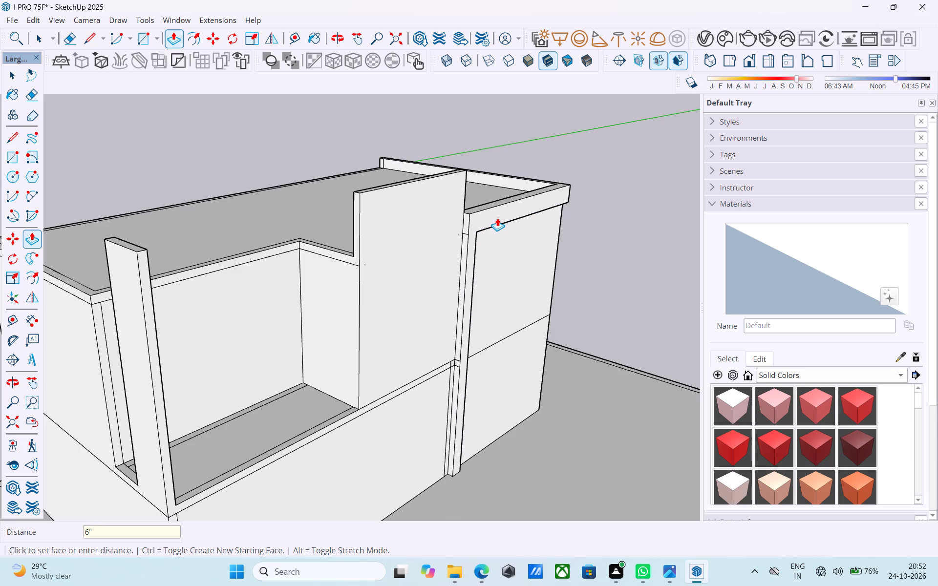
{"action": "type", "text": "1'"}
{"action": "key", "text": "Return"}
{"action": "key", "text": "space"}
Erase the leftover roof-slab and floor-slab lines on the side face of the projecting L-shaped frame.
{"action": "key", "text": "e"}
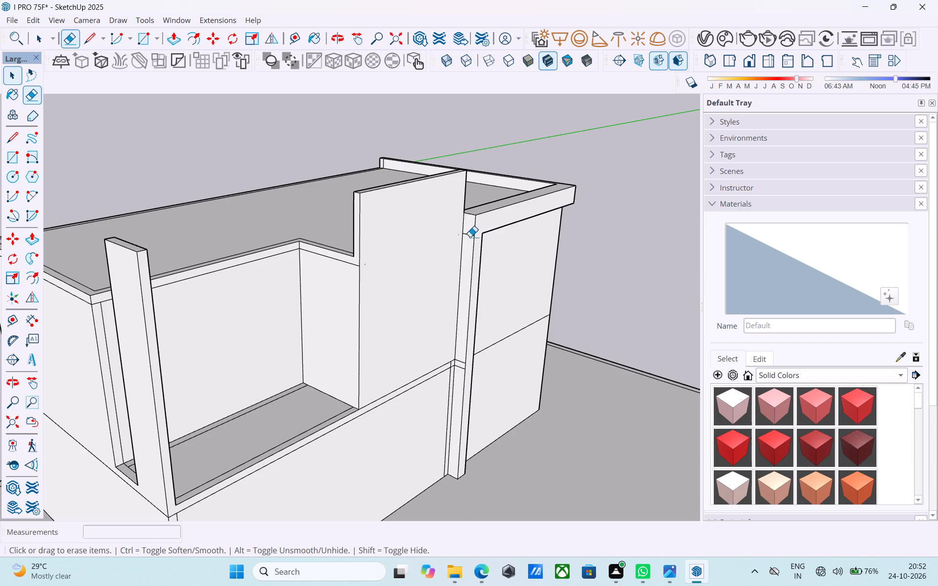
{"action": "scroll", "coordinate": [470, 237], "scroll_direction": "up", "scroll_amount": 6}
{"action": "left_click", "coordinate": [471, 234]}
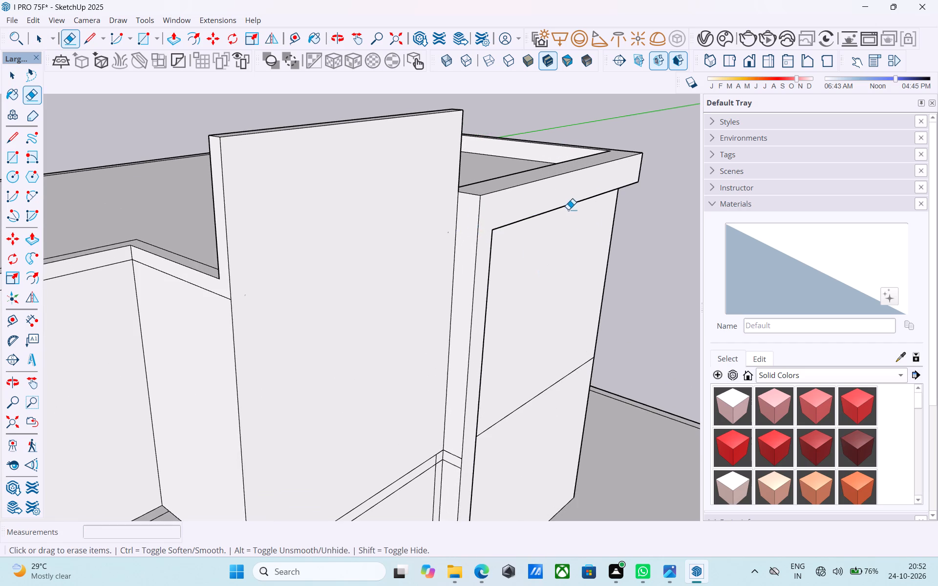
{"action": "scroll", "coordinate": [508, 273], "scroll_direction": "down", "scroll_amount": 7}
{"action": "scroll", "coordinate": [487, 345], "scroll_direction": "up", "scroll_amount": 11}
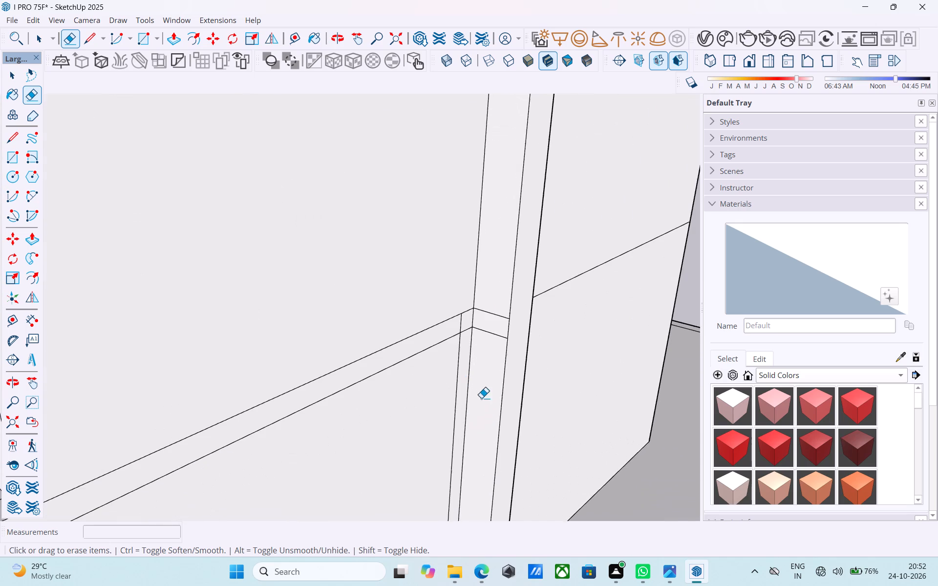
{"action": "left_click", "coordinate": [491, 333]}
{"action": "left_click_drag", "start_coordinate": [492, 318], "coordinate": [497, 312]}
{"action": "key", "text": "space"}
Erase the slab line on the raised wall's side face inside the terrace notch.
{"action": "scroll", "coordinate": [501, 314], "scroll_direction": "down", "scroll_amount": 13}
{"action": "middle_click_drag", "start_coordinate": [497, 348], "coordinate": [489, 344]}
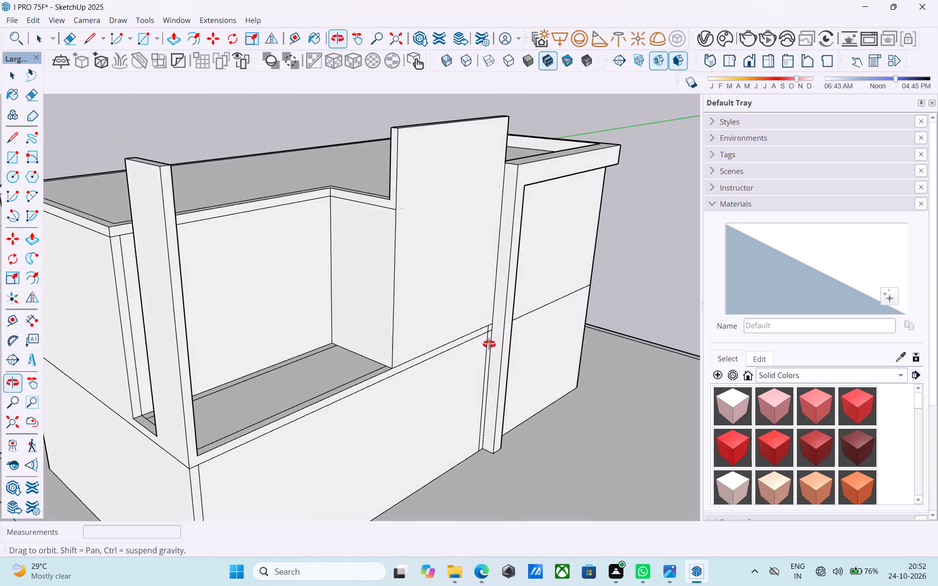
{"action": "middle_click_drag", "start_coordinate": [489, 344], "coordinate": [486, 340]}
{"action": "middle_click_drag", "start_coordinate": [442, 257], "coordinate": [459, 323]}
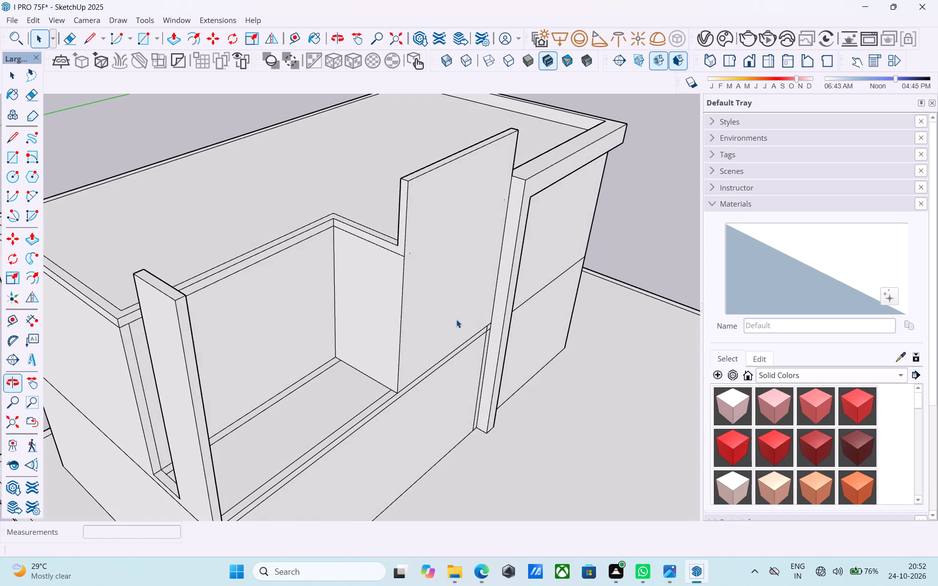
{"action": "scroll", "coordinate": [403, 234], "scroll_direction": "up", "scroll_amount": 6}
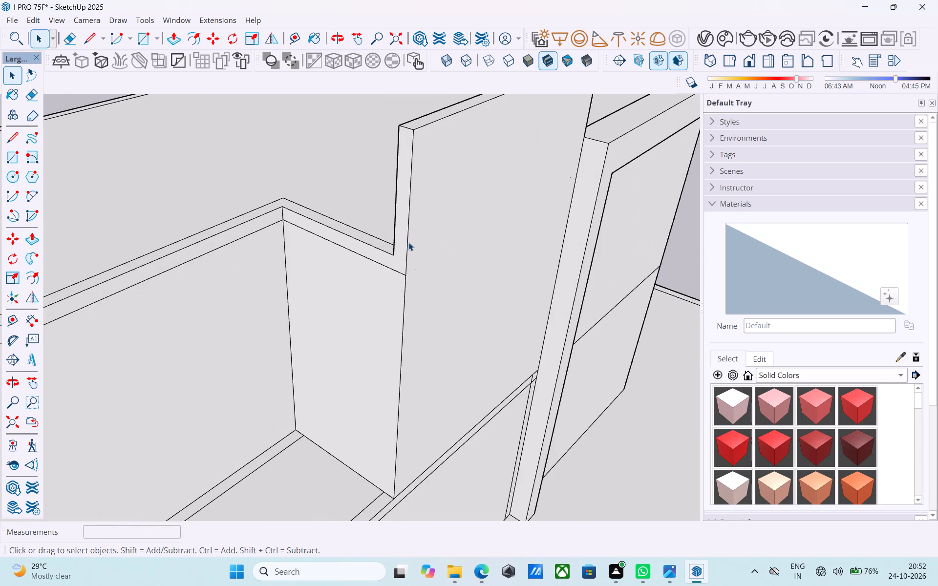
{"action": "key", "text": "e"}
{"action": "left_click_drag", "start_coordinate": [400, 269], "coordinate": [397, 275]}
{"action": "key", "text": "space"}
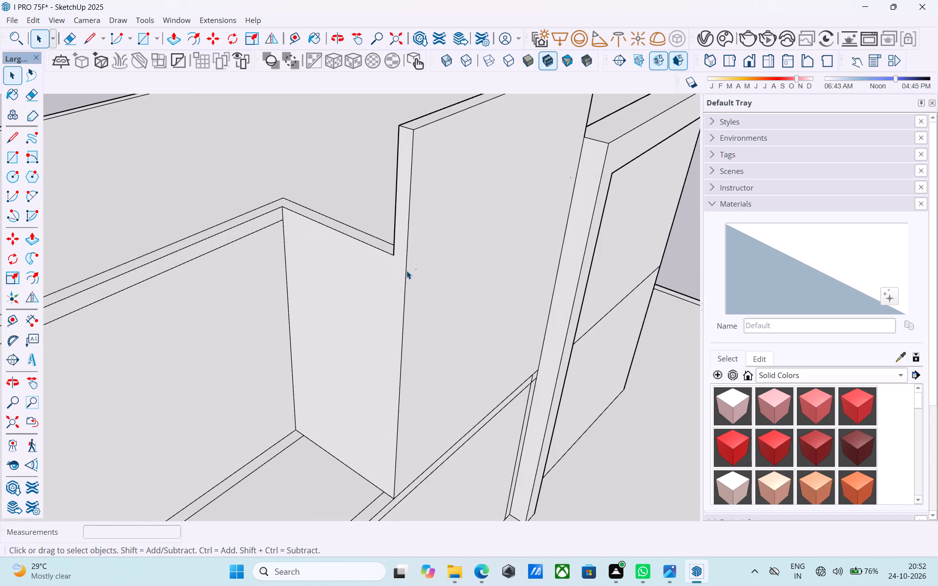
Copy the raised front wall's vertical edge beside the terrace 10' 9" to its far corner, dividing the face into 40 equal strips.
{"action": "left_click", "coordinate": [406, 271]}
{"action": "key", "text": "m"}
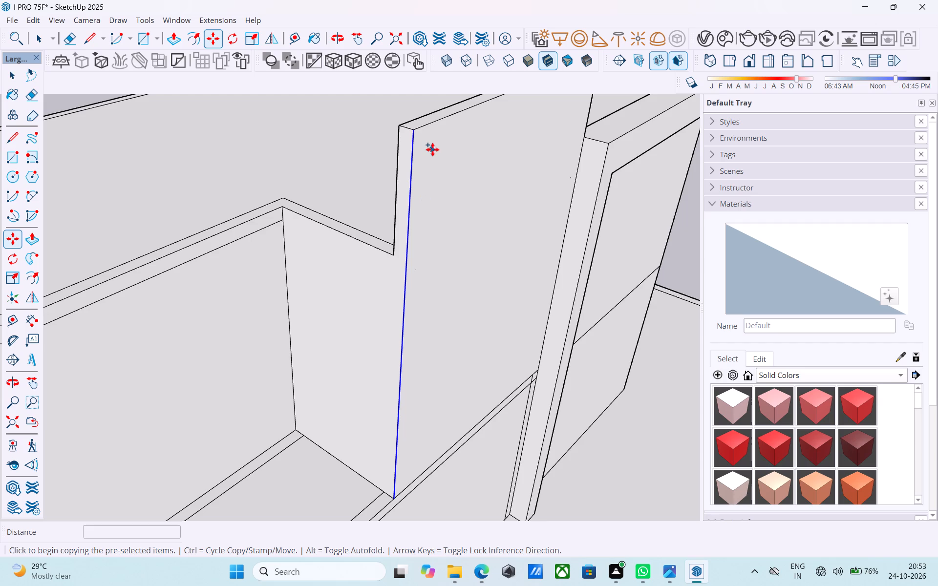
{"action": "left_click", "coordinate": [415, 130]}
{"action": "scroll", "coordinate": [489, 135], "scroll_direction": "down", "scroll_amount": 5}
{"action": "middle_click_drag", "start_coordinate": [486, 141], "coordinate": [396, 239], "text": "shift"}
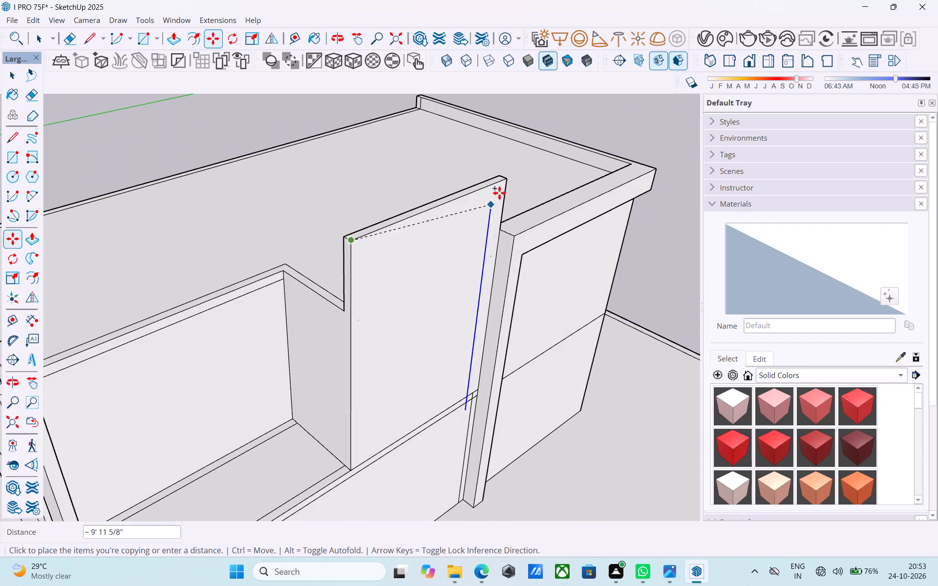
{"action": "scroll", "coordinate": [499, 193], "scroll_direction": "up", "scroll_amount": 1}
{"action": "left_click", "coordinate": [509, 181]}
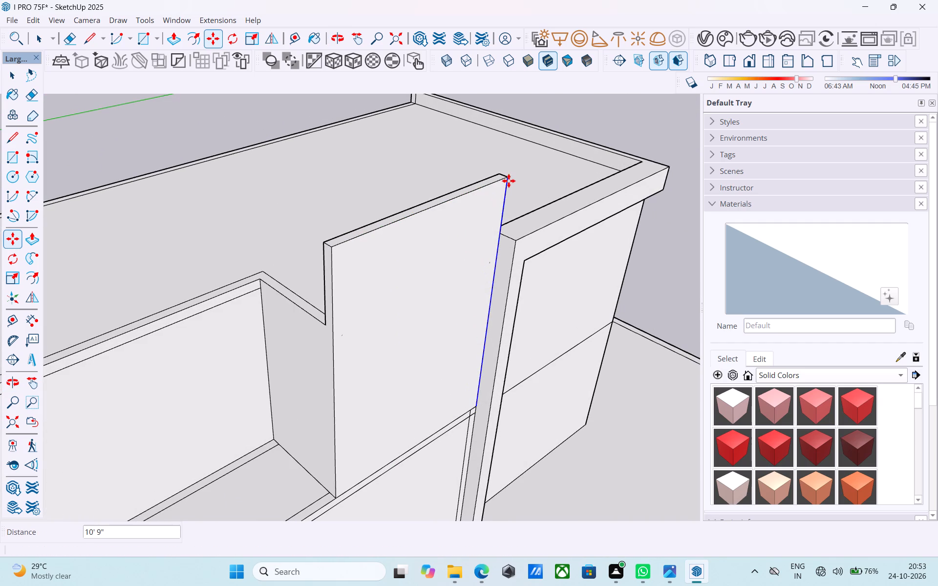
{"action": "key", "text": "slash"}
{"action": "type", "text": "40"}
{"action": "key", "text": "Return"}
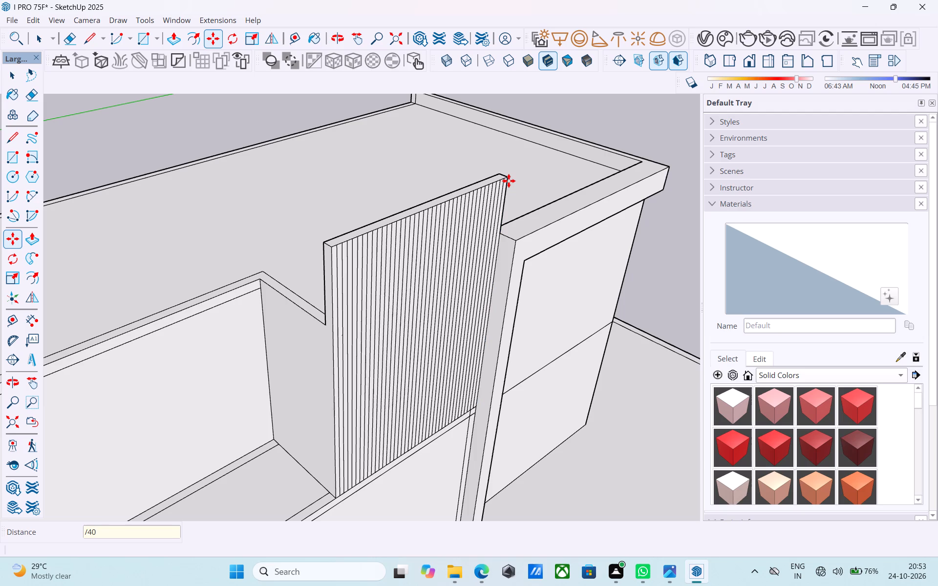
{"action": "key", "text": "space"}
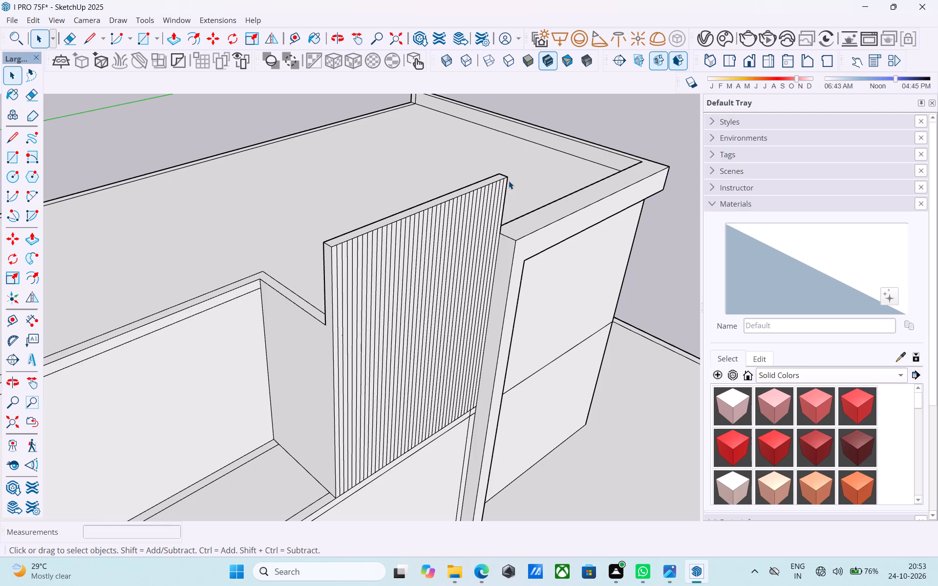
Examine the strip-divided raised wall and the terrace notch from several angles.
{"action": "scroll", "coordinate": [510, 182], "scroll_direction": "down", "scroll_amount": 5}
{"action": "middle_click_drag", "start_coordinate": [537, 261], "coordinate": [452, 140]}
{"action": "scroll", "coordinate": [539, 240], "scroll_direction": "down", "scroll_amount": 1}
{"action": "middle_click_drag", "start_coordinate": [540, 241], "coordinate": [556, 305]}
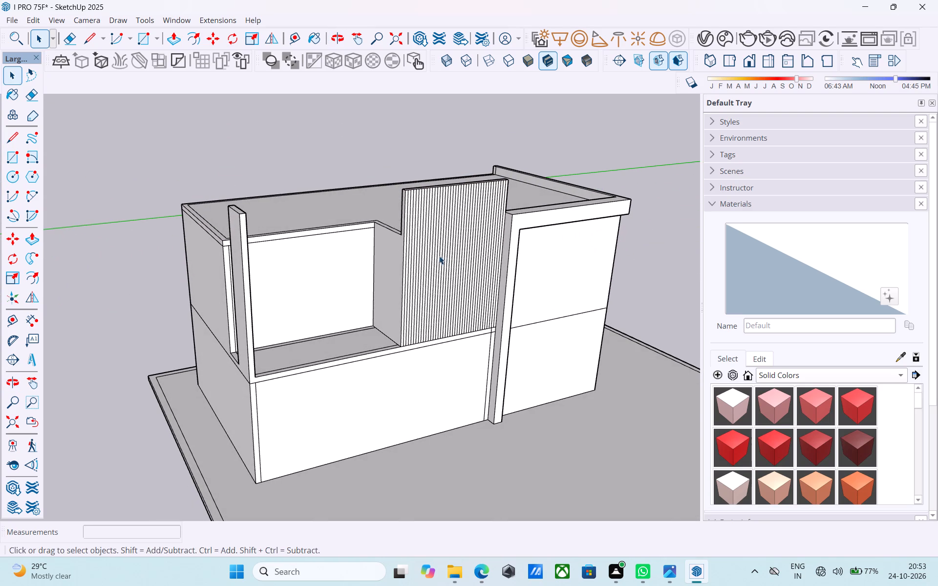
{"action": "scroll", "coordinate": [402, 236], "scroll_direction": "up", "scroll_amount": 10}
{"action": "middle_click_drag", "start_coordinate": [427, 164], "coordinate": [422, 194]}
{"action": "scroll", "coordinate": [434, 167], "scroll_direction": "down", "scroll_amount": 7}
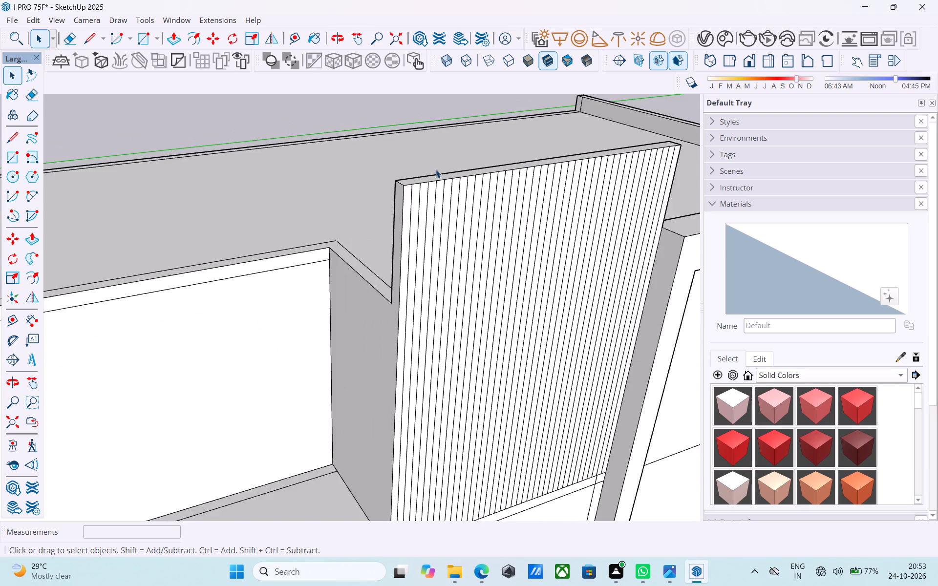
{"action": "scroll", "coordinate": [436, 169], "scroll_direction": "down", "scroll_amount": 4}
{"action": "middle_click_drag", "start_coordinate": [436, 170], "coordinate": [408, 183]}
{"action": "middle_click_drag", "start_coordinate": [416, 196], "coordinate": [441, 143], "text": "shift"}
{"action": "middle_click_drag", "start_coordinate": [471, 229], "coordinate": [495, 188], "text": "shift"}
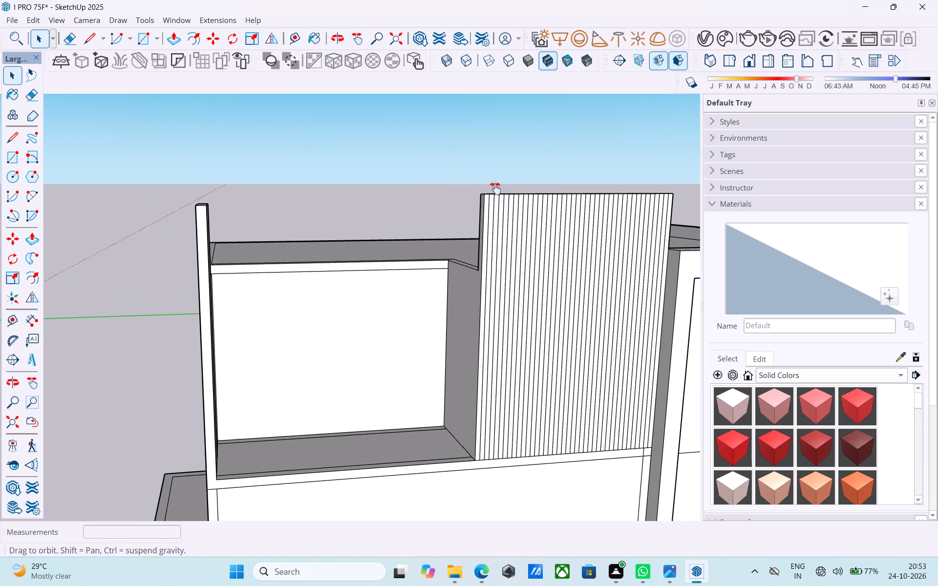
{"action": "middle_click_drag", "start_coordinate": [495, 188], "coordinate": [472, 176], "text": "shift"}
{"action": "middle_click_drag", "start_coordinate": [448, 238], "coordinate": [432, 225], "text": "shift"}
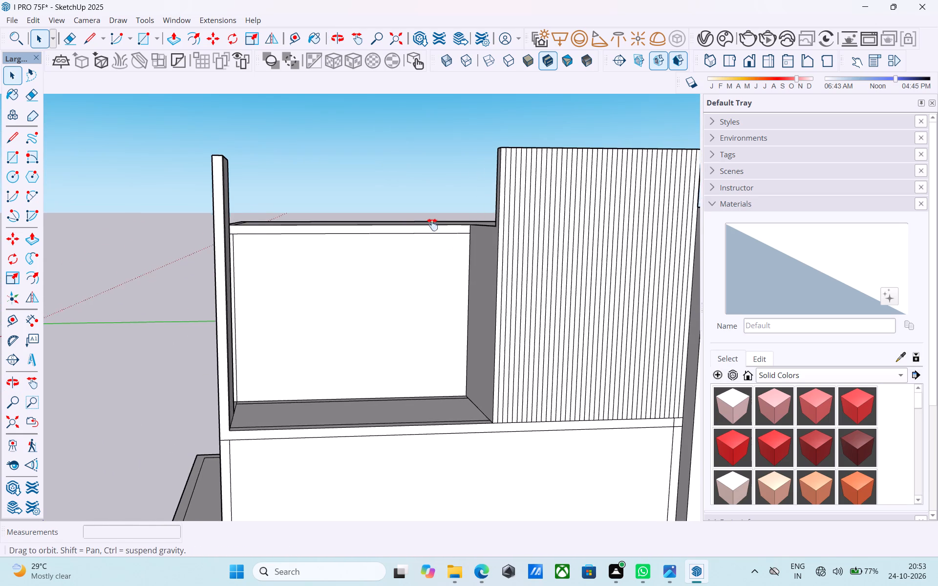
{"action": "middle_click_drag", "start_coordinate": [432, 225], "coordinate": [463, 348], "text": "shift"}
{"action": "middle_click_drag", "start_coordinate": [496, 293], "coordinate": [469, 329]}
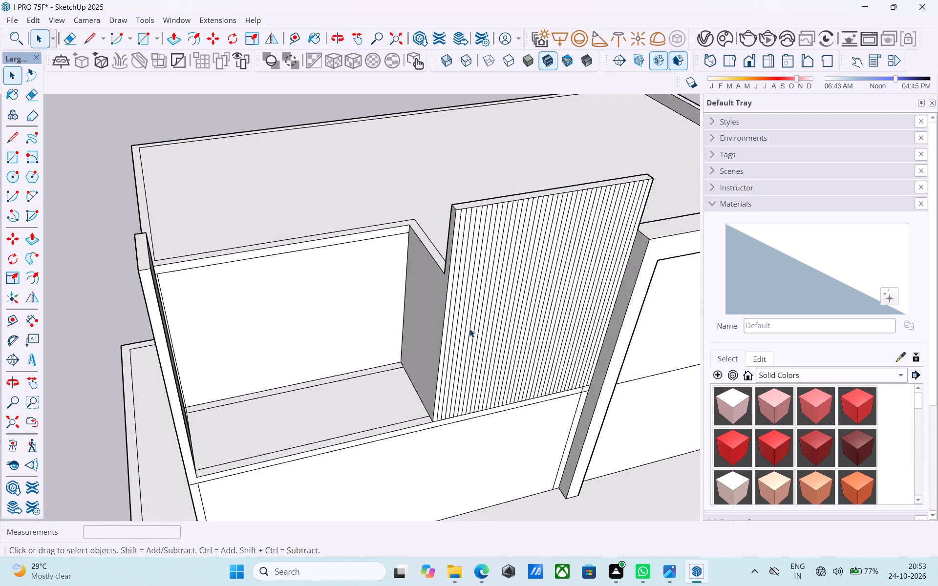
Push/Pull the first strip beside the terrace notch outward 3".
{"action": "middle_click_drag", "start_coordinate": [469, 329], "coordinate": [462, 347]}
{"action": "scroll", "coordinate": [450, 256], "scroll_direction": "up", "scroll_amount": 5}
{"action": "left_click", "coordinate": [439, 227]}
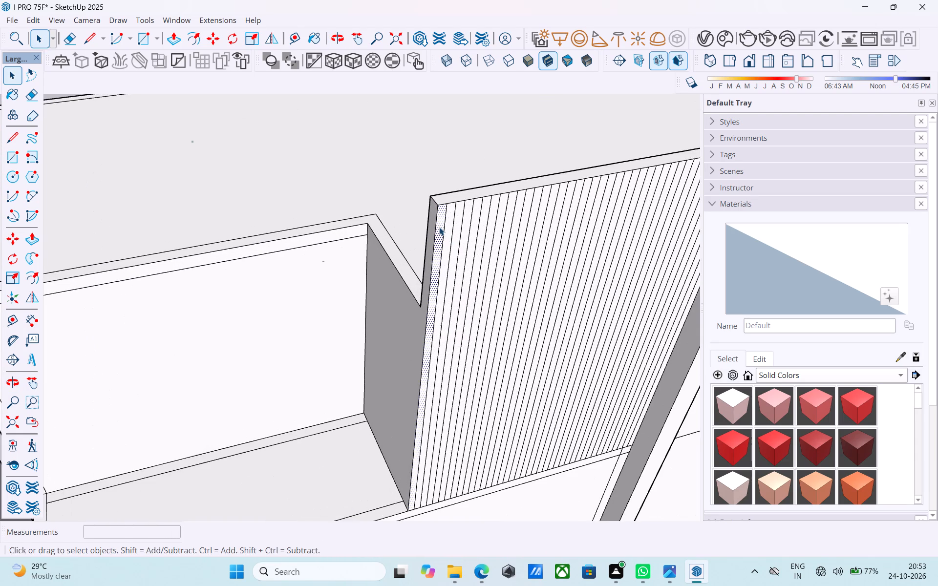
{"action": "key", "text": "p"}
{"action": "left_click", "coordinate": [439, 227]}
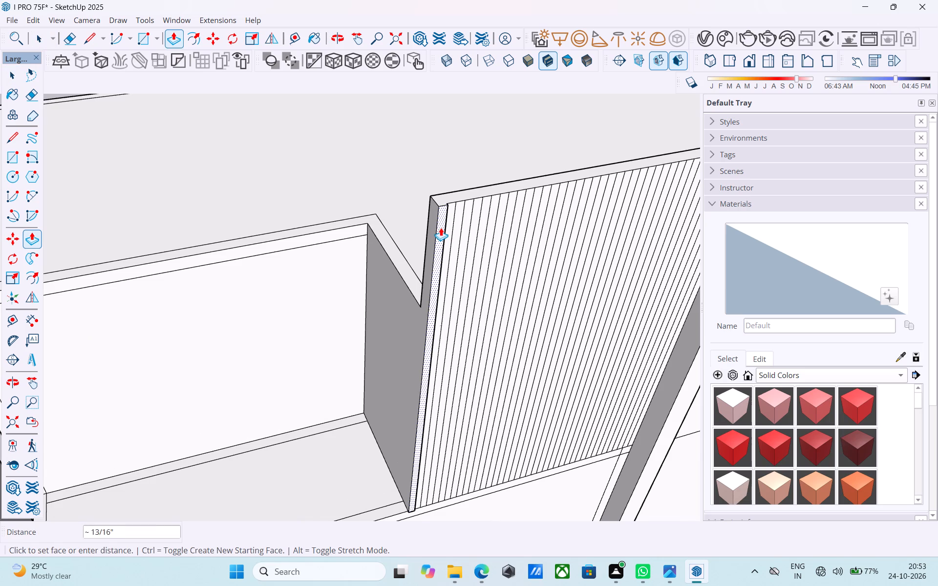
{"action": "key", "text": "3"}
{"action": "key", "text": "shift+quotedbl"}
{"action": "key", "text": "Return"}
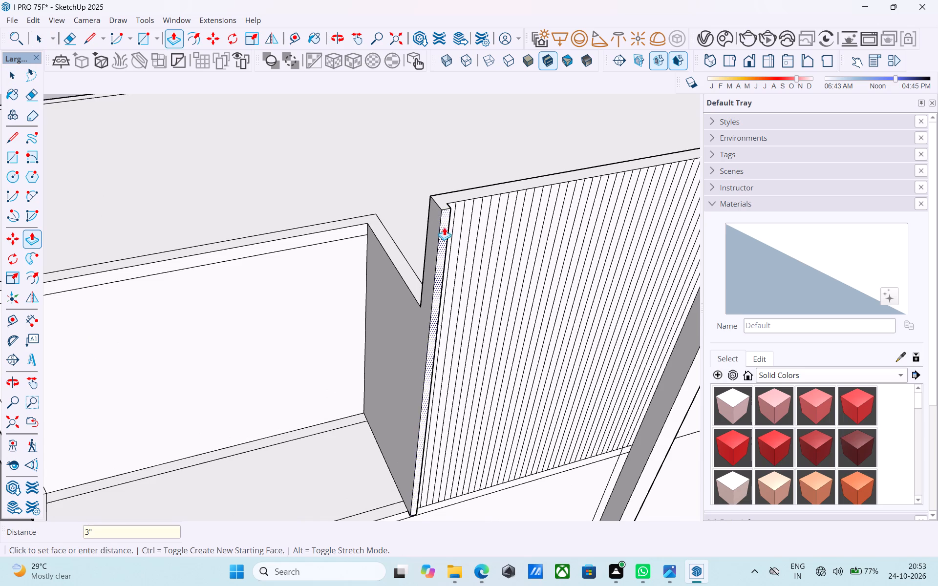
Repeat the 3" outward Push/Pull on the next five alternate strips, leaving one flat strip between each pair.
{"action": "scroll", "coordinate": [466, 214], "scroll_direction": "up", "scroll_amount": 8}
{"action": "double_click", "coordinate": [455, 206]}
{"action": "middle_click_drag", "start_coordinate": [482, 202], "coordinate": [412, 237]}
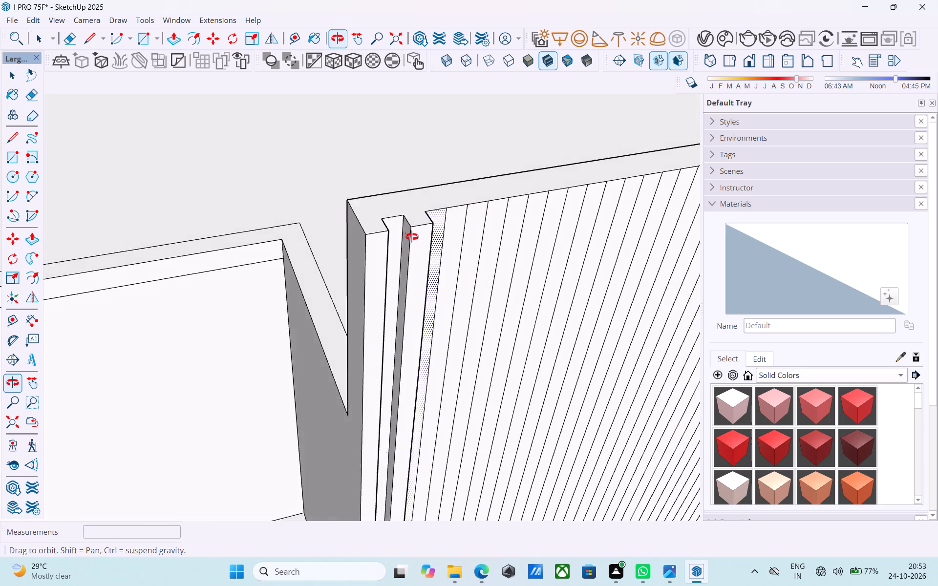
{"action": "middle_click_drag", "start_coordinate": [412, 237], "coordinate": [379, 250]}
{"action": "middle_click_drag", "start_coordinate": [439, 256], "coordinate": [389, 256], "text": "shift"}
{"action": "double_click", "coordinate": [414, 241]}
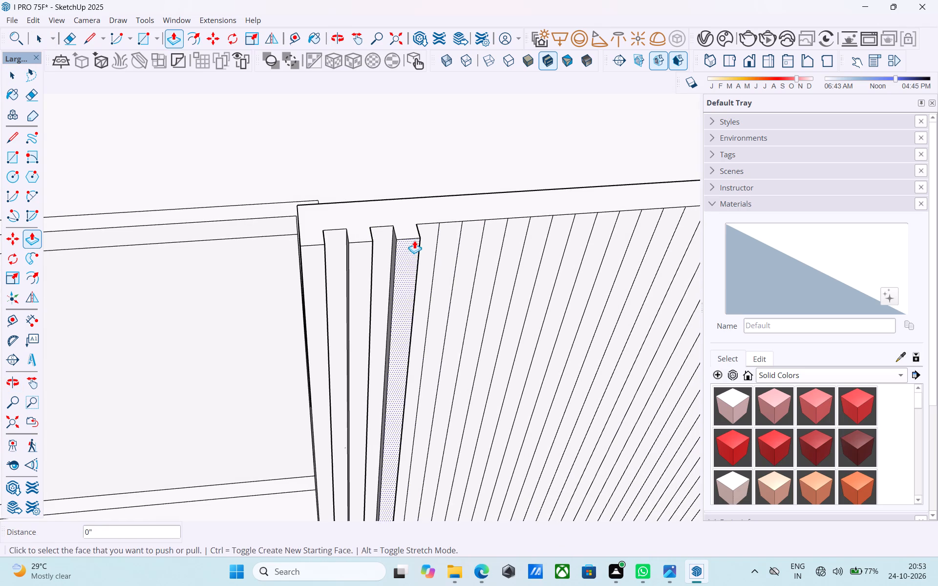
{"action": "double_click", "coordinate": [443, 242]}
{"action": "middle_click_drag", "start_coordinate": [501, 241], "coordinate": [340, 268], "text": "shift"}
{"action": "scroll", "coordinate": [364, 277], "scroll_direction": "up", "scroll_amount": 1}
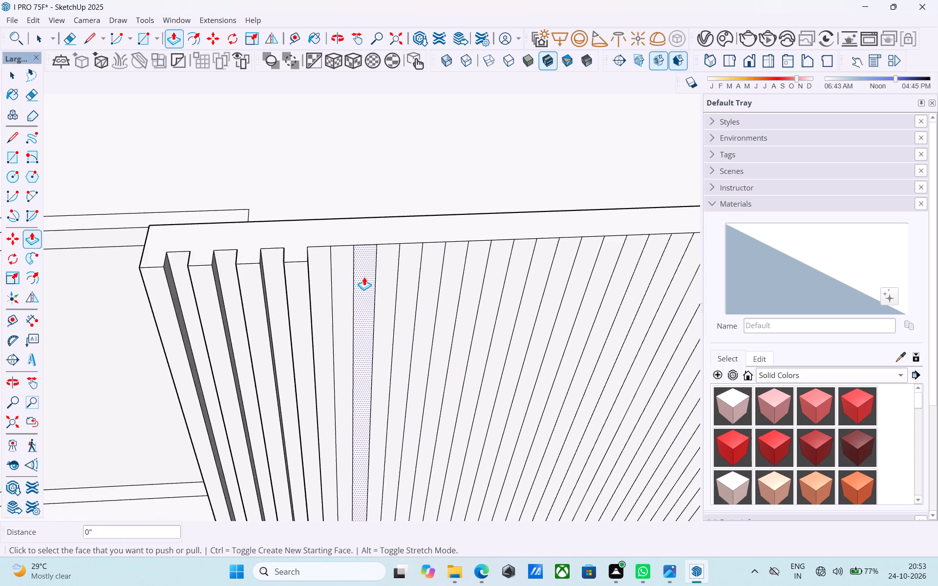
{"action": "scroll", "coordinate": [364, 277], "scroll_direction": "up", "scroll_amount": 2}
{"action": "double_click", "coordinate": [341, 268]}
{"action": "double_click", "coordinate": [393, 255]}
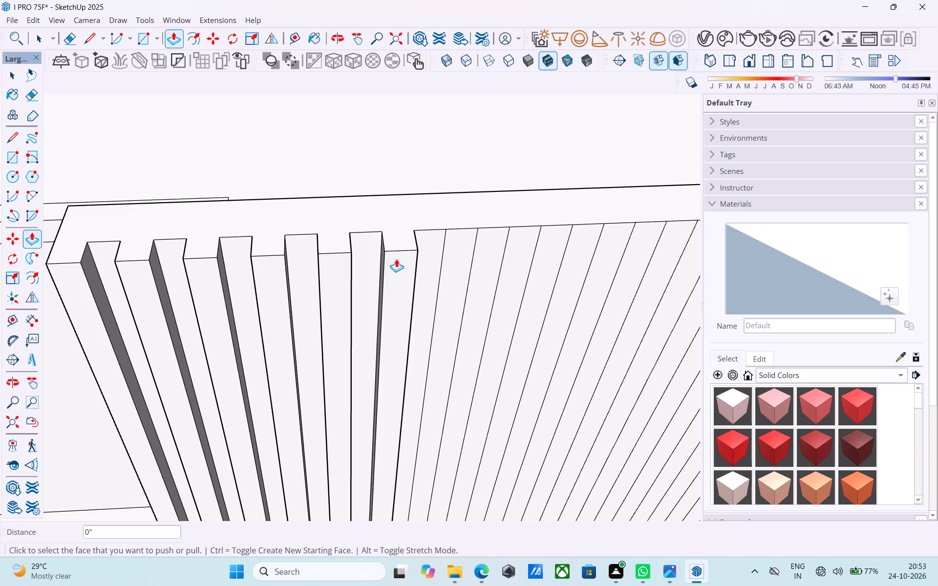
Repeat the 3" outward Push/Pull on the following six alternate strips toward the middle of the raised wall.
{"action": "middle_click_drag", "start_coordinate": [460, 272], "coordinate": [355, 267]}
{"action": "double_click", "coordinate": [361, 270]}
{"action": "double_click", "coordinate": [409, 260]}
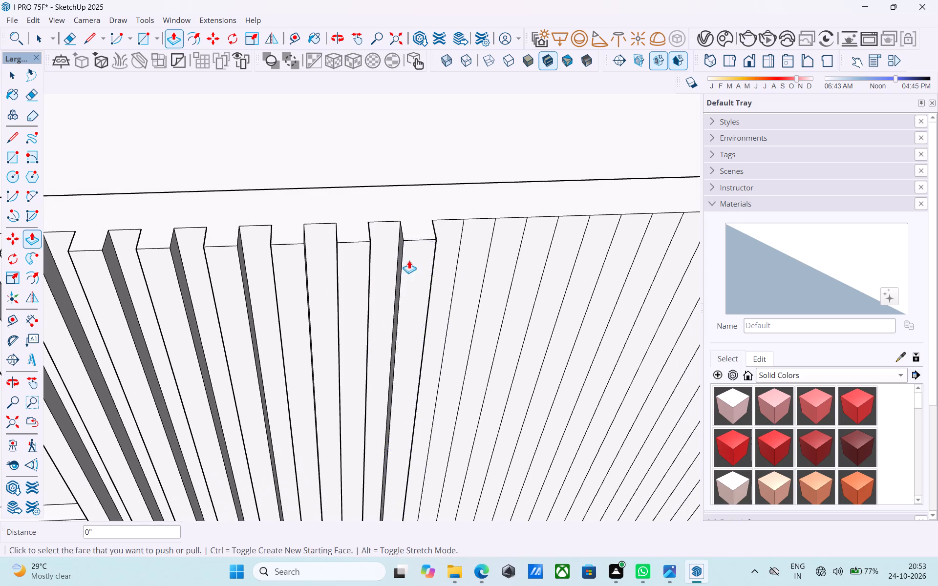
{"action": "middle_click_drag", "start_coordinate": [477, 266], "coordinate": [333, 264], "text": "shift"}
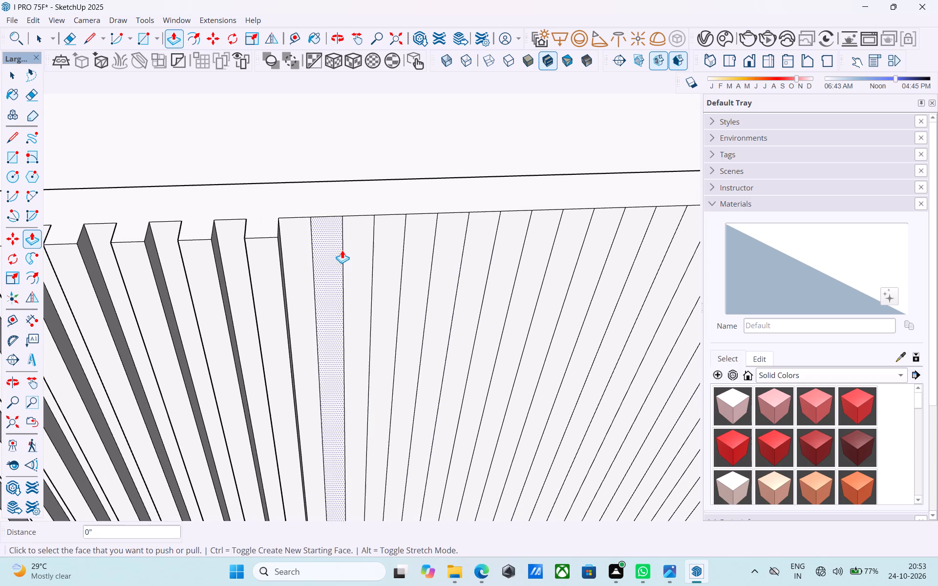
{"action": "double_click", "coordinate": [341, 249]}
{"action": "double_click", "coordinate": [388, 241]}
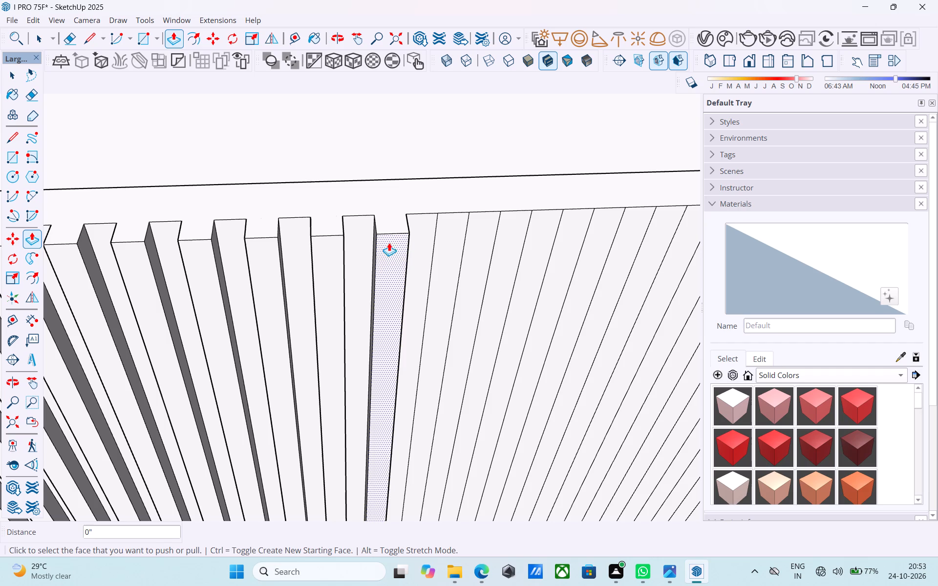
{"action": "middle_click_drag", "start_coordinate": [399, 267], "coordinate": [373, 170]}
{"action": "middle_click_drag", "start_coordinate": [461, 286], "coordinate": [309, 328]}
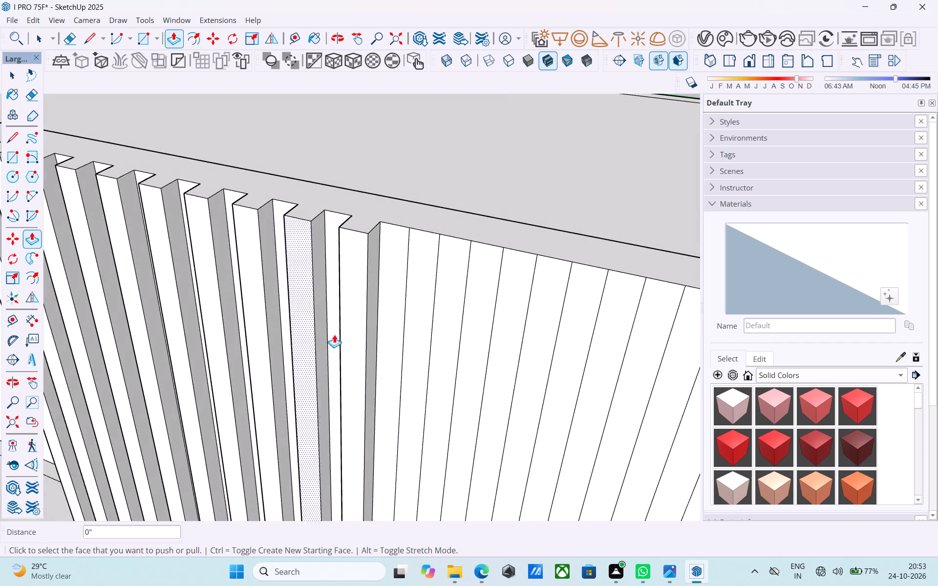
{"action": "double_click", "coordinate": [424, 269]}
{"action": "double_click", "coordinate": [492, 291]}
Extrude four more alternate strips outward by the same 3", continuing past the middle of the raised wall.
{"action": "scroll", "coordinate": [492, 291], "scroll_direction": "down", "scroll_amount": 5}
{"action": "middle_click_drag", "start_coordinate": [493, 293], "coordinate": [396, 251]}
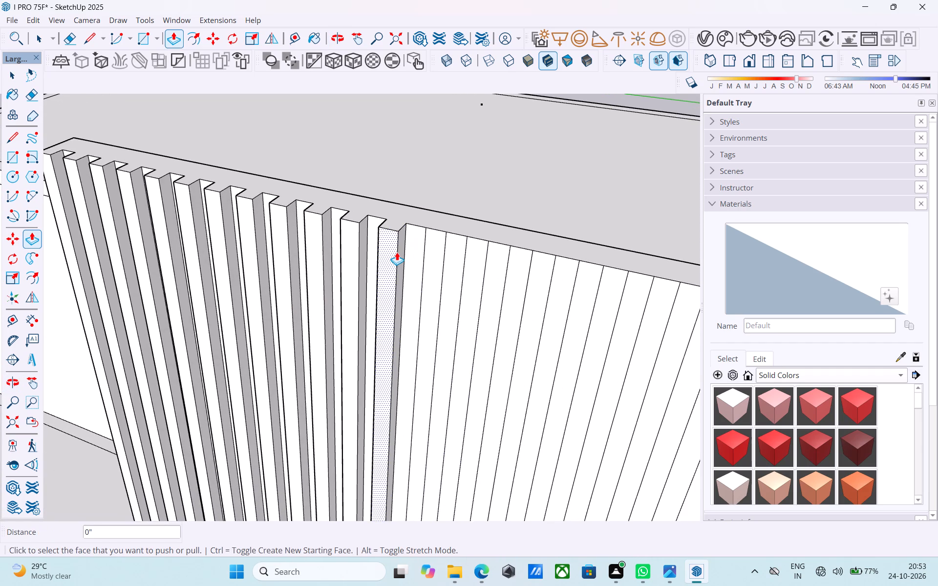
{"action": "double_click", "coordinate": [438, 248]}
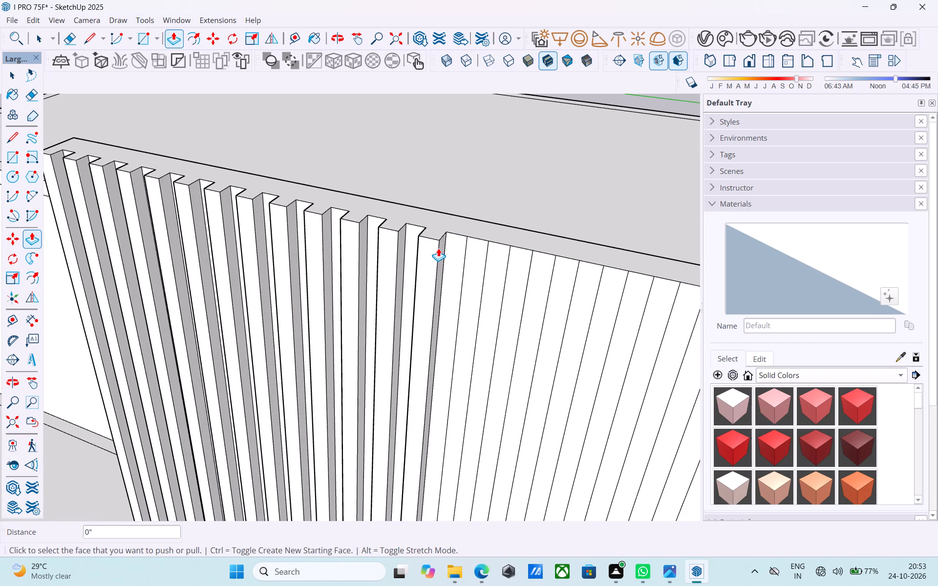
{"action": "double_click", "coordinate": [470, 262]}
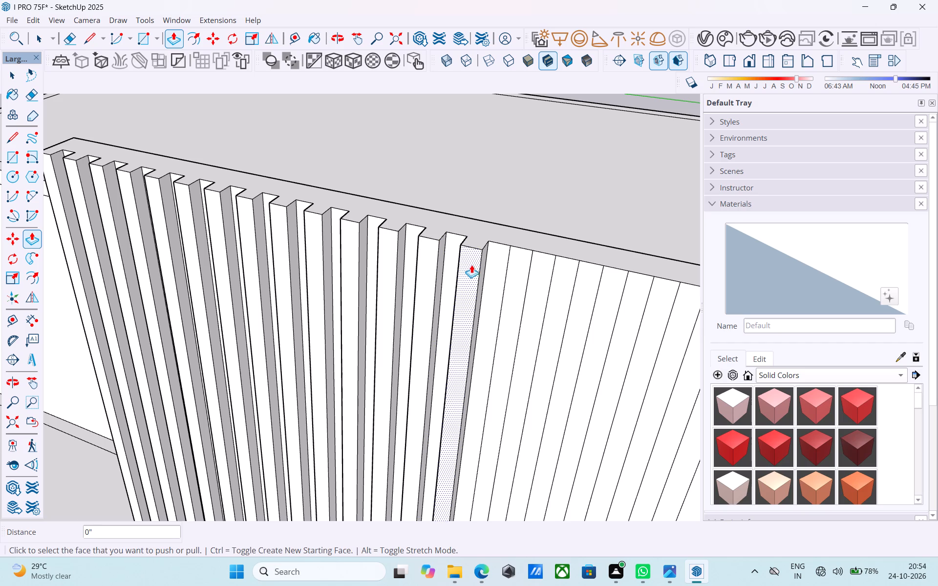
{"action": "double_click", "coordinate": [511, 277]}
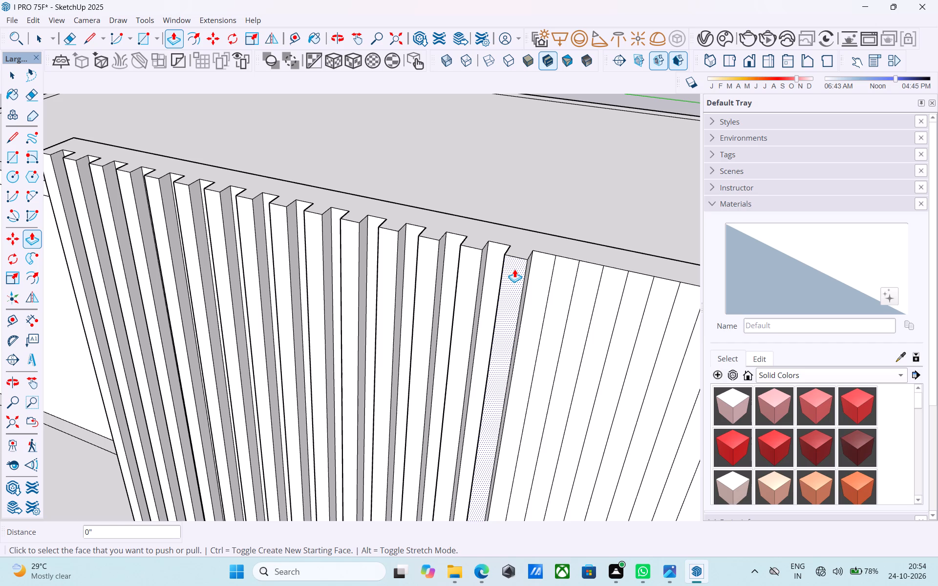
{"action": "scroll", "coordinate": [485, 284], "scroll_direction": "down", "scroll_amount": 5}
{"action": "scroll", "coordinate": [529, 289], "scroll_direction": "up", "scroll_amount": 4}
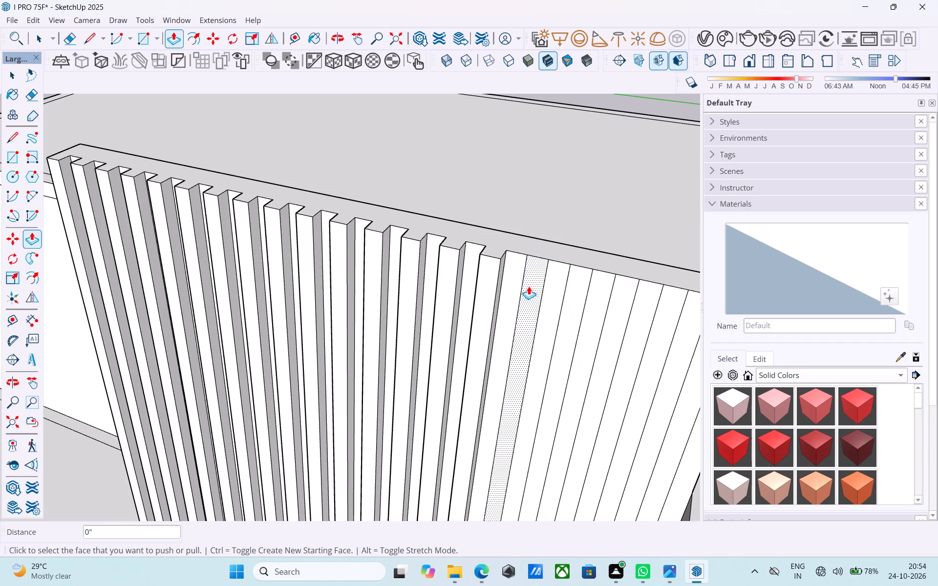
{"action": "double_click", "coordinate": [529, 286]}
Extrude the last four alternate strips outward by the same 3", completing the fluting up to the raised wall's far edge.
{"action": "scroll", "coordinate": [414, 291], "scroll_direction": "down", "scroll_amount": 5}
{"action": "scroll", "coordinate": [537, 291], "scroll_direction": "up", "scroll_amount": 2}
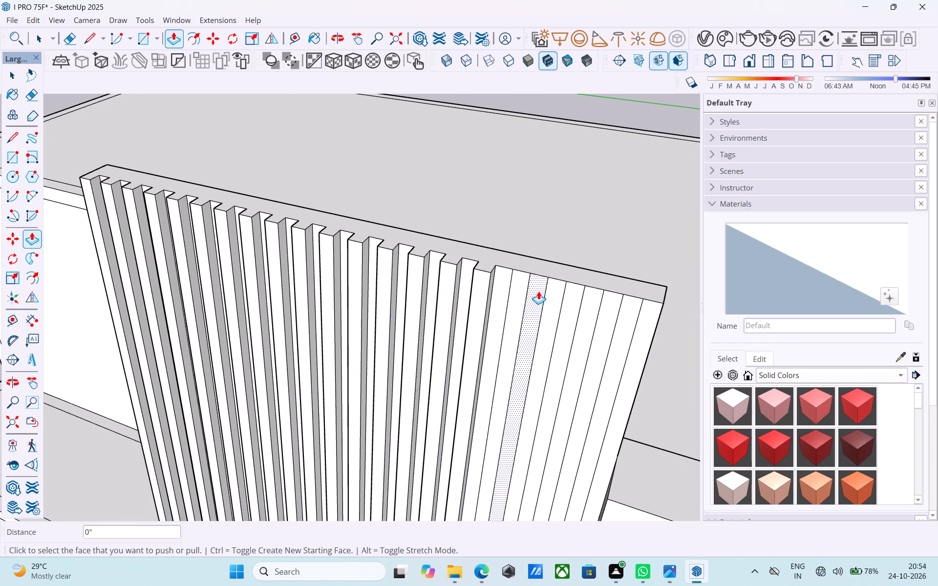
{"action": "scroll", "coordinate": [489, 287], "scroll_direction": "down", "scroll_amount": 2}
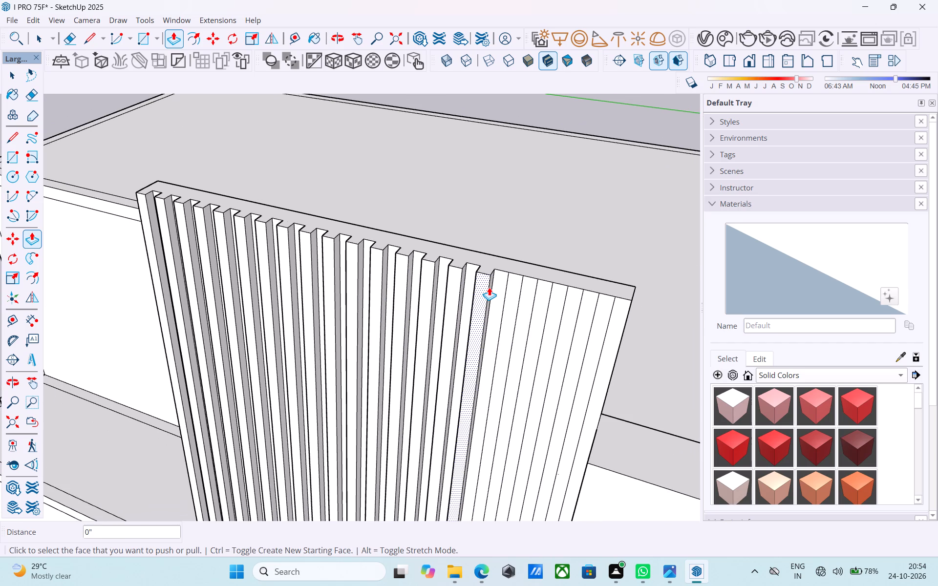
{"action": "middle_click", "coordinate": [570, 276]}
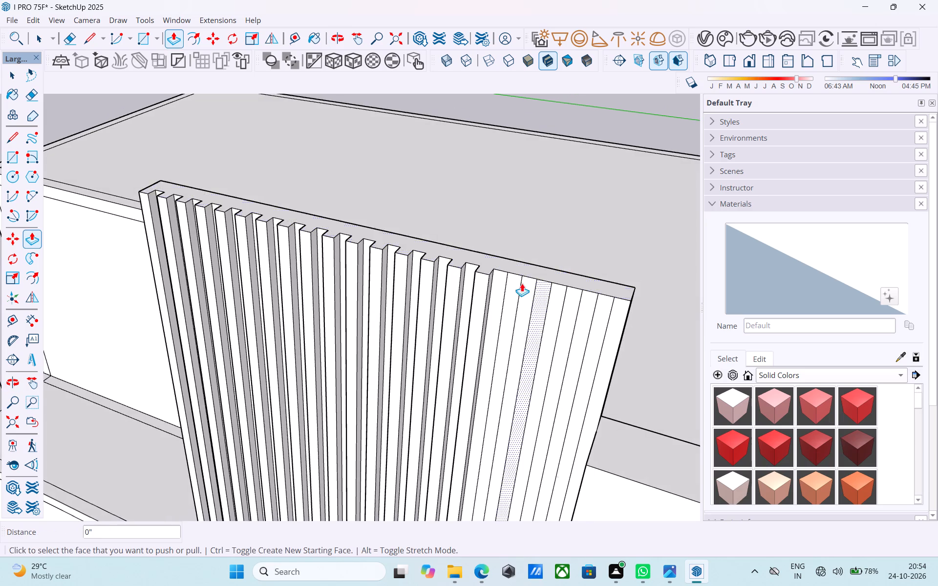
{"action": "scroll", "coordinate": [512, 291], "scroll_direction": "up", "scroll_amount": 4}
{"action": "double_click", "coordinate": [512, 291]}
{"action": "double_click", "coordinate": [554, 296]}
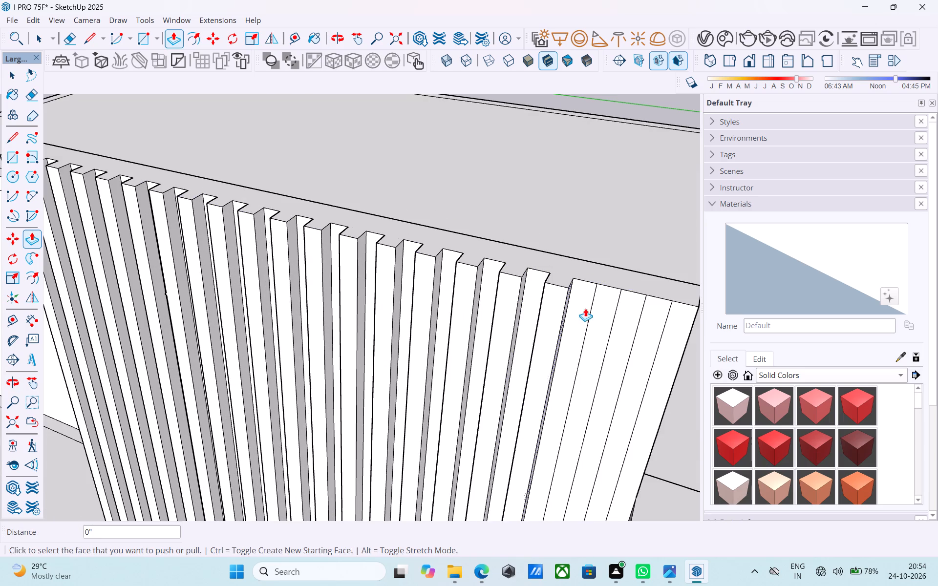
{"action": "double_click", "coordinate": [604, 308]}
{"action": "left_click", "coordinate": [654, 330]}
{"action": "left_click", "coordinate": [654, 330]}
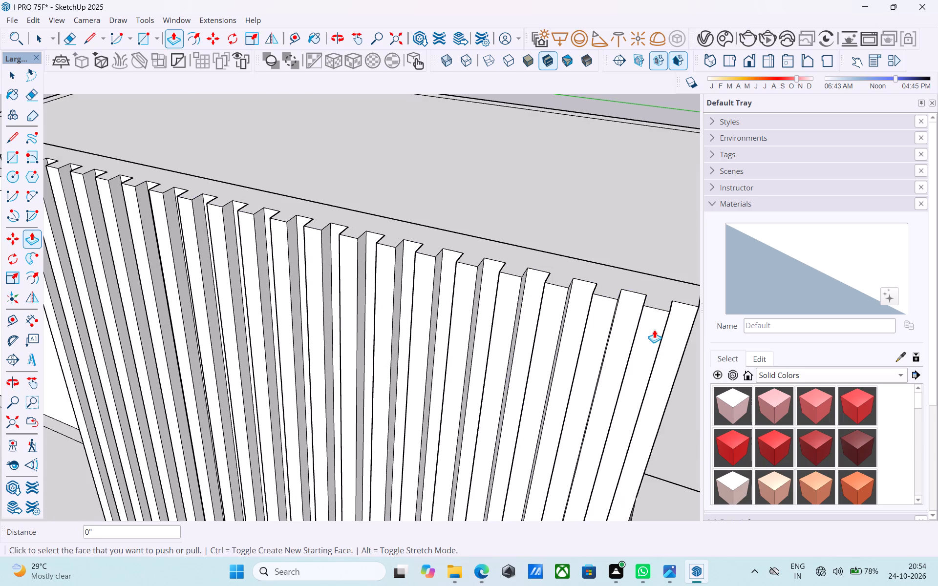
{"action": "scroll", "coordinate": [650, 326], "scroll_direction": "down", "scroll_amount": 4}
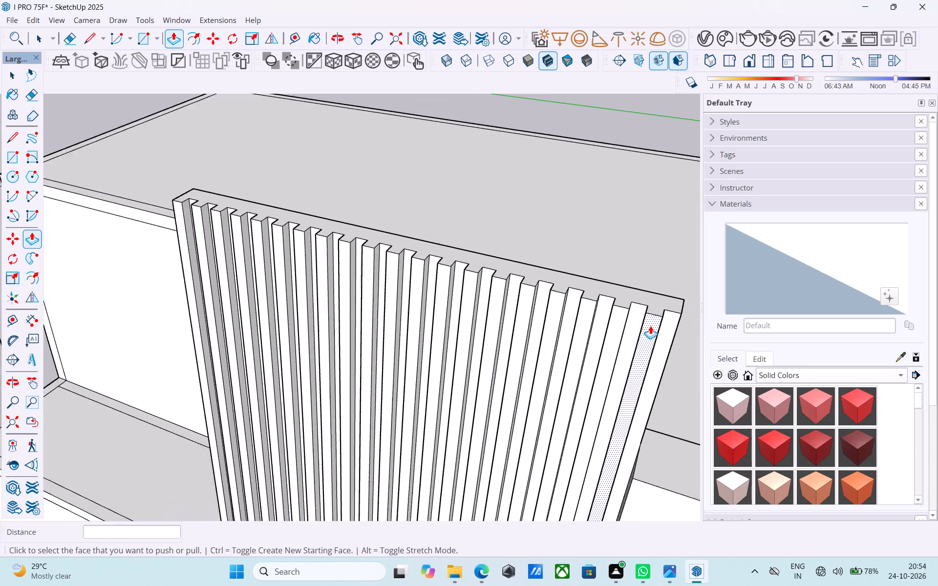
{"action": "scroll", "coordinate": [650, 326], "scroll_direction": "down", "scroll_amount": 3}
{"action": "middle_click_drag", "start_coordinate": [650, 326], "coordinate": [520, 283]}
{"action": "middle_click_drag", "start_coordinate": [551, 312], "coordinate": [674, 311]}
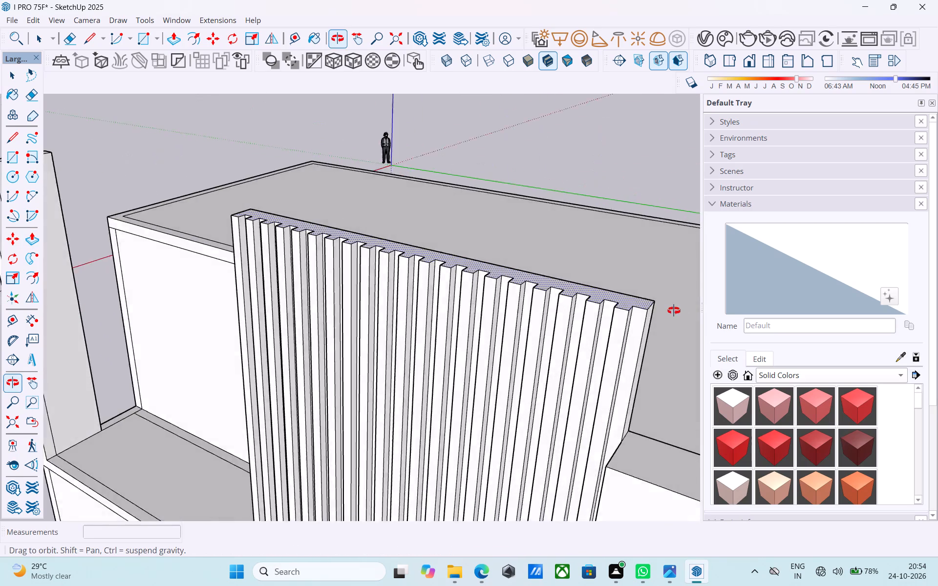
Save the building model.
{"action": "middle_click_drag", "start_coordinate": [674, 311], "coordinate": [725, 308]}
{"action": "scroll", "coordinate": [674, 298], "scroll_direction": "down", "scroll_amount": 4}
{"action": "middle_click_drag", "start_coordinate": [616, 297], "coordinate": [673, 279]}
{"action": "middle_click_drag", "start_coordinate": [644, 282], "coordinate": [627, 249]}
{"action": "scroll", "coordinate": [626, 248], "scroll_direction": "down", "scroll_amount": 5}
{"action": "key", "text": "space"}
{"action": "key", "text": "ctrl+s"}
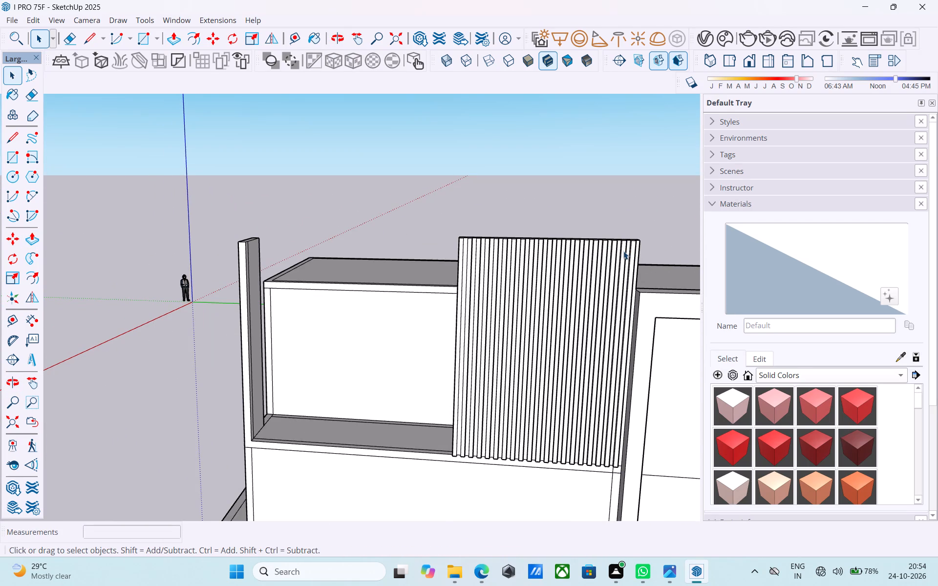
Paint the first three recessed strips at the terrace end of the raised wall with the solid colour C07_Caramel_Shine.
{"action": "scroll", "coordinate": [622, 251], "scroll_direction": "down", "scroll_amount": 4}
{"action": "middle_click_drag", "start_coordinate": [622, 251], "coordinate": [616, 308], "text": "shift"}
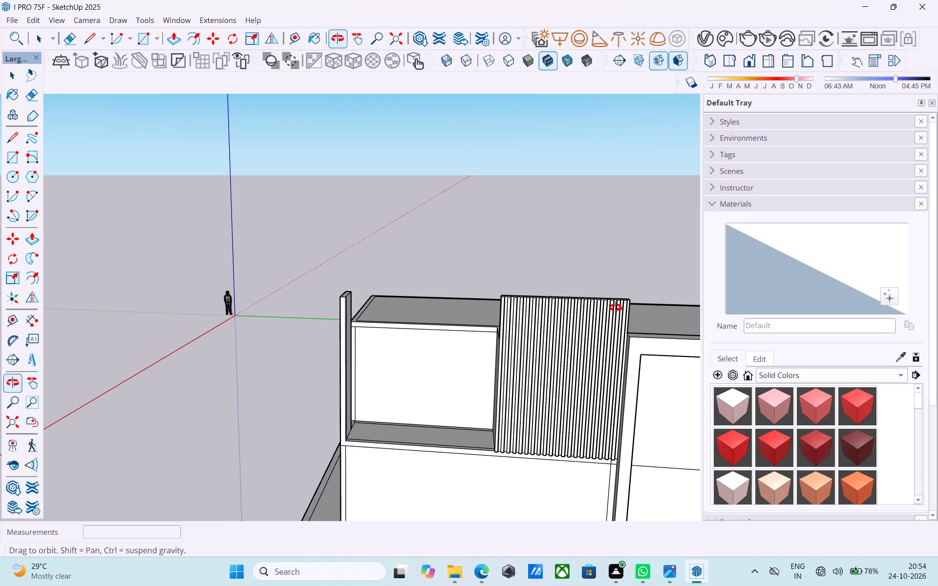
{"action": "middle_click_drag", "start_coordinate": [616, 308], "coordinate": [616, 307], "text": "shift"}
{"action": "scroll", "coordinate": [754, 372], "scroll_direction": "up", "scroll_amount": 1}
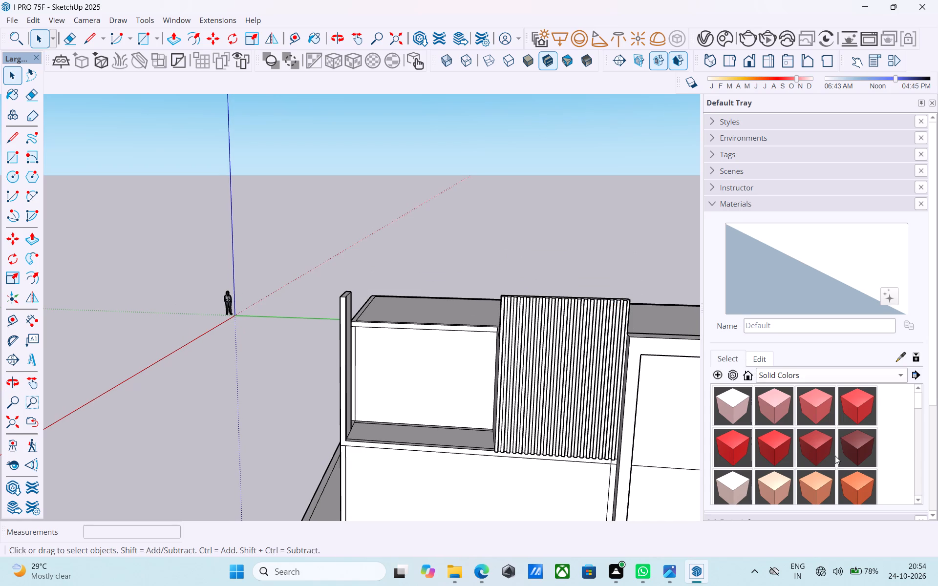
{"action": "scroll", "coordinate": [832, 438], "scroll_direction": "down", "scroll_amount": 2}
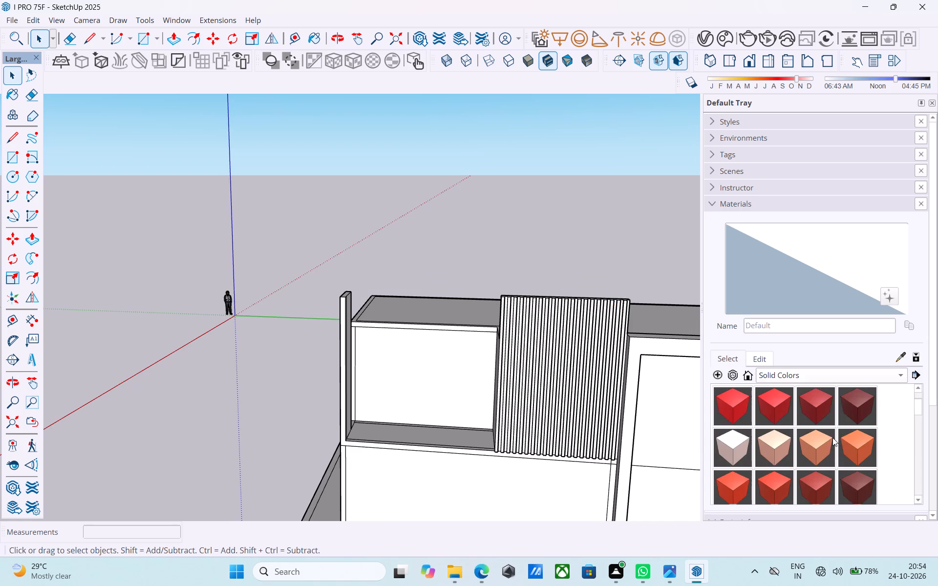
{"action": "scroll", "coordinate": [832, 438], "scroll_direction": "down", "scroll_amount": 2}
{"action": "left_click", "coordinate": [815, 480]}
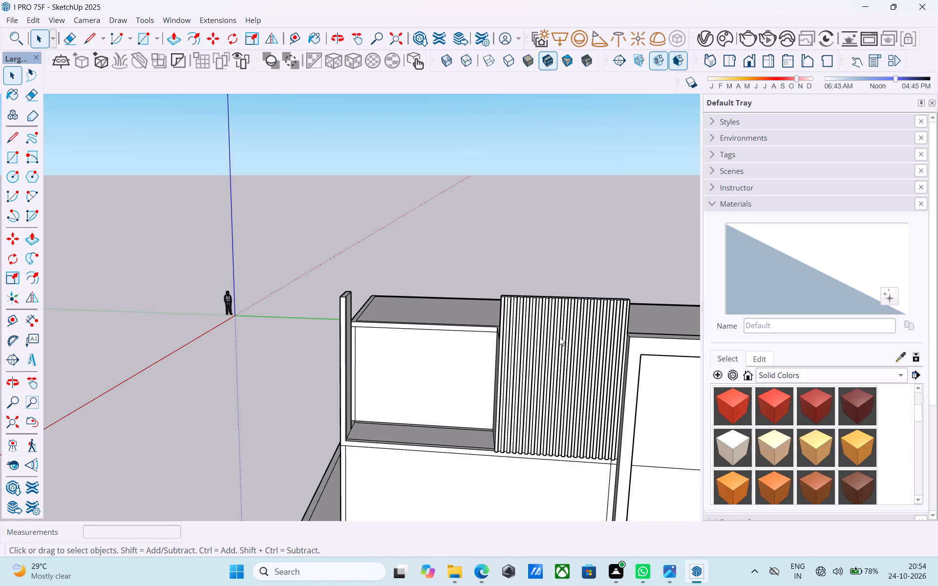
{"action": "middle_click_drag", "start_coordinate": [533, 316], "coordinate": [541, 396], "text": "shift"}
{"action": "scroll", "coordinate": [485, 305], "scroll_direction": "up", "scroll_amount": 16}
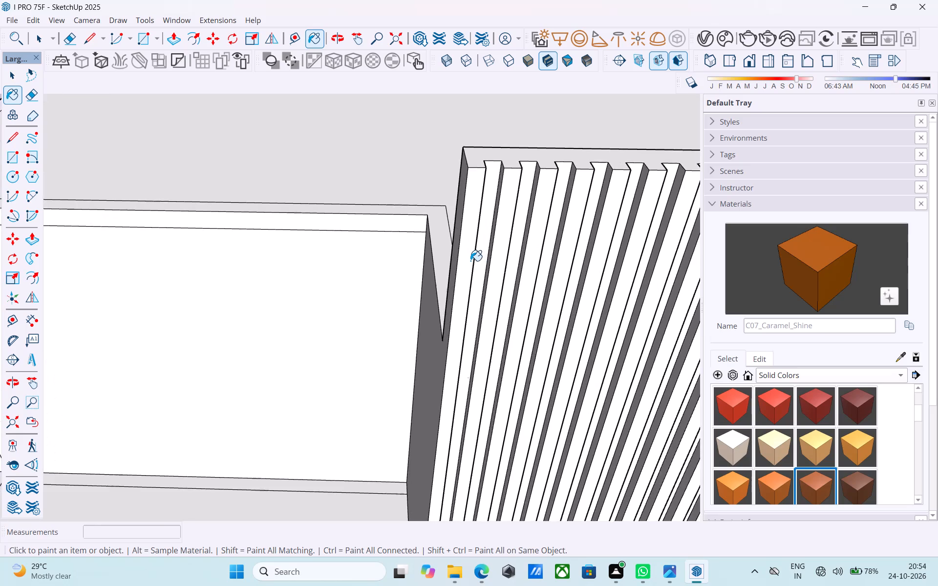
{"action": "middle_click_drag", "start_coordinate": [470, 261], "coordinate": [417, 314], "text": "shift"}
{"action": "scroll", "coordinate": [417, 307], "scroll_direction": "up", "scroll_amount": 4}
{"action": "left_click", "coordinate": [419, 288]}
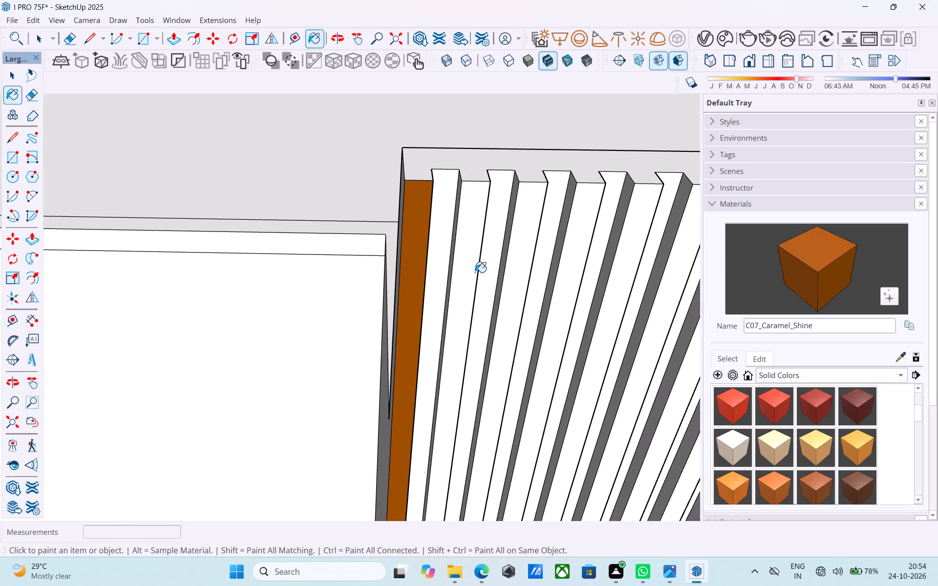
{"action": "left_click", "coordinate": [472, 271]}
{"action": "left_click", "coordinate": [514, 269]}
Paint the next six recessed strips of the fluted wall with C07_Caramel_Shine.
{"action": "middle_click_drag", "start_coordinate": [512, 270], "coordinate": [501, 262]}
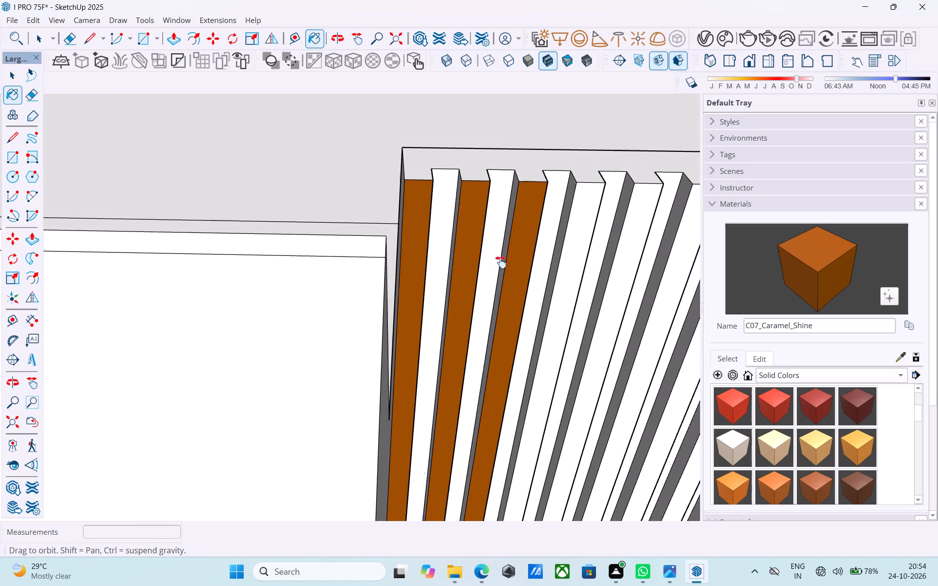
{"action": "middle_click_drag", "start_coordinate": [501, 262], "coordinate": [438, 278]}
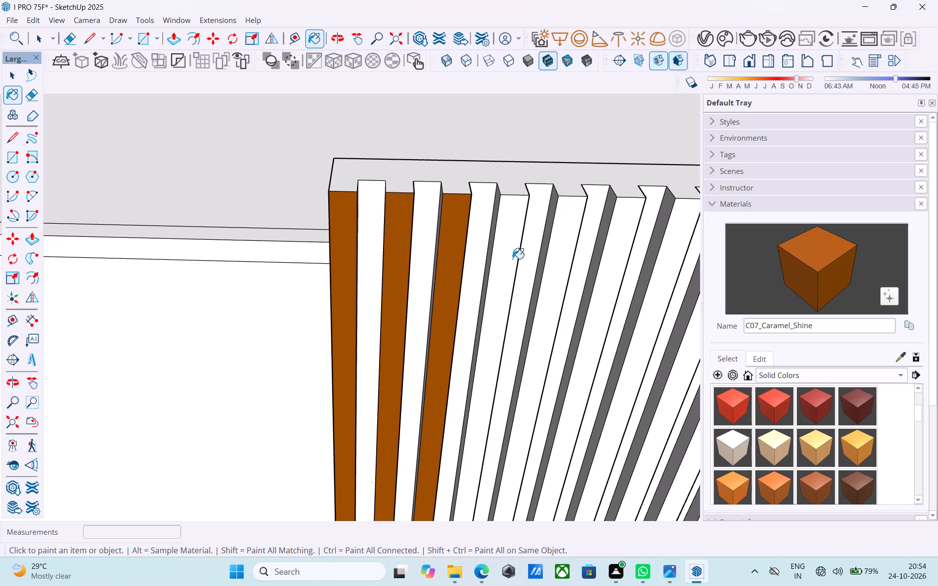
{"action": "middle_click_drag", "start_coordinate": [544, 262], "coordinate": [469, 270], "text": "shift"}
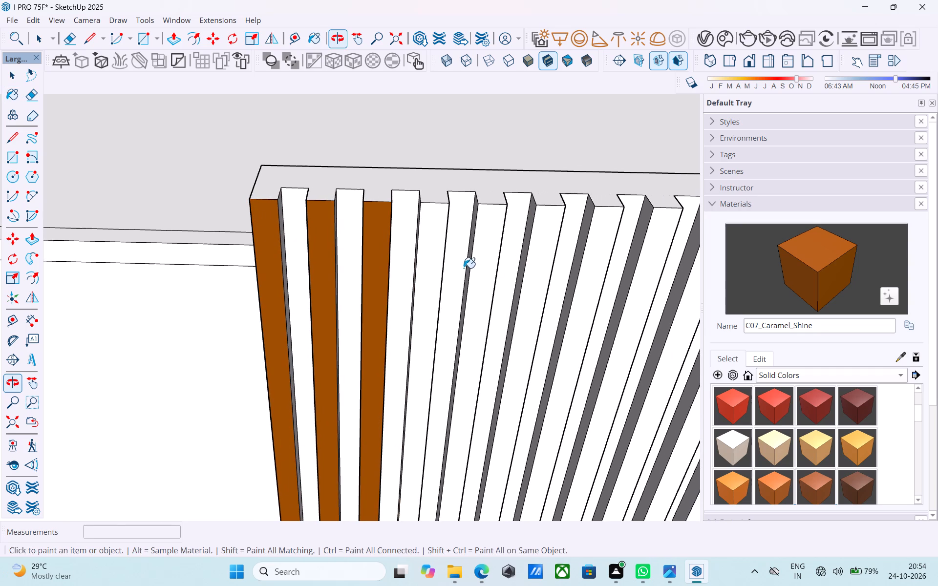
{"action": "left_click", "coordinate": [425, 257]}
{"action": "left_click", "coordinate": [483, 249]}
{"action": "middle_click_drag", "start_coordinate": [525, 247], "coordinate": [332, 249], "text": "shift"}
{"action": "left_click", "coordinate": [342, 245]}
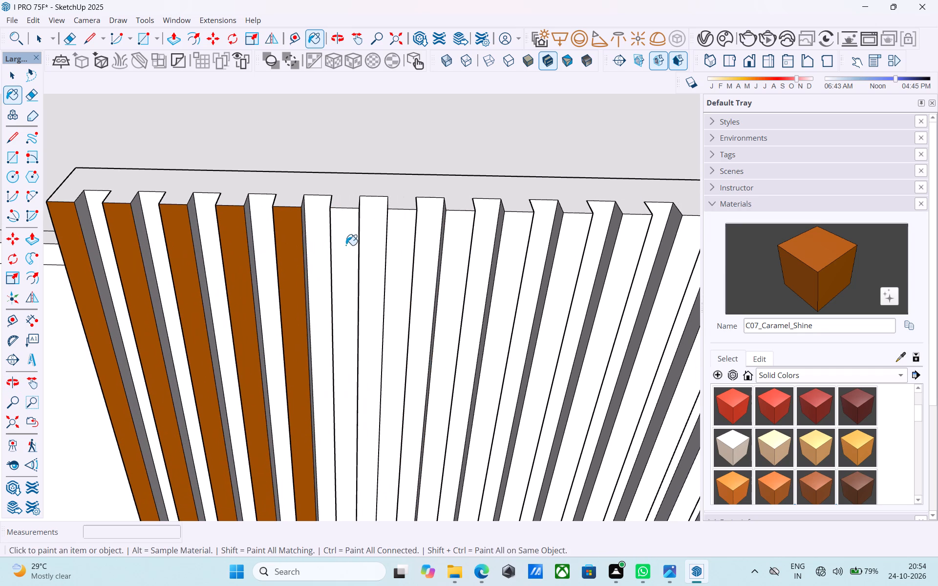
{"action": "left_click", "coordinate": [401, 245]}
{"action": "left_click", "coordinate": [460, 243]}
{"action": "left_click", "coordinate": [518, 244]}
Paint the following eight recessed strips with C07_Caramel_Shine, continuing toward the end-bay side of the raised wall.
{"action": "middle_click_drag", "start_coordinate": [552, 245], "coordinate": [329, 238], "text": "shift"}
{"action": "left_click", "coordinate": [341, 239]}
{"action": "left_click", "coordinate": [388, 238]}
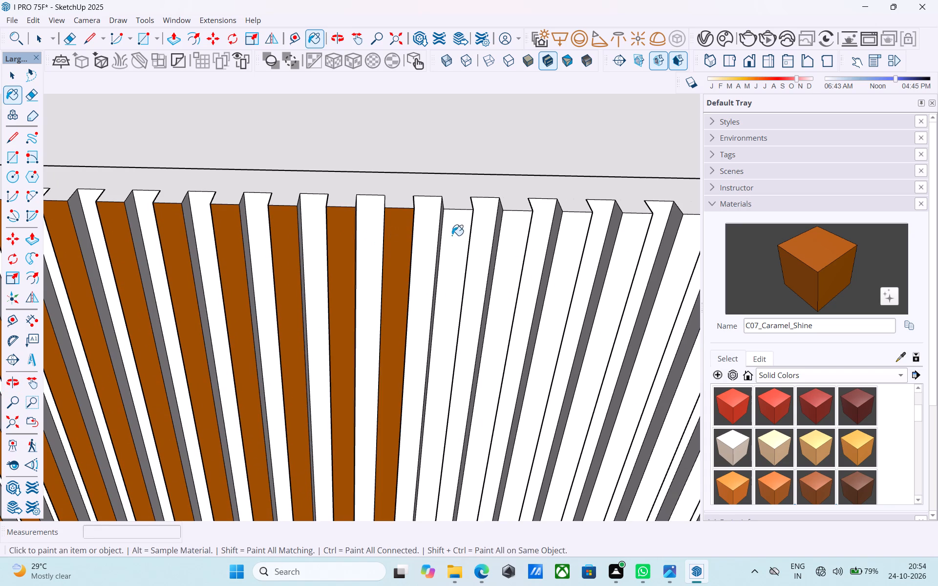
{"action": "left_click", "coordinate": [454, 235]}
{"action": "left_click", "coordinate": [504, 235]}
{"action": "middle_click_drag", "start_coordinate": [546, 233], "coordinate": [355, 213], "text": "shift"}
{"action": "left_click", "coordinate": [386, 221]}
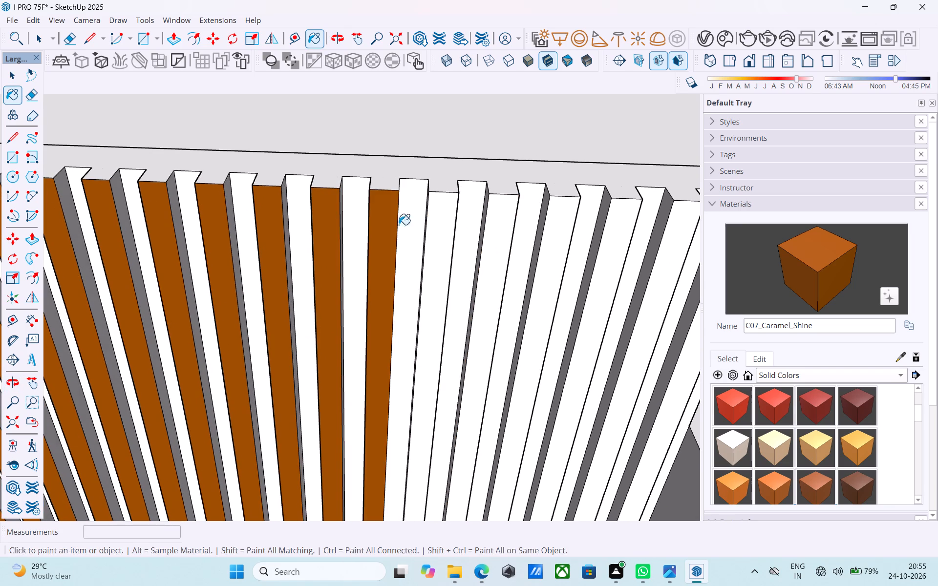
{"action": "left_click", "coordinate": [437, 222]}
{"action": "left_click", "coordinate": [512, 224]}
{"action": "left_click", "coordinate": [556, 226]}
Paint the last three recessed strips with C07_Caramel_Shine, up to the raised wall's end-bay edge.
{"action": "scroll", "coordinate": [557, 227], "scroll_direction": "down", "scroll_amount": 2}
{"action": "middle_click_drag", "start_coordinate": [555, 228], "coordinate": [405, 203], "text": "shift"}
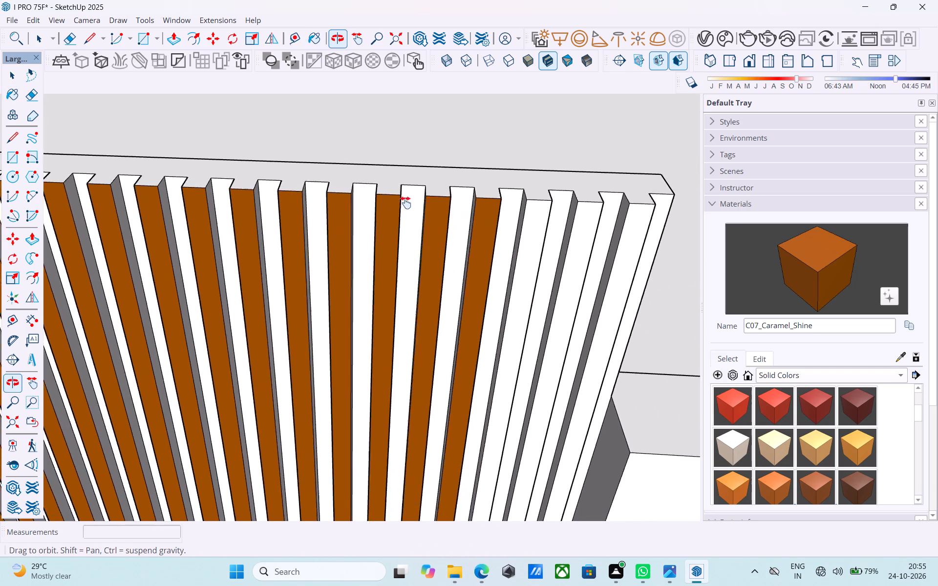
{"action": "middle_click_drag", "start_coordinate": [405, 203], "coordinate": [374, 194], "text": "shift"}
{"action": "left_click", "coordinate": [428, 209]}
{"action": "left_click", "coordinate": [461, 205]}
{"action": "left_click", "coordinate": [467, 206]}
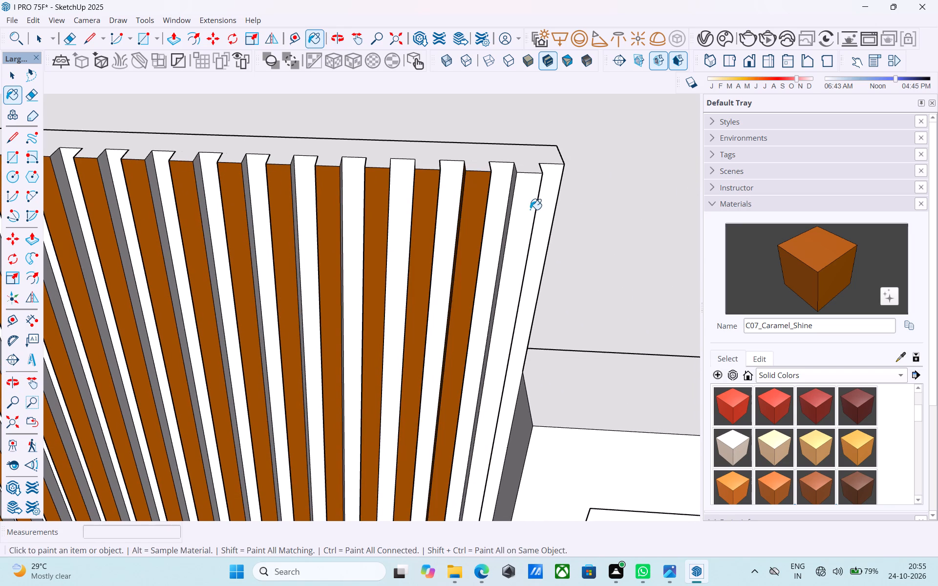
{"action": "left_click", "coordinate": [530, 209]}
Paint the raised wall's side face above the terrace with C07_Caramel_Shine.
{"action": "scroll", "coordinate": [528, 204], "scroll_direction": "down", "scroll_amount": 20}
{"action": "scroll", "coordinate": [528, 204], "scroll_direction": "down", "scroll_amount": 2}
{"action": "middle_click_drag", "start_coordinate": [521, 254], "coordinate": [528, 158]}
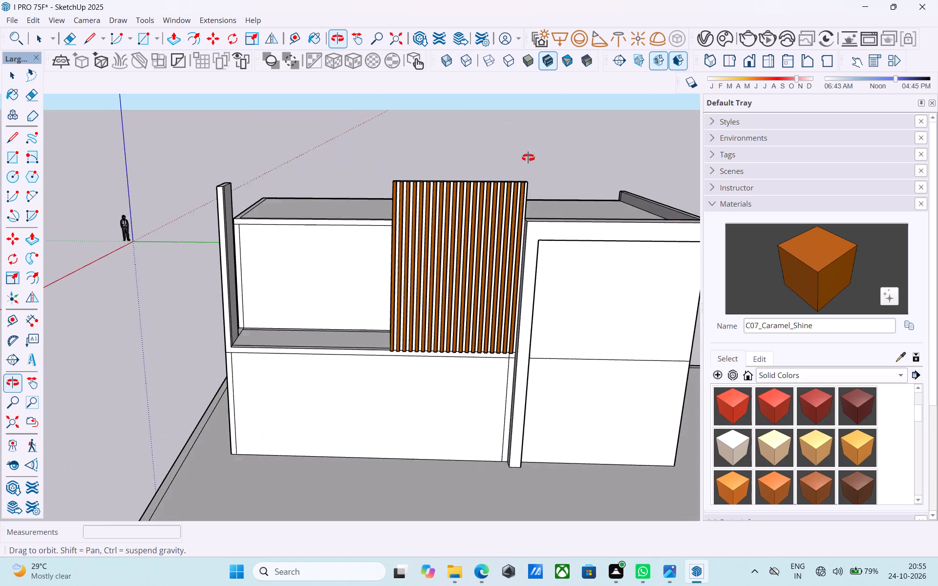
{"action": "middle_click_drag", "start_coordinate": [528, 158], "coordinate": [652, 186]}
{"action": "middle_click_drag", "start_coordinate": [524, 260], "coordinate": [580, 279], "text": "shift"}
{"action": "scroll", "coordinate": [537, 308], "scroll_direction": "up", "scroll_amount": 6}
{"action": "scroll", "coordinate": [529, 310], "scroll_direction": "down", "scroll_amount": 5}
{"action": "middle_click_drag", "start_coordinate": [510, 323], "coordinate": [574, 336], "text": "shift"}
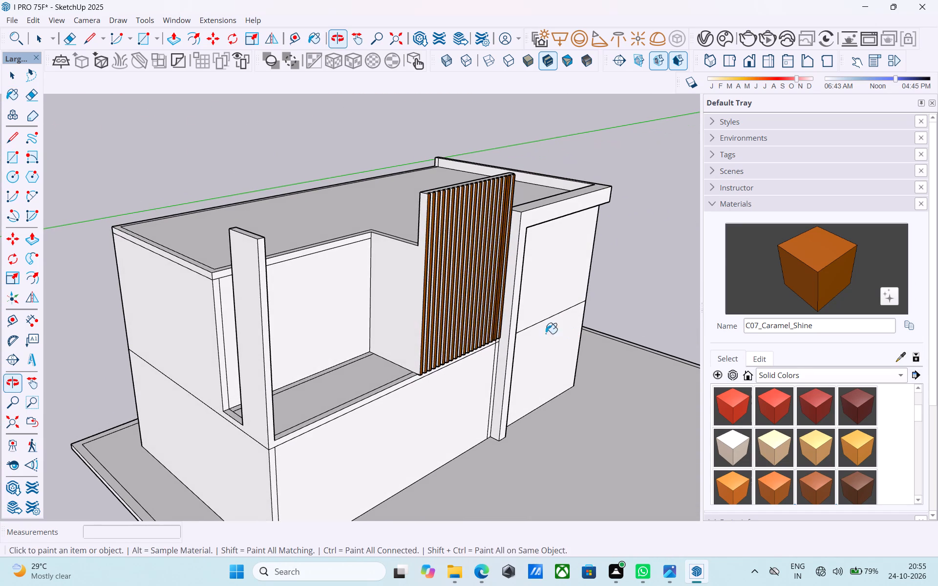
{"action": "left_click", "coordinate": [395, 274]}
Paint the front faces of the first six projecting strips, starting from the terrace end, with C07_Caramel_Shine.
{"action": "middle_click_drag", "start_coordinate": [427, 282], "coordinate": [347, 274], "text": "shift"}
{"action": "scroll", "coordinate": [342, 268], "scroll_direction": "down", "scroll_amount": 4}
{"action": "middle_click_drag", "start_coordinate": [396, 283], "coordinate": [306, 335]}
{"action": "scroll", "coordinate": [347, 300], "scroll_direction": "up", "scroll_amount": 18}
{"action": "left_click", "coordinate": [312, 264]}
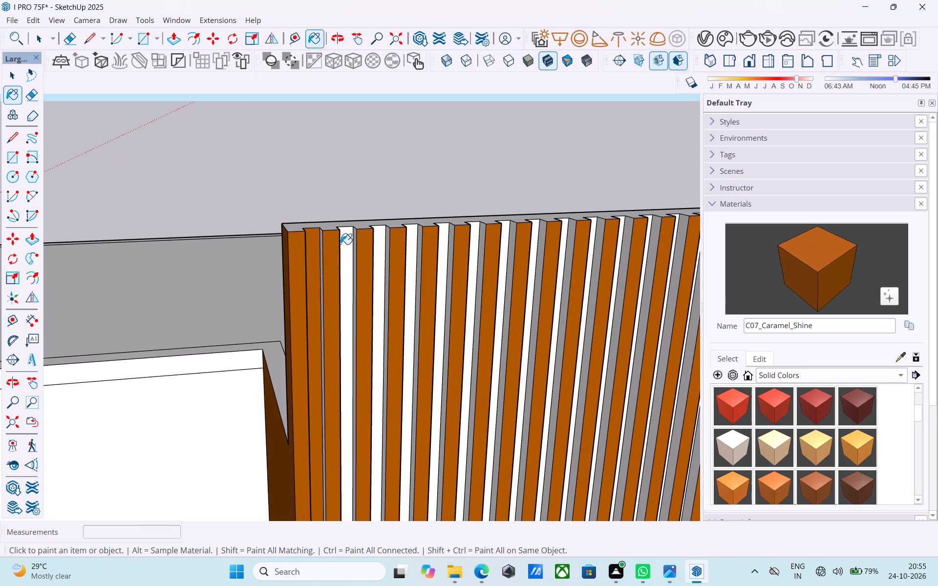
{"action": "left_click", "coordinate": [341, 244]}
{"action": "left_click", "coordinate": [376, 239]}
{"action": "middle_click_drag", "start_coordinate": [412, 243], "coordinate": [326, 271], "text": "shift"}
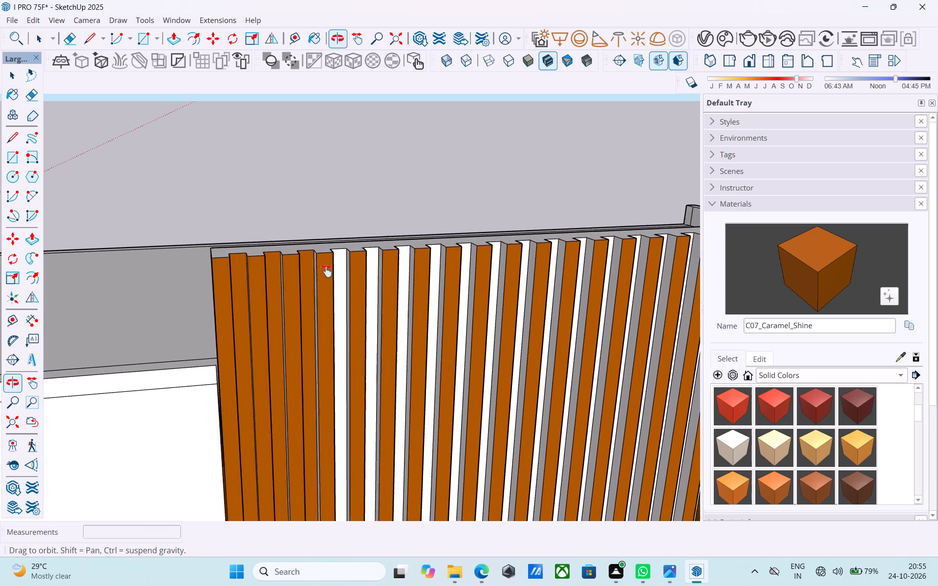
{"action": "middle_click_drag", "start_coordinate": [326, 271], "coordinate": [307, 281], "text": "shift"}
{"action": "left_click", "coordinate": [315, 285]}
{"action": "left_click", "coordinate": [347, 272]}
{"action": "left_click", "coordinate": [382, 277]}
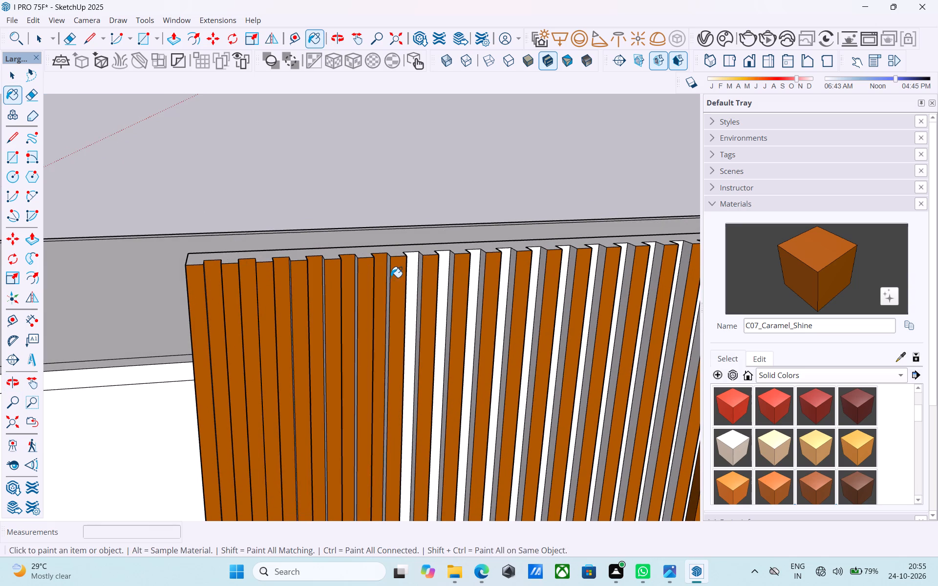
Paint the front faces of the next seven projecting strips with C07_Caramel_Shine.
{"action": "left_click", "coordinate": [413, 270]}
{"action": "middle_click", "coordinate": [444, 273]}
{"action": "left_click", "coordinate": [442, 269]}
{"action": "middle_click_drag", "start_coordinate": [469, 264], "coordinate": [412, 286], "text": "shift"}
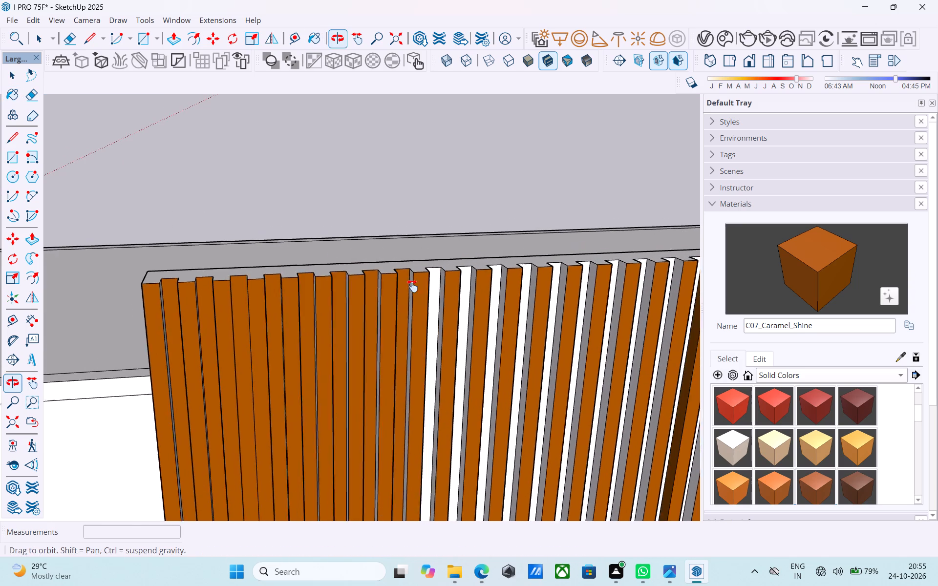
{"action": "middle_click_drag", "start_coordinate": [412, 286], "coordinate": [375, 297], "text": "shift"}
{"action": "scroll", "coordinate": [387, 307], "scroll_direction": "up", "scroll_amount": 3}
{"action": "left_click", "coordinate": [384, 304]}
{"action": "left_click", "coordinate": [422, 297]}
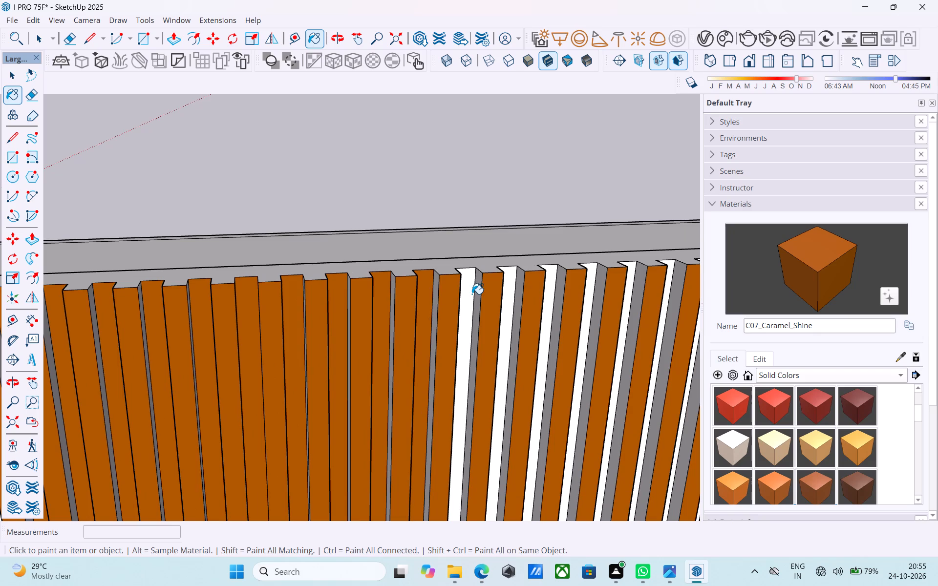
{"action": "left_click", "coordinate": [472, 294]}
{"action": "middle_click_drag", "start_coordinate": [485, 295], "coordinate": [336, 310], "text": "shift"}
{"action": "left_click", "coordinate": [391, 304]}
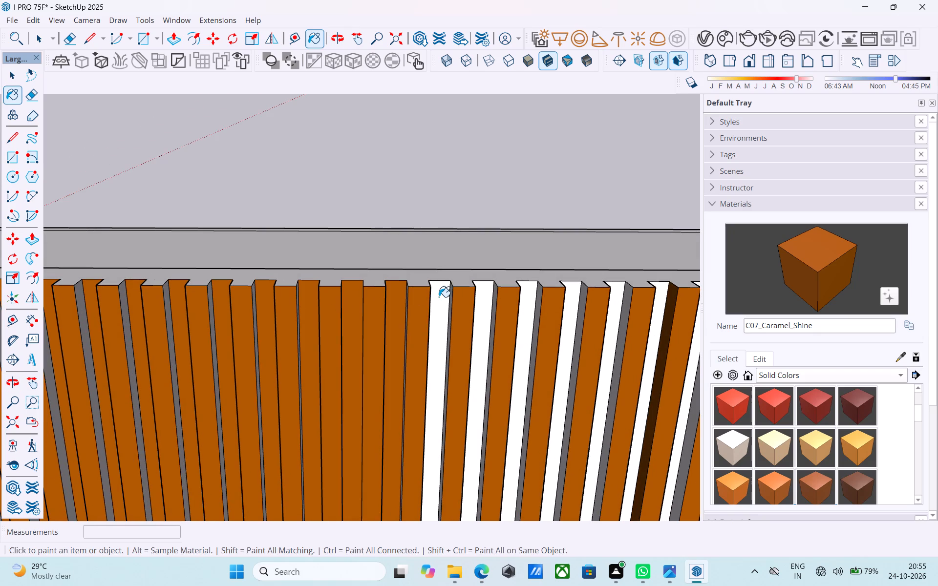
{"action": "left_click", "coordinate": [439, 296]}
Paint six more projecting strip fronts with C07_Caramel_Shine, stopping before the strip at the wall's end-bay edge.
{"action": "scroll", "coordinate": [490, 313], "scroll_direction": "down", "scroll_amount": 2}
{"action": "middle_click_drag", "start_coordinate": [490, 318], "coordinate": [347, 315], "text": "shift"}
{"action": "left_click", "coordinate": [341, 308]}
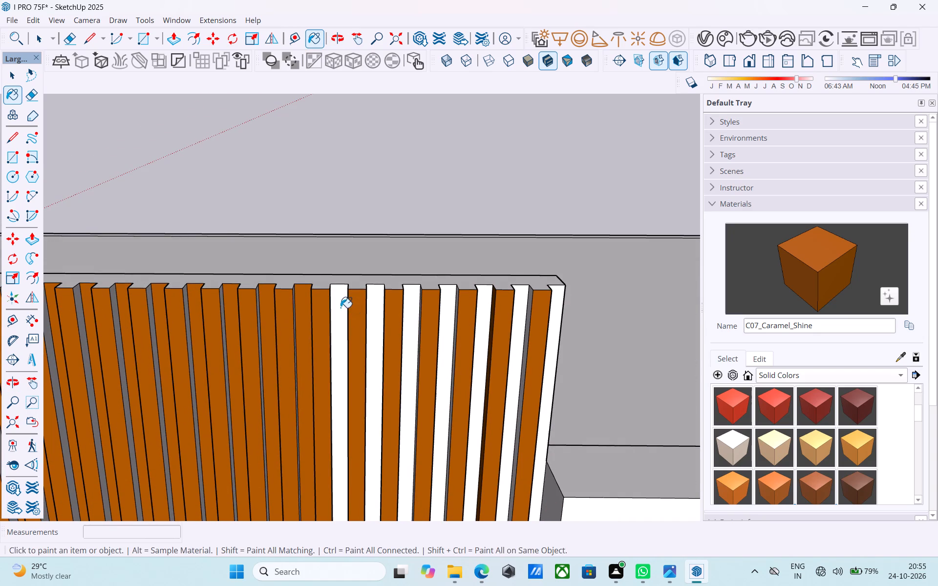
{"action": "left_click", "coordinate": [375, 313]}
{"action": "left_click", "coordinate": [413, 312]}
{"action": "left_click", "coordinate": [450, 306]}
{"action": "left_click", "coordinate": [484, 310]}
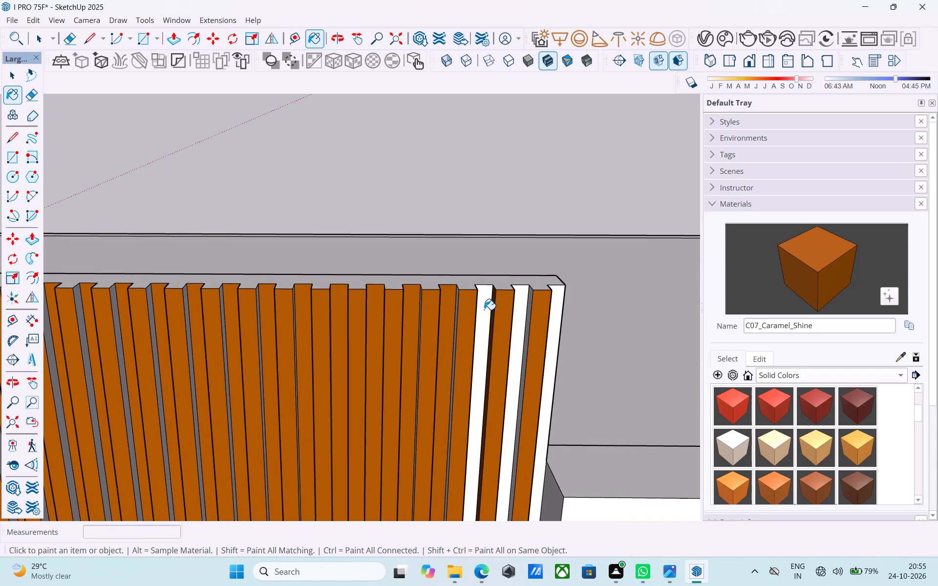
{"action": "left_click", "coordinate": [525, 301]}
{"action": "scroll", "coordinate": [532, 298], "scroll_direction": "down", "scroll_amount": 20}
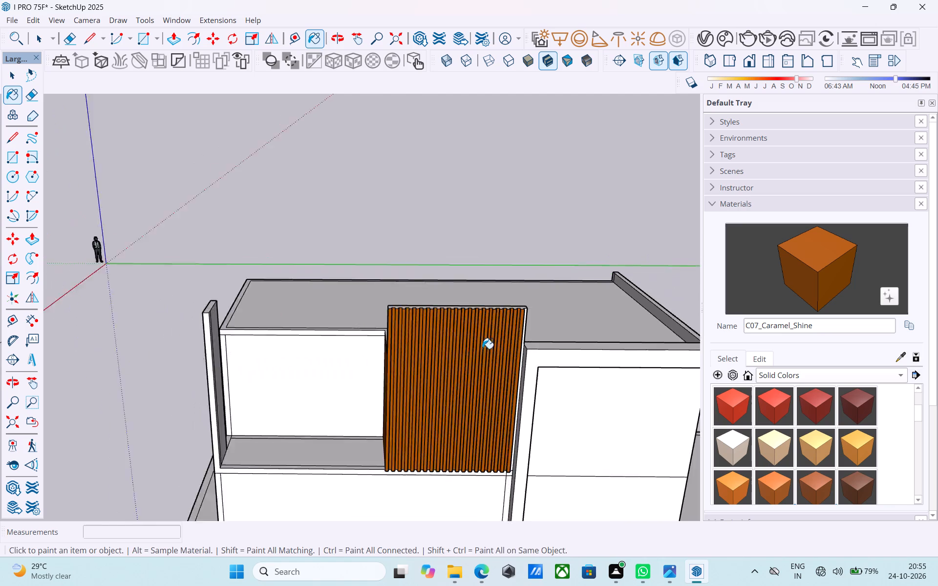
{"action": "scroll", "coordinate": [482, 349], "scroll_direction": "down", "scroll_amount": 2}
{"action": "middle_click_drag", "start_coordinate": [479, 362], "coordinate": [468, 314]}
{"action": "scroll", "coordinate": [459, 302], "scroll_direction": "down", "scroll_amount": 4}
{"action": "middle_click_drag", "start_coordinate": [473, 344], "coordinate": [303, 327], "text": "shift"}
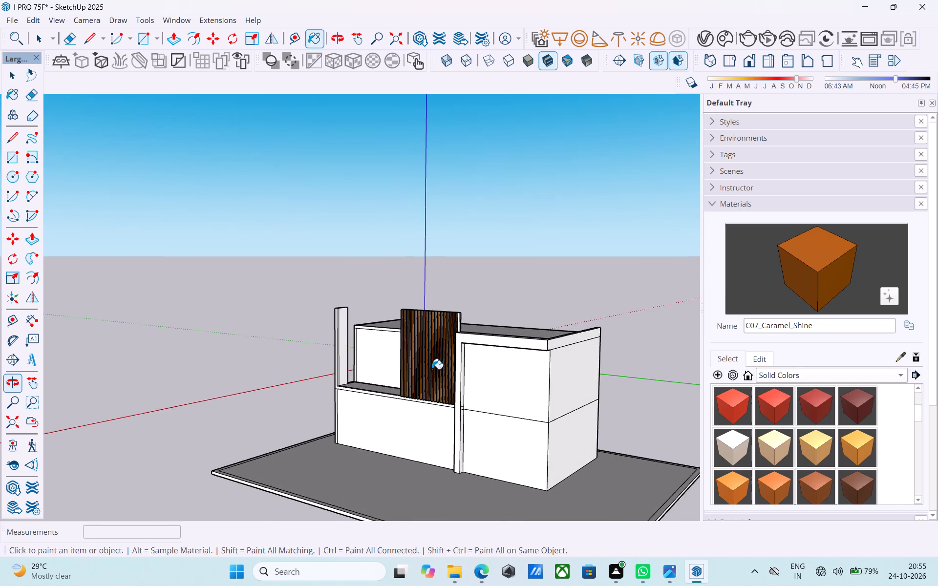
{"action": "middle_click_drag", "start_coordinate": [451, 370], "coordinate": [372, 338]}
{"action": "middle_click_drag", "start_coordinate": [473, 357], "coordinate": [497, 323]}
{"action": "scroll", "coordinate": [532, 312], "scroll_direction": "up", "scroll_amount": 8}
{"action": "key", "text": "space"}
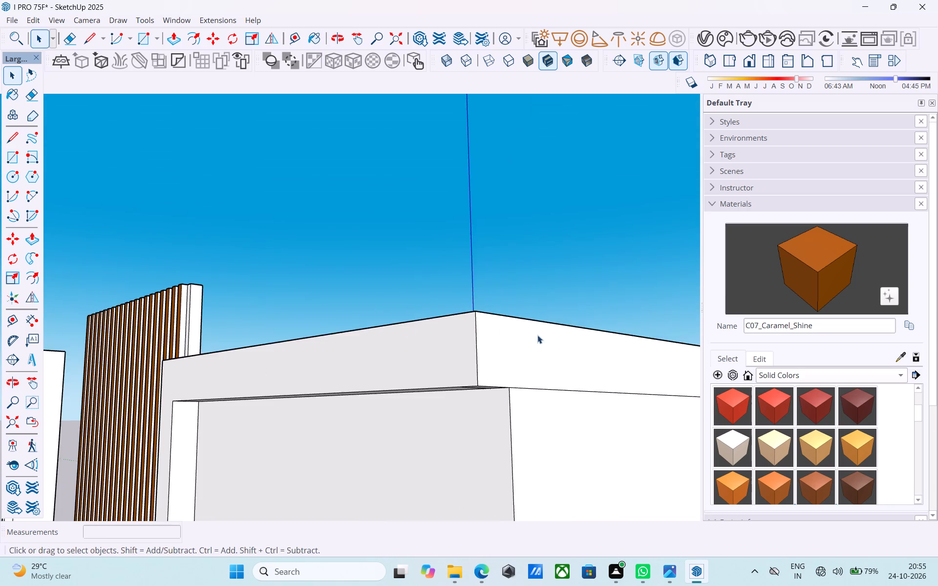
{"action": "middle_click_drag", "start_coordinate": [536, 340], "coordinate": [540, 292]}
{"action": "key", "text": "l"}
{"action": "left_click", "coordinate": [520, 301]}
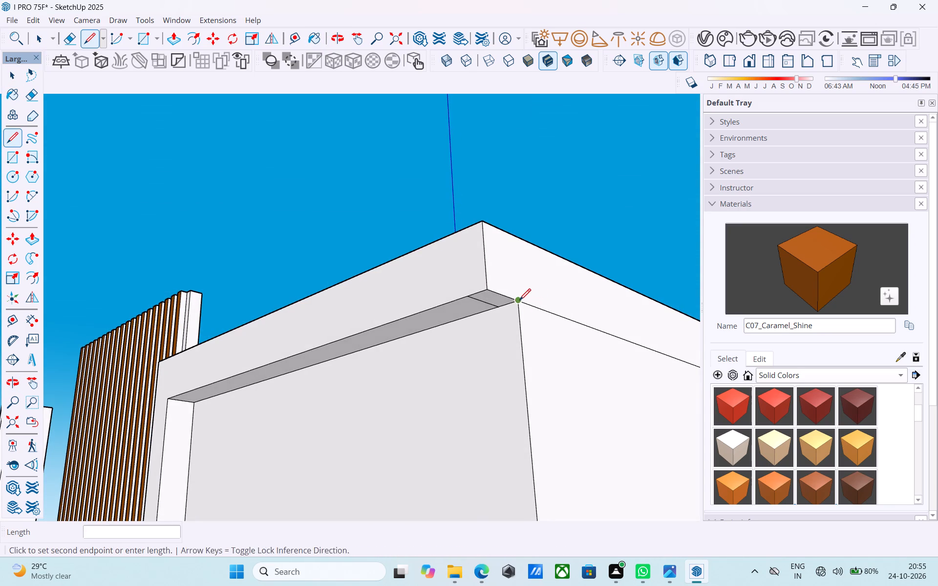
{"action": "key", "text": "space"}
Push/Pull the end face of the top frame band outward by 1' along the building's side wall.
{"action": "left_click", "coordinate": [520, 287]}
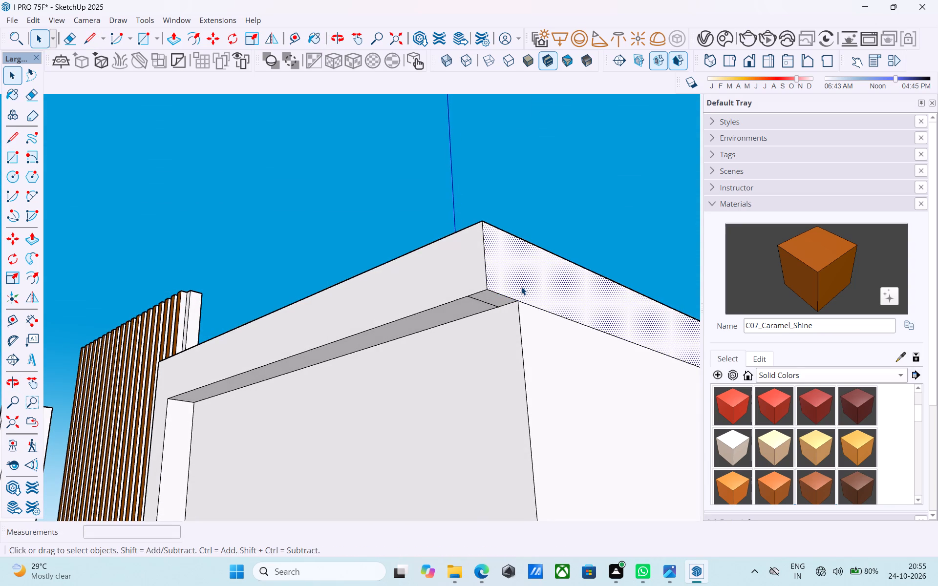
{"action": "key", "text": "p"}
{"action": "left_click", "coordinate": [521, 287]}
{"action": "type", "text": "1'"}
{"action": "key", "text": "Return"}
{"action": "key", "text": "space"}
Erase the leftover dividing edges on the underside of the projecting band, at its corner and along the side wall.
{"action": "key", "text": "e"}
{"action": "scroll", "coordinate": [493, 345], "scroll_direction": "up", "scroll_amount": 4}
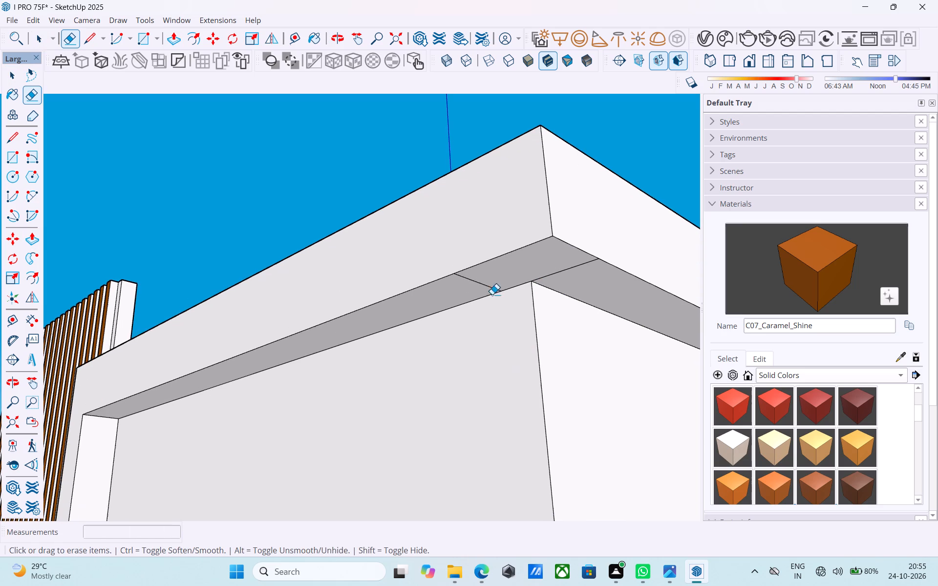
{"action": "left_click", "coordinate": [490, 288]}
{"action": "left_click_drag", "start_coordinate": [555, 275], "coordinate": [557, 270]}
{"action": "scroll", "coordinate": [439, 302], "scroll_direction": "down", "scroll_amount": 11}
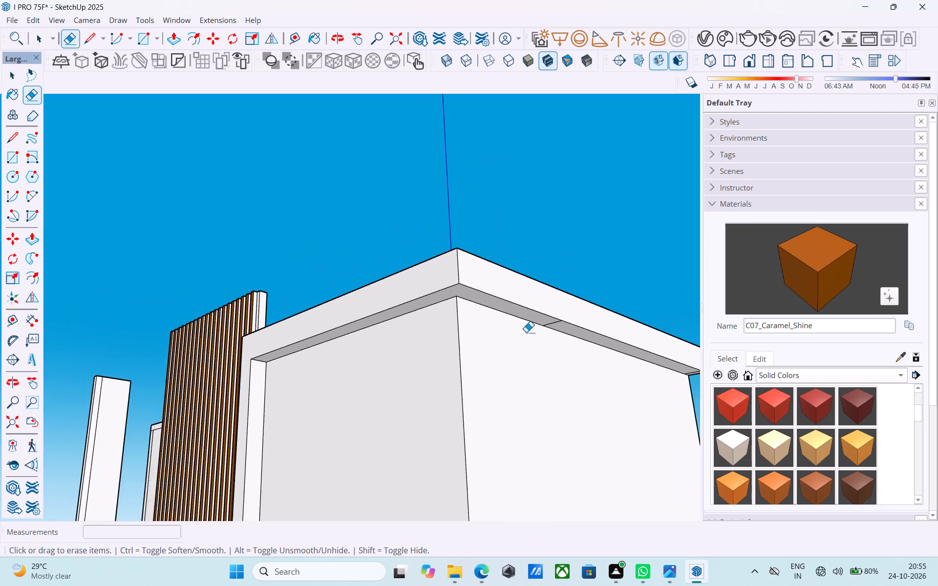
{"action": "middle_click_drag", "start_coordinate": [522, 326], "coordinate": [514, 287]}
{"action": "scroll", "coordinate": [549, 307], "scroll_direction": "up", "scroll_amount": 4}
{"action": "left_click", "coordinate": [549, 279]}
{"action": "left_click", "coordinate": [554, 268]}
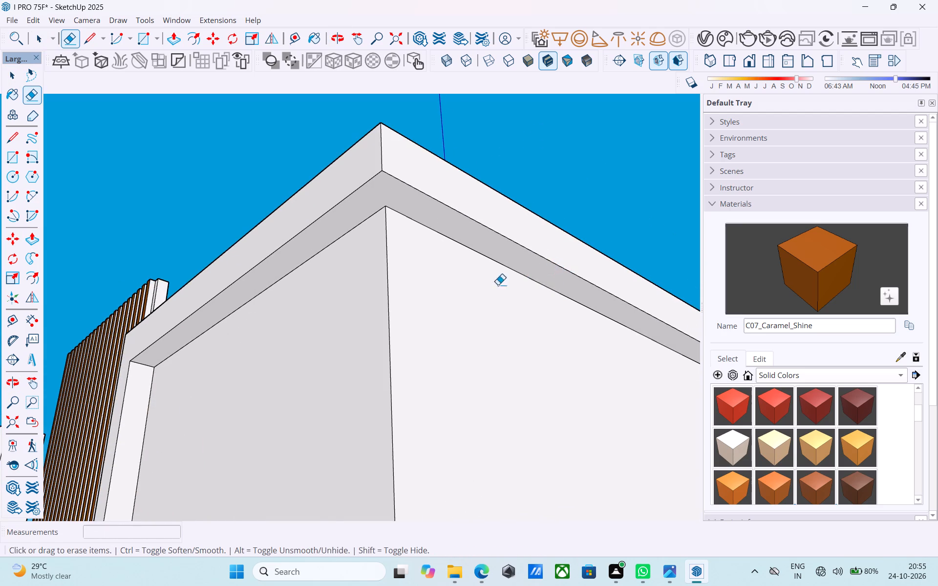
{"action": "scroll", "coordinate": [477, 289], "scroll_direction": "down", "scroll_amount": 10}
{"action": "middle_click_drag", "start_coordinate": [465, 318], "coordinate": [467, 381]}
{"action": "key", "text": "space"}
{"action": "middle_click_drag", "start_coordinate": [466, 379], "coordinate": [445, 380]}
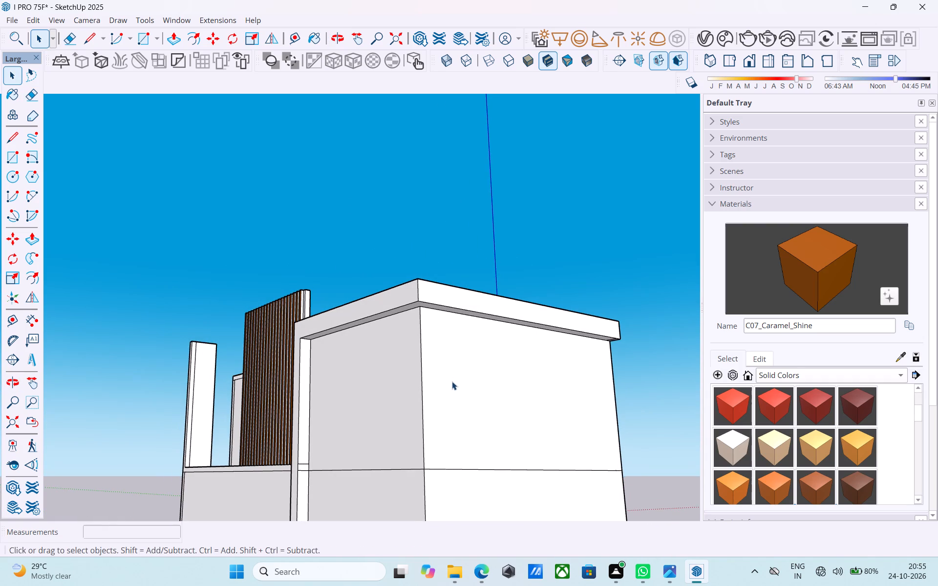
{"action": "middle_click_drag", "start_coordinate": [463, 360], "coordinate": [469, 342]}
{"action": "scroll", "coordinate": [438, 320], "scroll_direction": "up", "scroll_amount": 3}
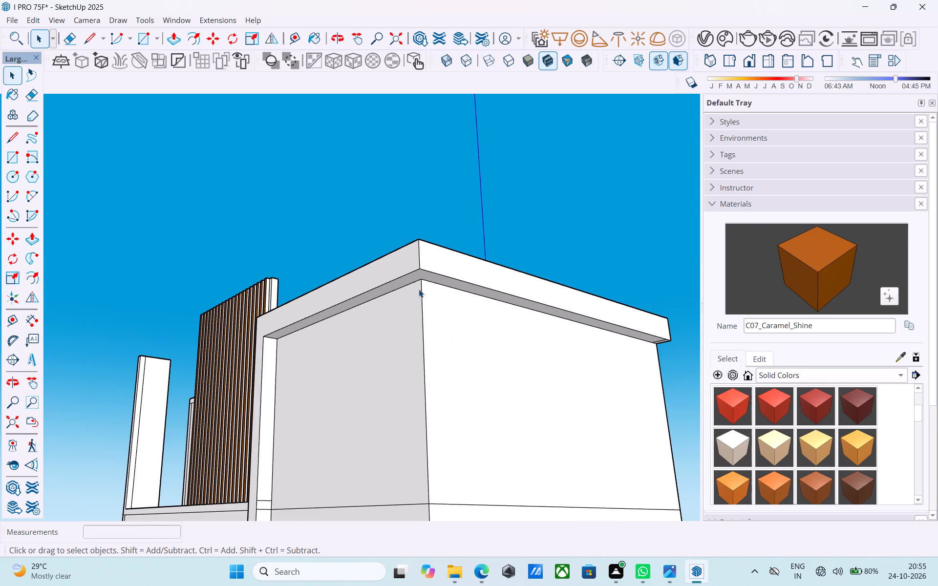
Draw a 13'9" line along the side wall's top edge, starting from the end bay's front corner.
{"action": "key", "text": "l"}
{"action": "left_click", "coordinate": [419, 282]}
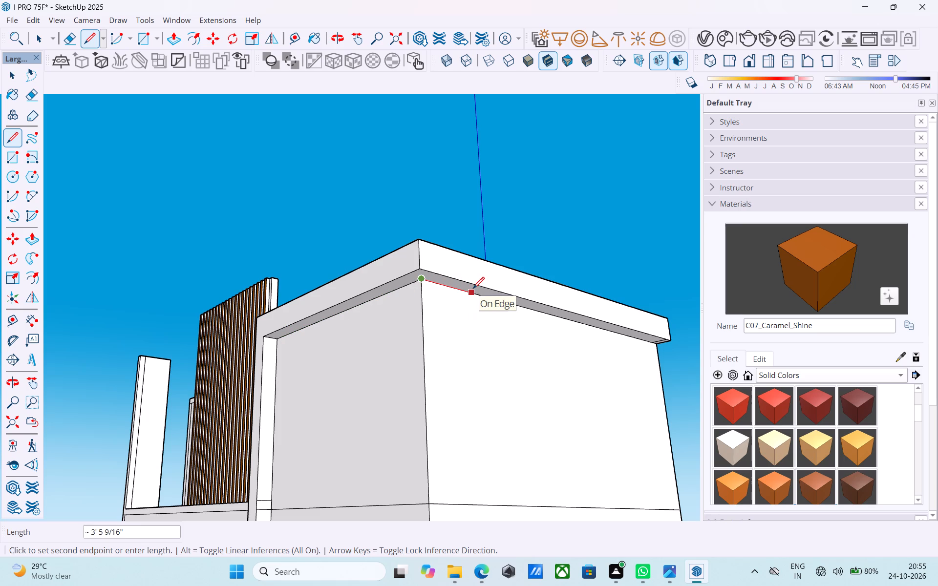
{"action": "type", "text": "13"}
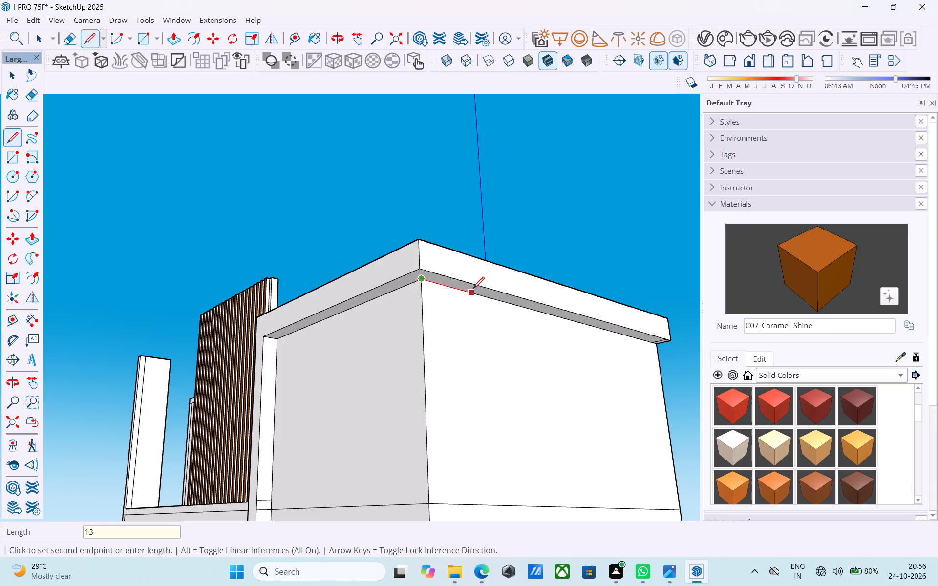
{"action": "type", "text": "'9\""}
{"action": "key", "text": "Return"}
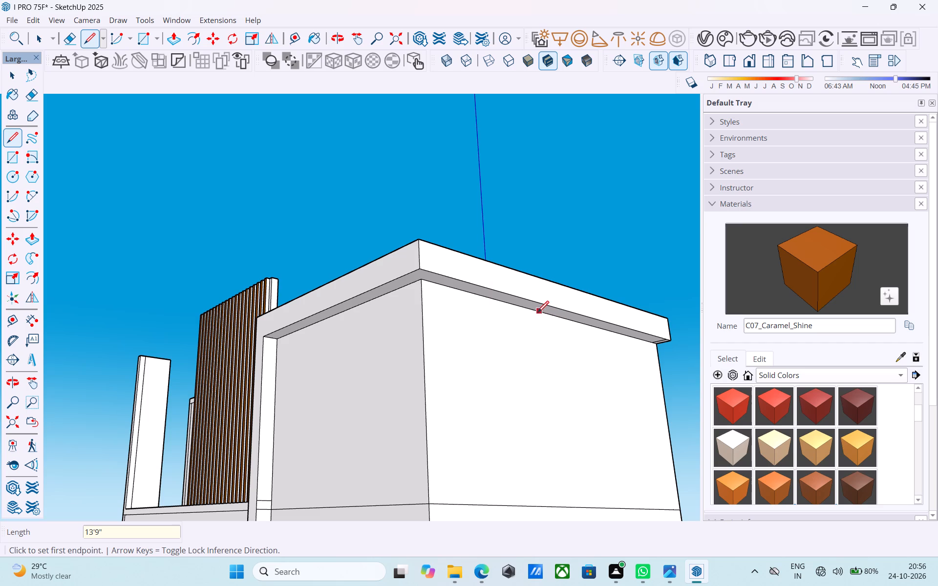
Divide the upper-storey side wall with a vertical line about 9'10 1/2" from the front corner, running from the band down to the floor line.
{"action": "left_click", "coordinate": [419, 281]}
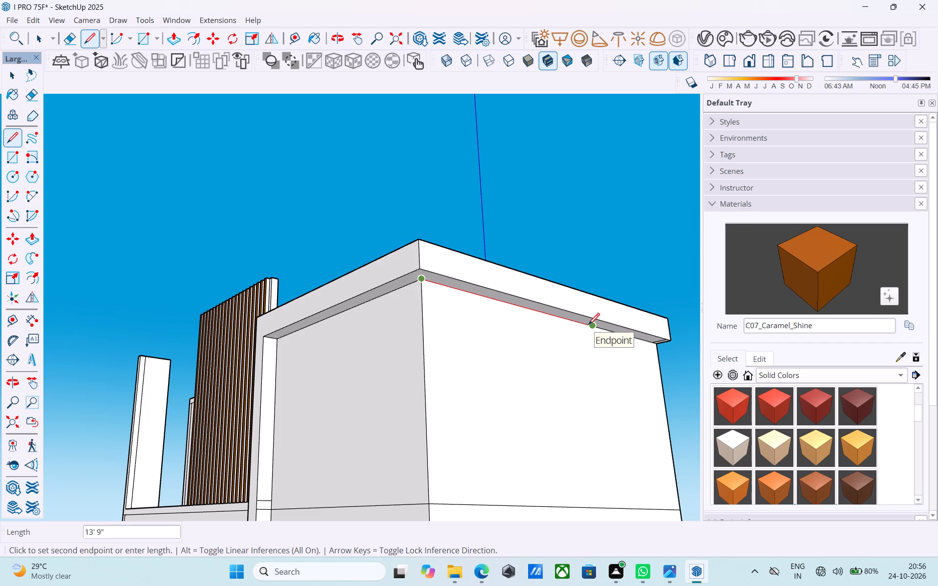
{"action": "middle_click_drag", "start_coordinate": [588, 326], "coordinate": [665, 338]}
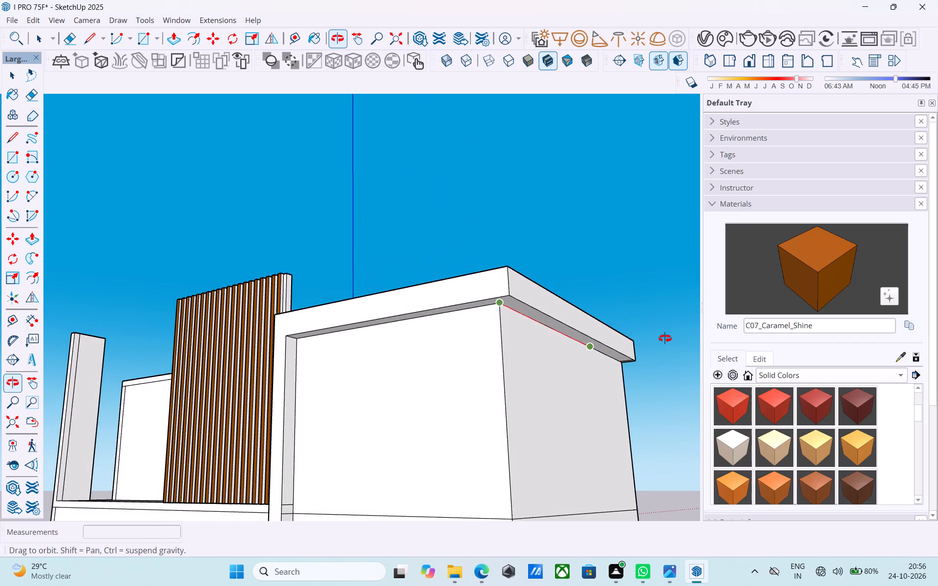
{"action": "middle_click_drag", "start_coordinate": [665, 338], "coordinate": [579, 337]}
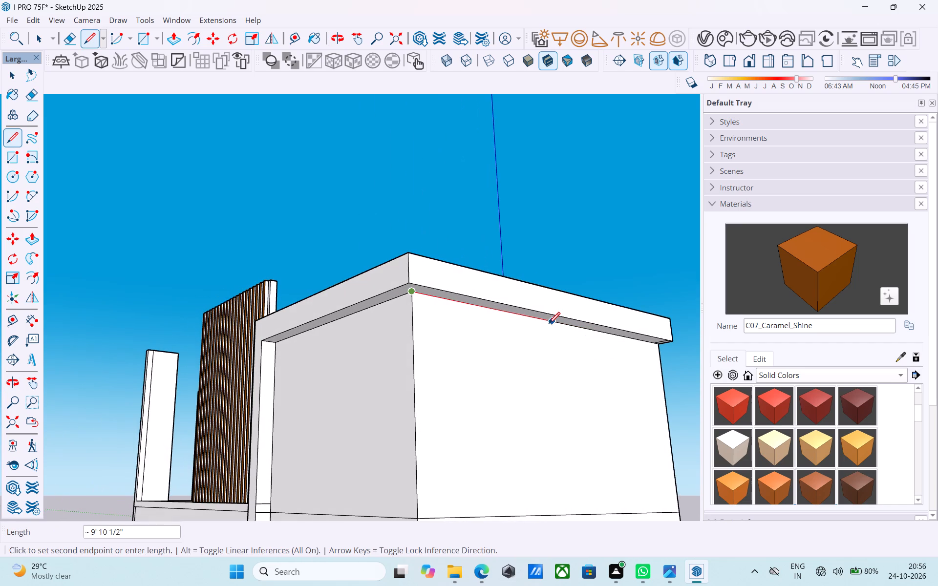
{"action": "left_click", "coordinate": [549, 324]}
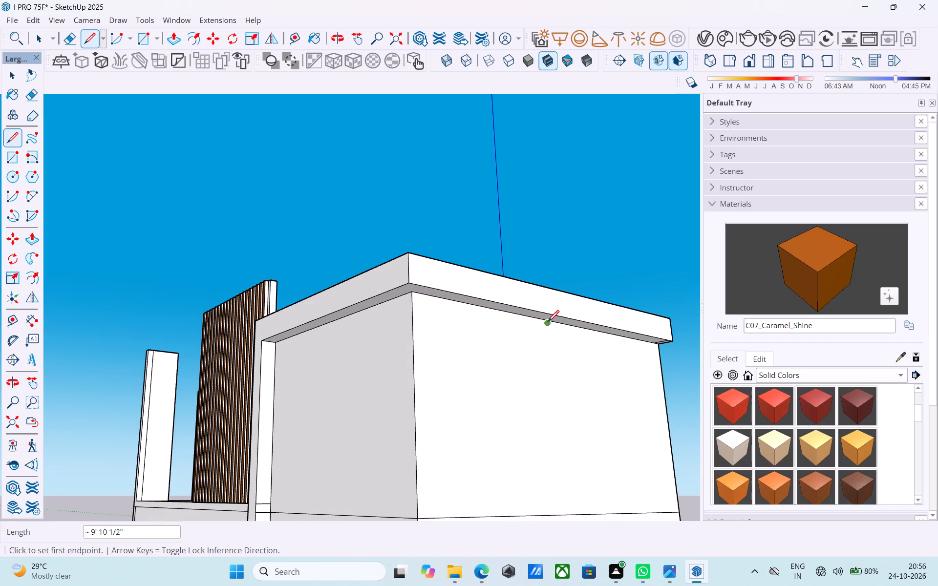
{"action": "scroll", "coordinate": [547, 327], "scroll_direction": "up", "scroll_amount": 4}
{"action": "left_click", "coordinate": [550, 317]}
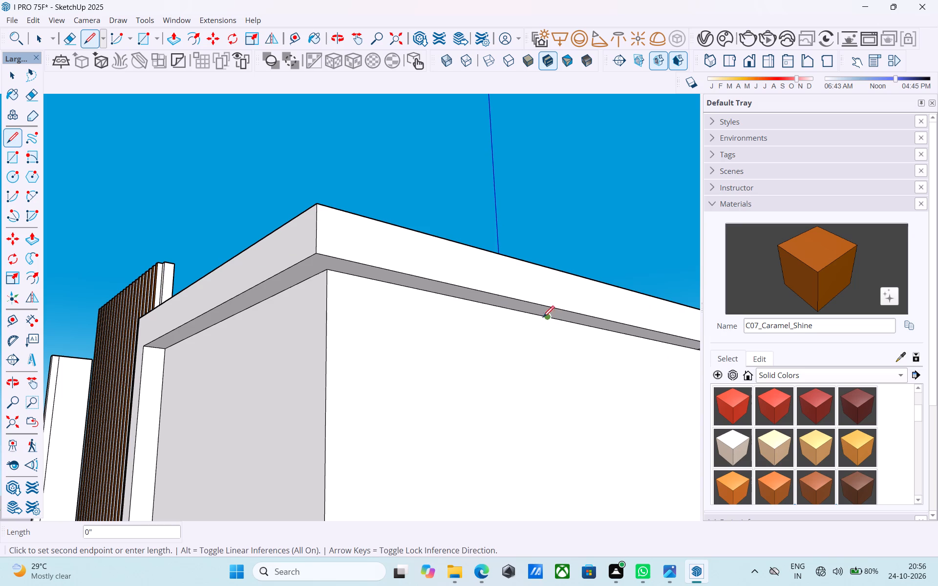
{"action": "scroll", "coordinate": [523, 307], "scroll_direction": "down", "scroll_amount": 11}
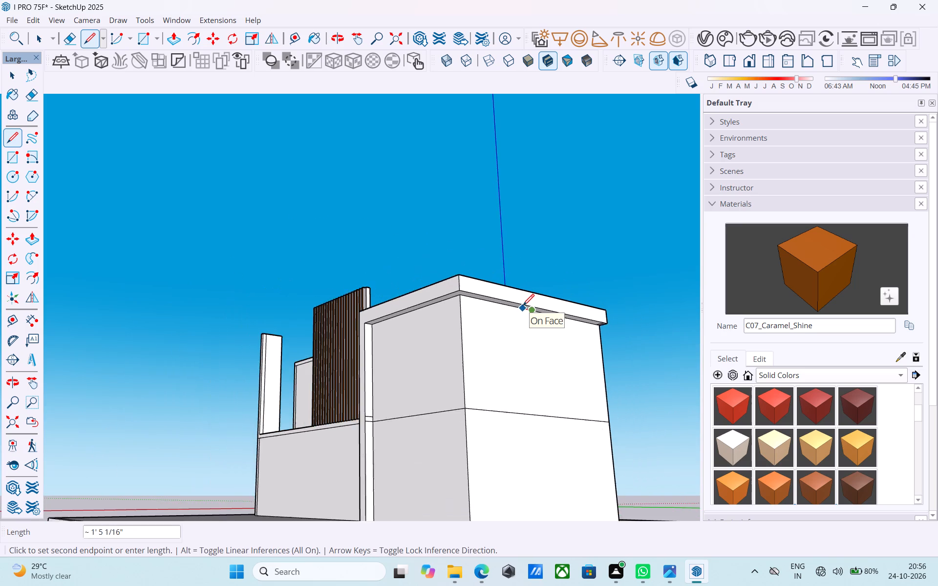
{"action": "scroll", "coordinate": [523, 307], "scroll_direction": "down", "scroll_amount": 4}
{"action": "middle_click_drag", "start_coordinate": [523, 329], "coordinate": [531, 413]}
{"action": "scroll", "coordinate": [531, 414], "scroll_direction": "up", "scroll_amount": 12}
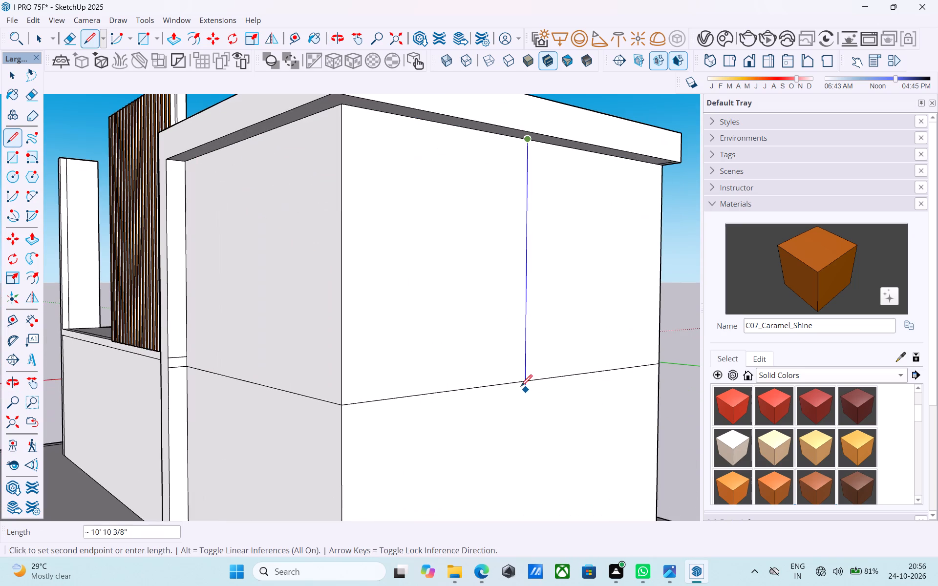
{"action": "left_click", "coordinate": [521, 382]}
{"action": "key", "text": "space"}
Offset the outline of the end bay's upper front wall inward by 6".
{"action": "middle_click_drag", "start_coordinate": [520, 378], "coordinate": [509, 371]}
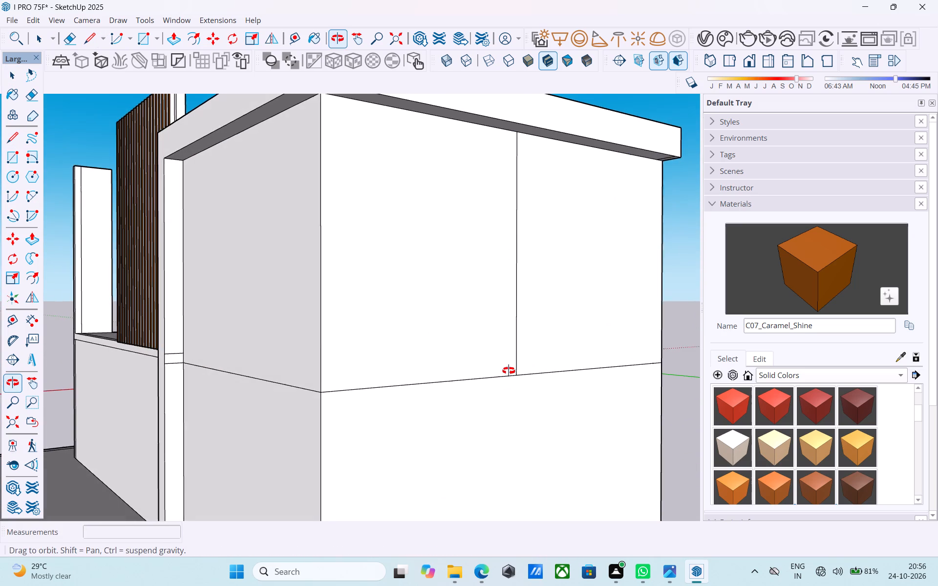
{"action": "middle_click_drag", "start_coordinate": [509, 371], "coordinate": [603, 406]}
{"action": "scroll", "coordinate": [524, 393], "scroll_direction": "up", "scroll_amount": 1}
{"action": "left_click", "coordinate": [398, 338]}
{"action": "key", "text": "f"}
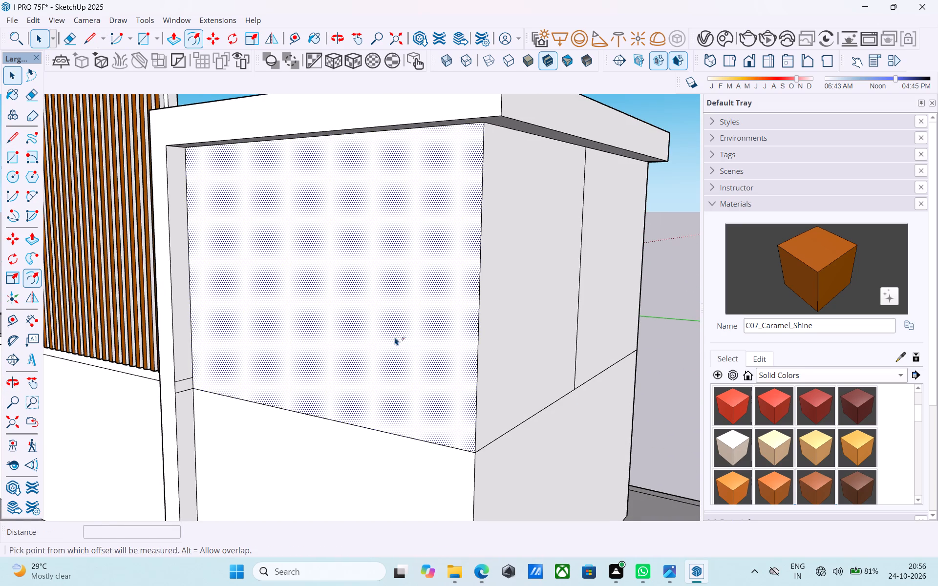
{"action": "left_click", "coordinate": [395, 336]}
{"action": "key", "text": "3"}
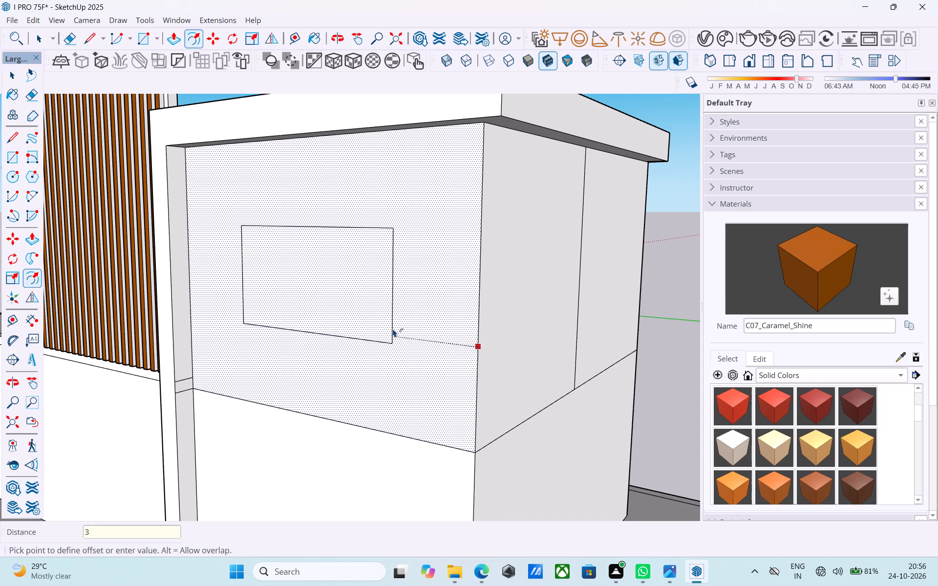
{"action": "key", "text": "BackSpace"}
{"action": "type", "text": "6\""}
{"action": "key", "text": "Return"}
{"action": "key", "text": "space"}
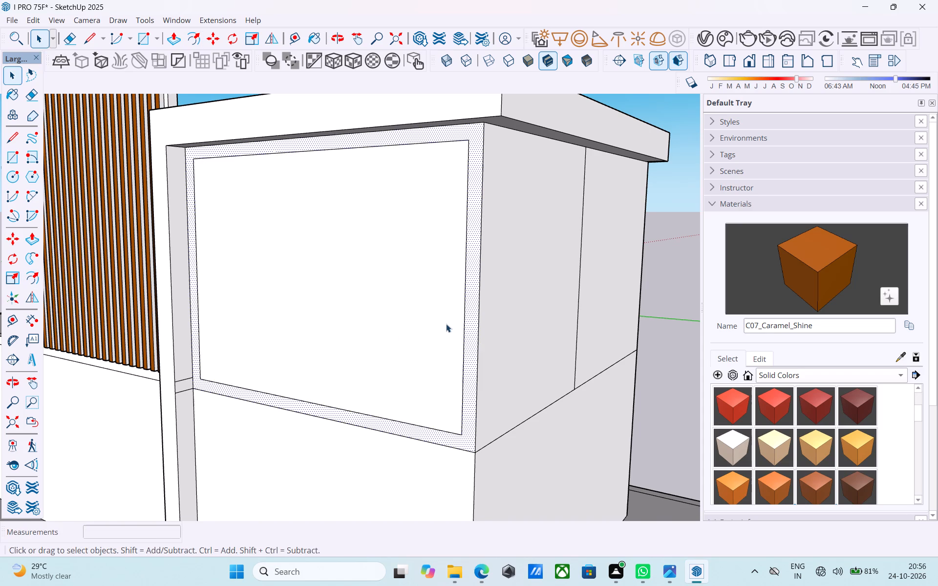
Offset the outline of the upper side wall panel beside the front corner inward by 6".
{"action": "middle_click_drag", "start_coordinate": [447, 324], "coordinate": [351, 325]}
{"action": "scroll", "coordinate": [344, 325], "scroll_direction": "down", "scroll_amount": 5}
{"action": "left_click", "coordinate": [371, 315]}
{"action": "key", "text": "f"}
{"action": "left_click", "coordinate": [371, 315]}
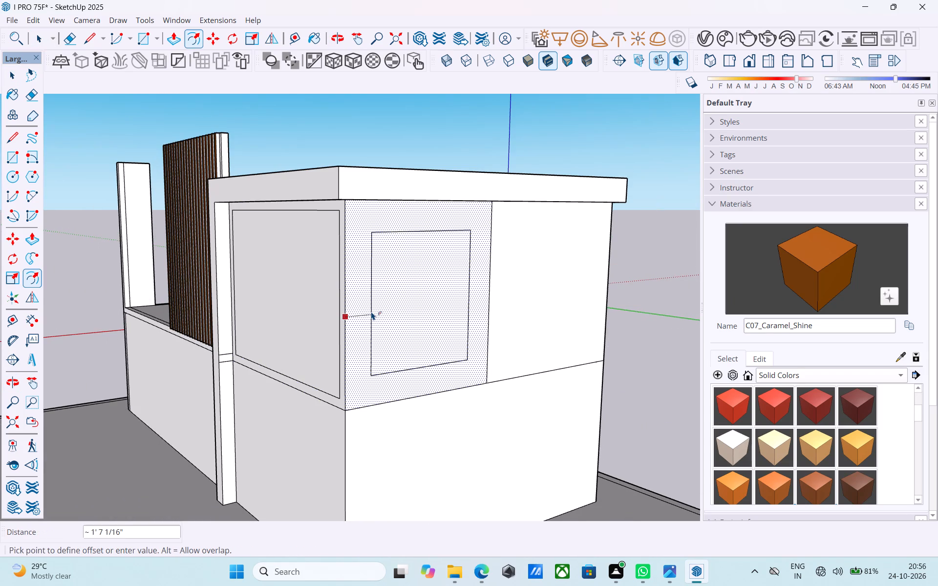
{"action": "type", "text": "6\""}
{"action": "key", "text": "Return"}
{"action": "key", "text": "space"}
Push/Pull the inset panels of the upper side and front walls inward by 6" to cut the corner openings.
{"action": "left_click", "coordinate": [371, 312]}
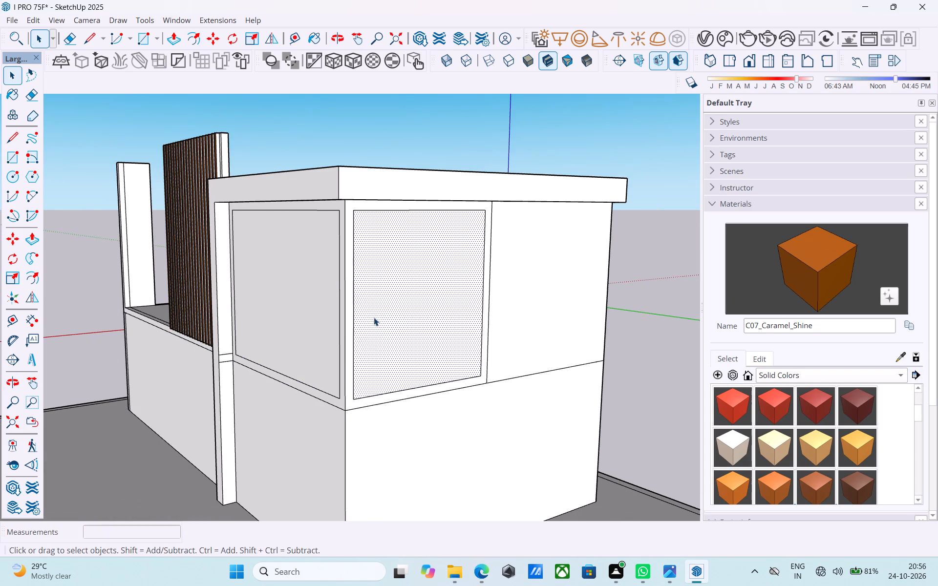
{"action": "key", "text": "p"}
{"action": "left_click", "coordinate": [349, 334]}
{"action": "key", "text": "space"}
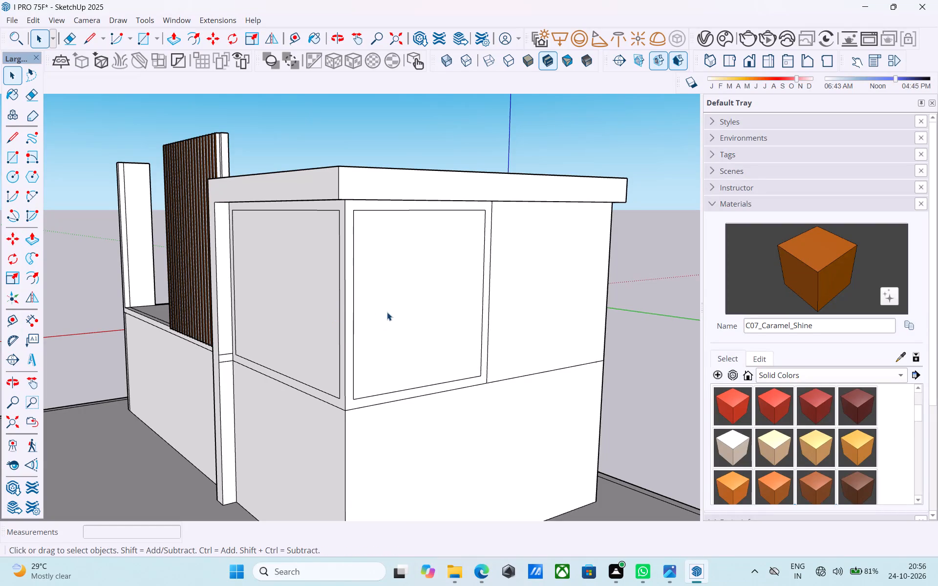
{"action": "left_click", "coordinate": [388, 313]}
{"action": "key", "text": "p"}
{"action": "left_click", "coordinate": [390, 314]}
{"action": "left_click", "coordinate": [386, 295]}
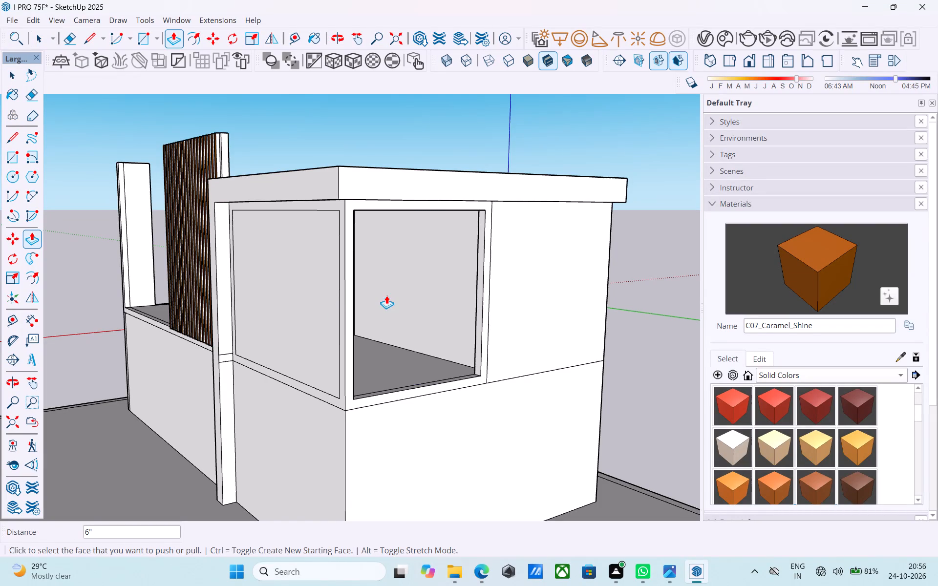
{"action": "double_click", "coordinate": [324, 295]}
{"action": "scroll", "coordinate": [322, 295], "scroll_direction": "down", "scroll_amount": 1}
{"action": "middle_click_drag", "start_coordinate": [323, 295], "coordinate": [447, 318]}
{"action": "scroll", "coordinate": [436, 266], "scroll_direction": "down", "scroll_amount": 3}
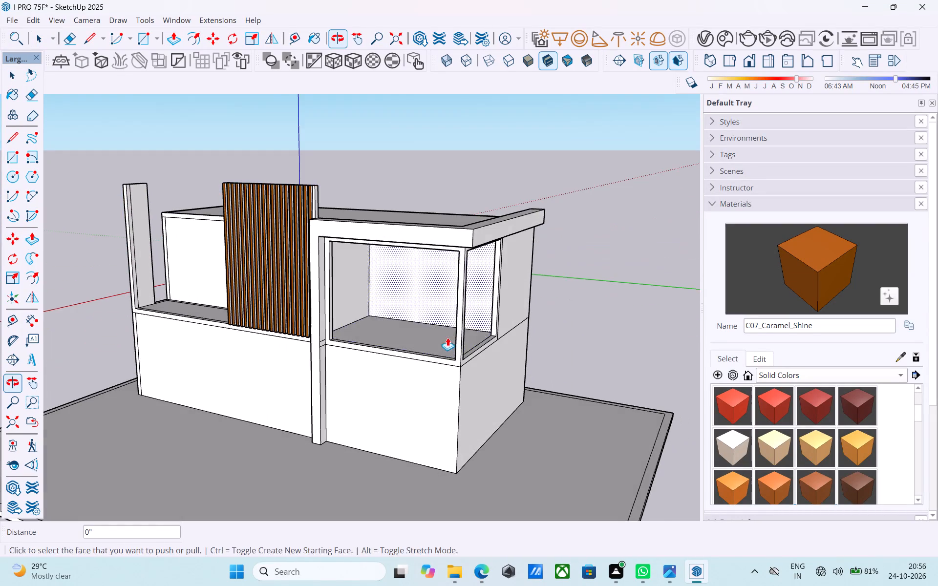
{"action": "key", "text": "space"}
Offset the outline of the end bay's lower front wall inward by 6".
{"action": "middle_click_drag", "start_coordinate": [434, 349], "coordinate": [449, 300]}
{"action": "scroll", "coordinate": [414, 366], "scroll_direction": "up", "scroll_amount": 5}
{"action": "left_click", "coordinate": [415, 366]}
{"action": "key", "text": "f"}
{"action": "left_click", "coordinate": [415, 366]}
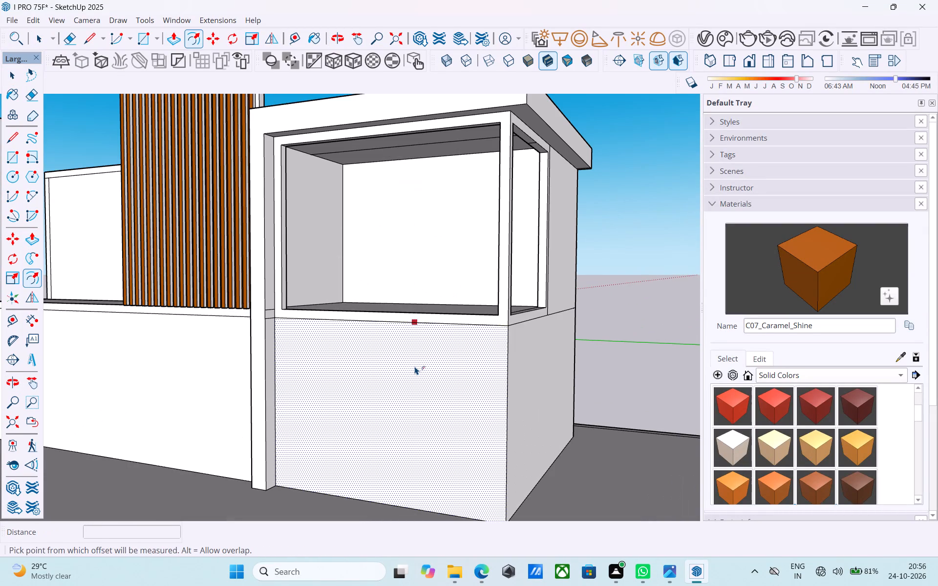
{"action": "key", "text": "6"}
{"action": "key", "text": "shift+quotedbl"}
{"action": "key", "text": "Return"}
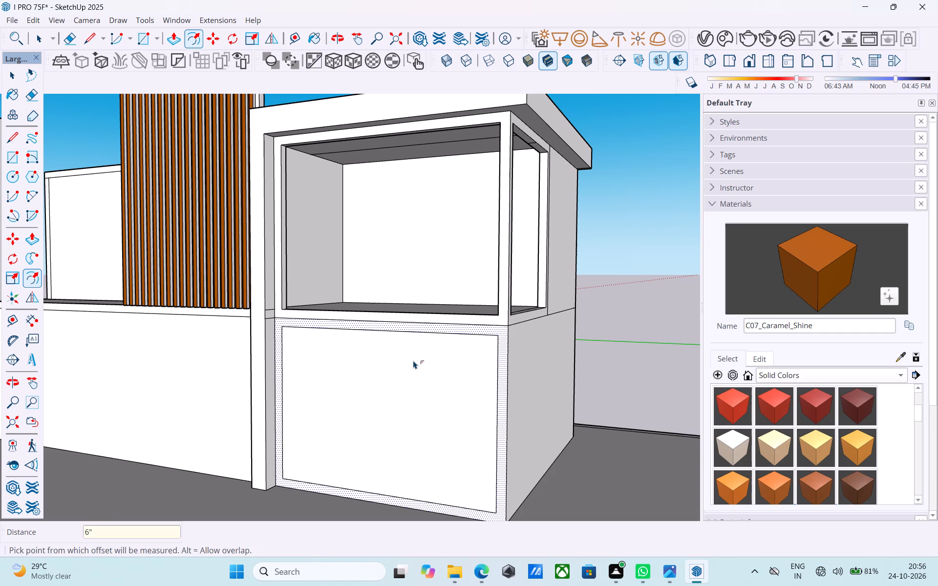
{"action": "key", "text": "space"}
Draw a vertical line down the lower side wall, continuing the upper storey's dividing line to the ground.
{"action": "middle_click_drag", "start_coordinate": [459, 357], "coordinate": [375, 354]}
{"action": "middle_click_drag", "start_coordinate": [461, 372], "coordinate": [448, 364]}
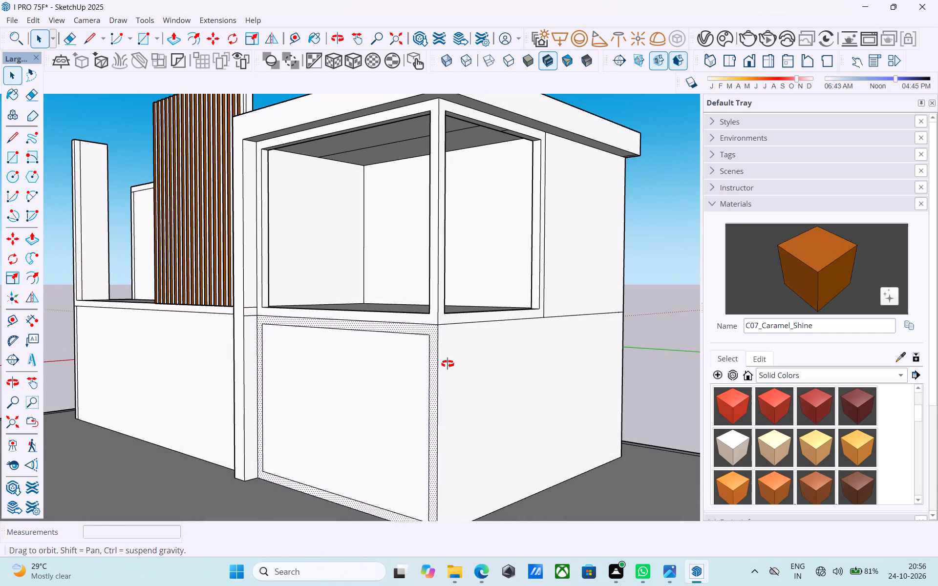
{"action": "middle_click_drag", "start_coordinate": [448, 364], "coordinate": [440, 362]}
{"action": "key", "text": "l"}
{"action": "left_click", "coordinate": [537, 312]}
{"action": "scroll", "coordinate": [533, 324], "scroll_direction": "down", "scroll_amount": 4}
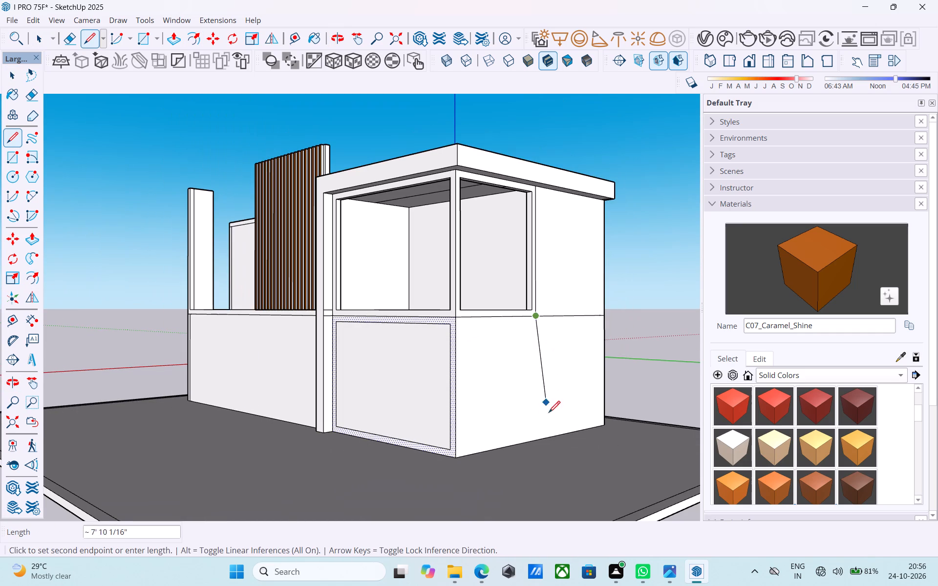
{"action": "left_click", "coordinate": [537, 440]}
{"action": "key", "text": "space"}
Offset the outline of the lower side wall panel beside the front corner inward by 6".
{"action": "left_click", "coordinate": [490, 382]}
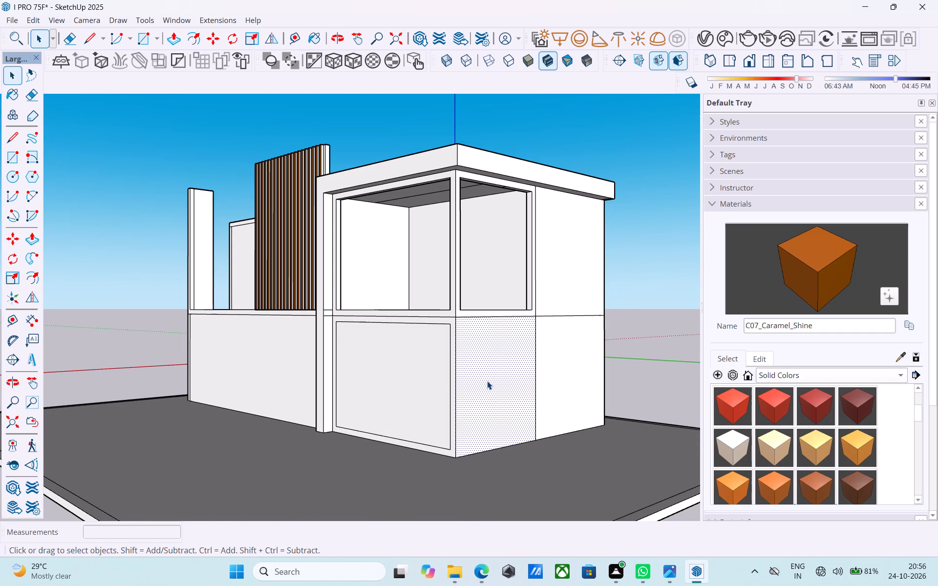
{"action": "key", "text": "f"}
{"action": "left_click", "coordinate": [487, 381]}
{"action": "key", "text": "6"}
{"action": "key", "text": "shift+quotedbl"}
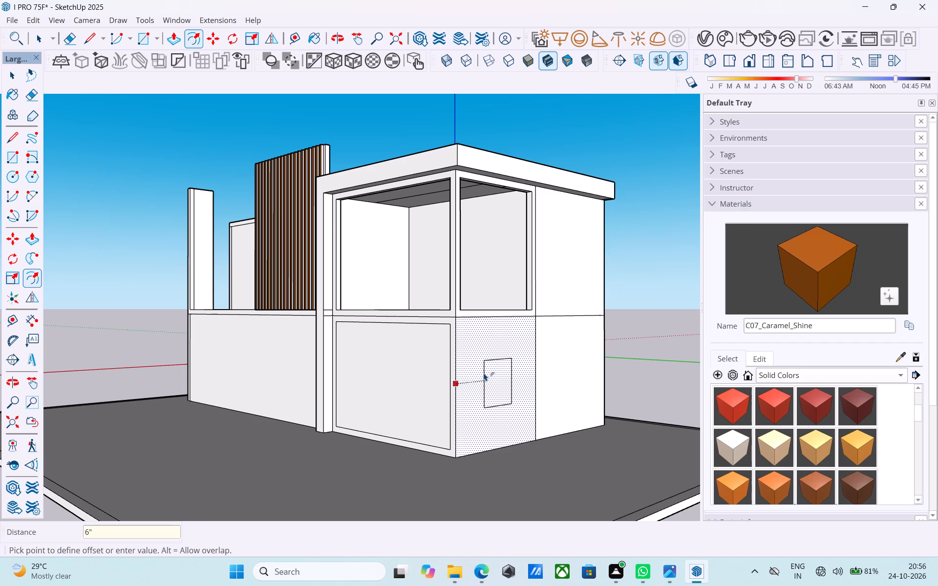
{"action": "key", "text": "Return"}
{"action": "key", "text": "space"}
Push/Pull the inset panels of the lower side and front walls inward by 6", matching the depth of the upper openings.
{"action": "left_click", "coordinate": [484, 373]}
{"action": "key", "text": "p"}
{"action": "left_click", "coordinate": [484, 373]}
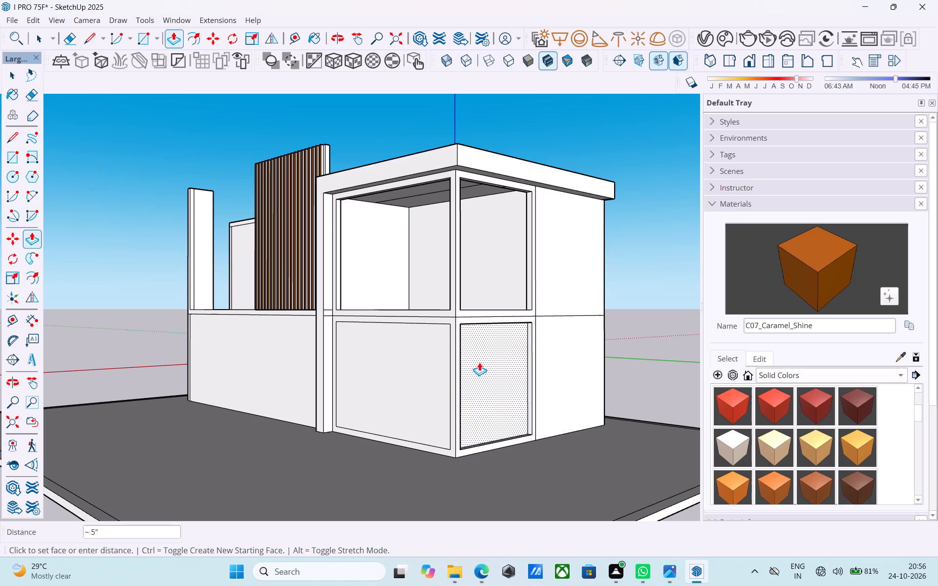
{"action": "scroll", "coordinate": [474, 354], "scroll_direction": "up", "scroll_amount": 7}
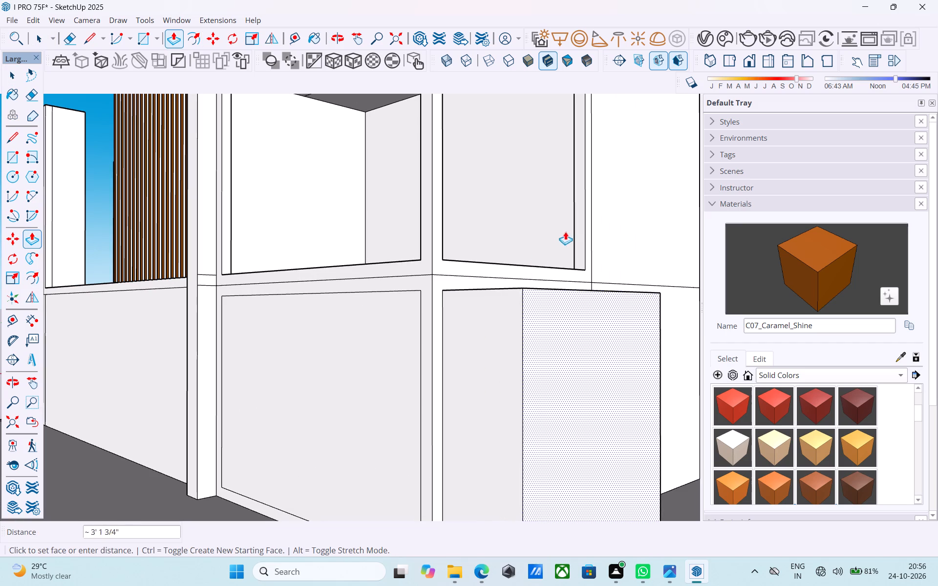
{"action": "left_click", "coordinate": [574, 222]}
{"action": "key", "text": "space"}
{"action": "left_click", "coordinate": [399, 385]}
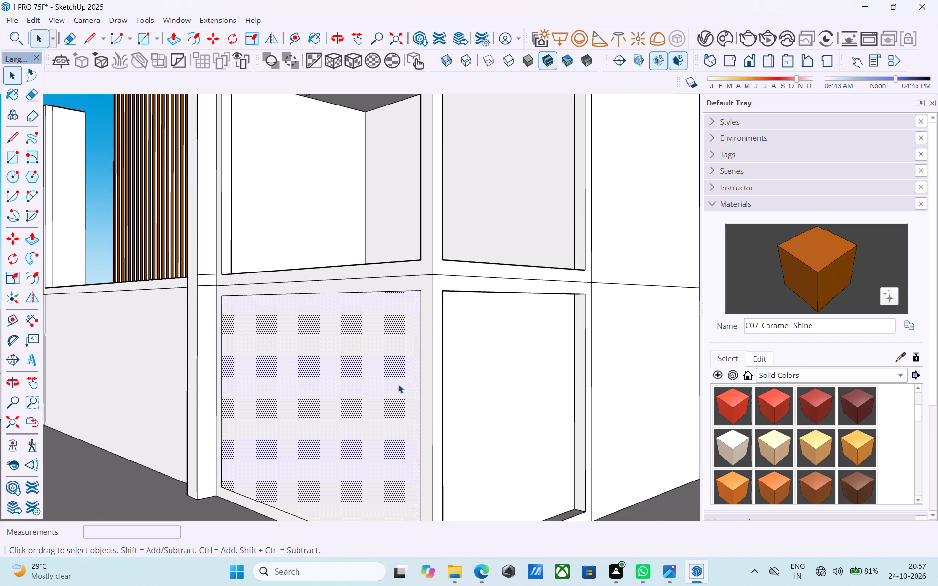
{"action": "key", "text": "l"}
{"action": "key", "text": "p"}
{"action": "left_click", "coordinate": [397, 384]}
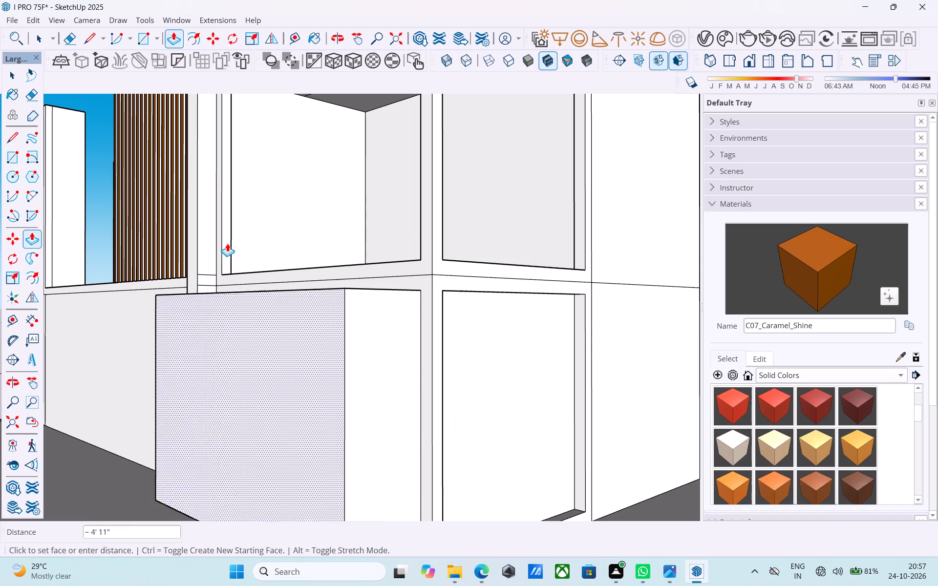
{"action": "left_click", "coordinate": [229, 223]}
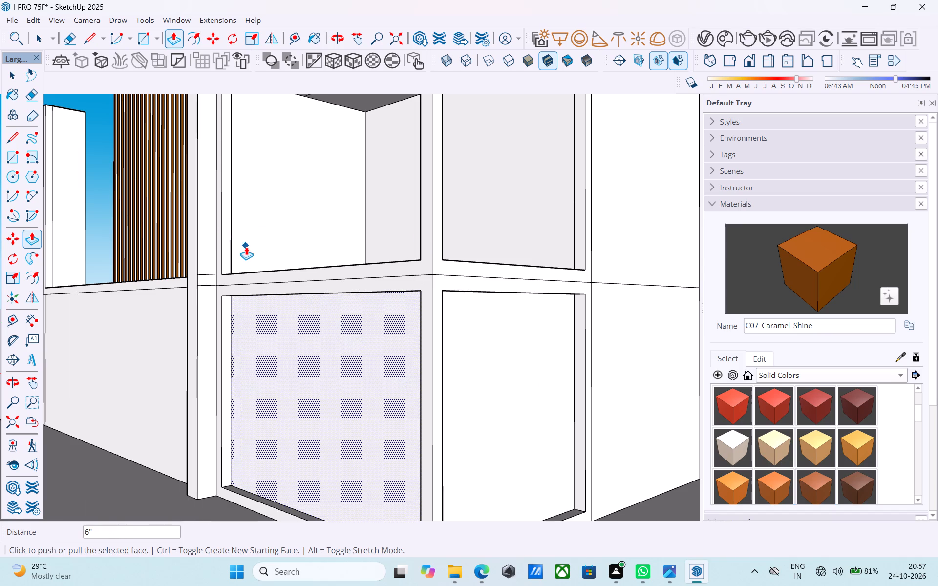
{"action": "key", "text": "space"}
Examine the building's front from several angles, including the fluted wall, lower storey and framed end bay.
{"action": "scroll", "coordinate": [246, 247], "scroll_direction": "down", "scroll_amount": 9}
{"action": "middle_click_drag", "start_coordinate": [266, 286], "coordinate": [423, 330]}
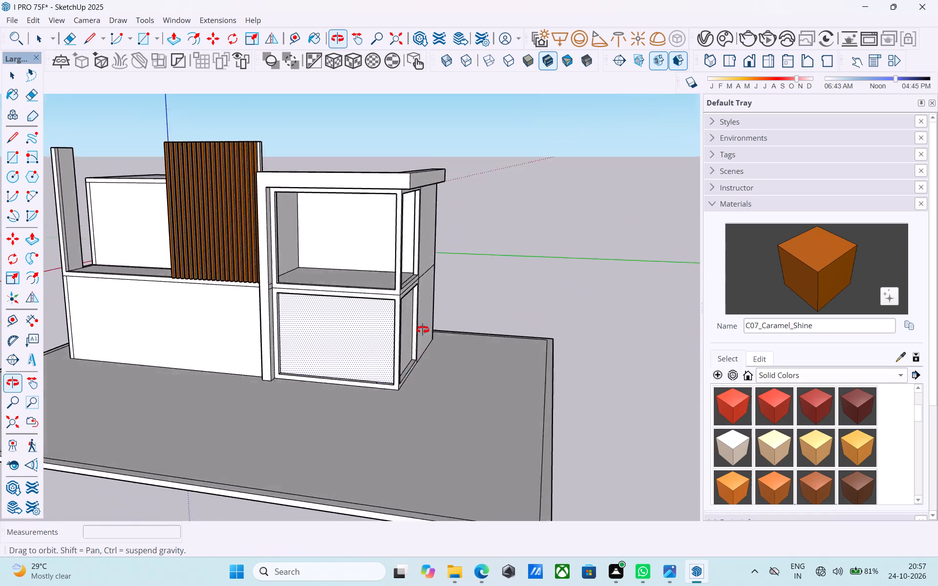
{"action": "middle_click_drag", "start_coordinate": [423, 330], "coordinate": [492, 301]}
{"action": "middle_click_drag", "start_coordinate": [396, 303], "coordinate": [446, 362], "text": "shift"}
{"action": "scroll", "coordinate": [445, 361], "scroll_direction": "down", "scroll_amount": 2}
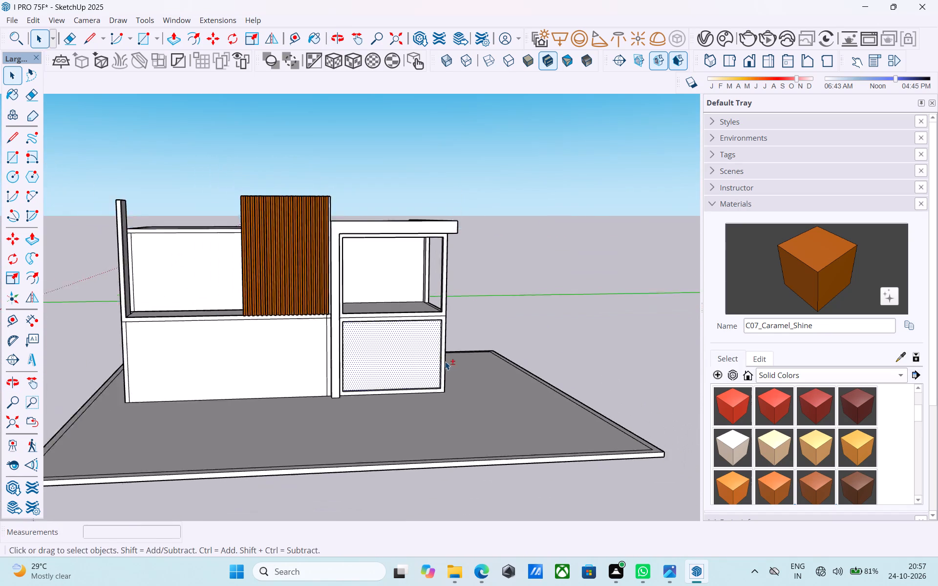
{"action": "scroll", "coordinate": [445, 361], "scroll_direction": "down", "scroll_amount": 1}
{"action": "middle_click_drag", "start_coordinate": [445, 361], "coordinate": [425, 401], "text": "shift"}
{"action": "middle_click_drag", "start_coordinate": [352, 392], "coordinate": [390, 387]}
{"action": "scroll", "coordinate": [376, 377], "scroll_direction": "up", "scroll_amount": 6}
{"action": "middle_click_drag", "start_coordinate": [351, 361], "coordinate": [359, 341], "text": "shift"}
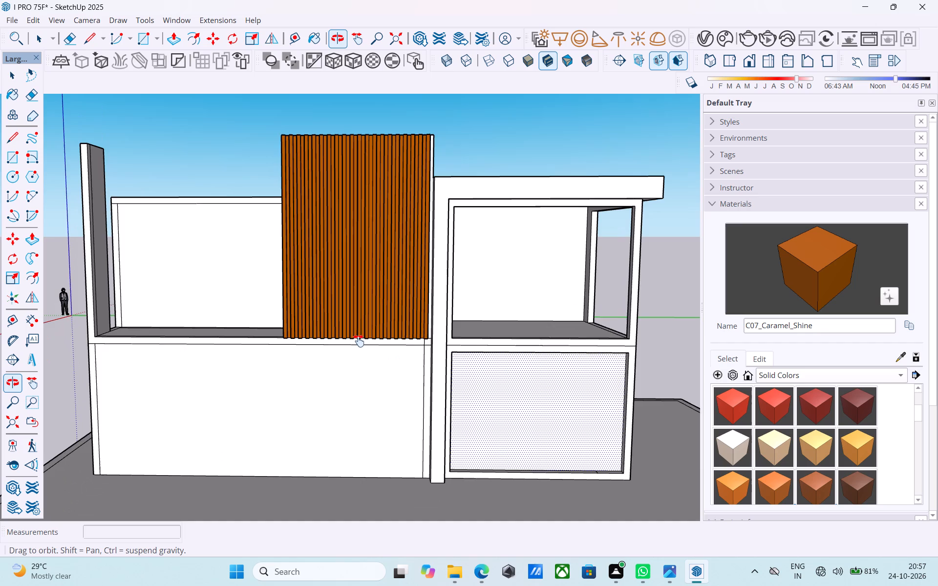
{"action": "middle_click_drag", "start_coordinate": [359, 341], "coordinate": [355, 315], "text": "shift"}
{"action": "scroll", "coordinate": [355, 315], "scroll_direction": "up", "scroll_amount": 2}
{"action": "scroll", "coordinate": [355, 315], "scroll_direction": "down", "scroll_amount": 2}
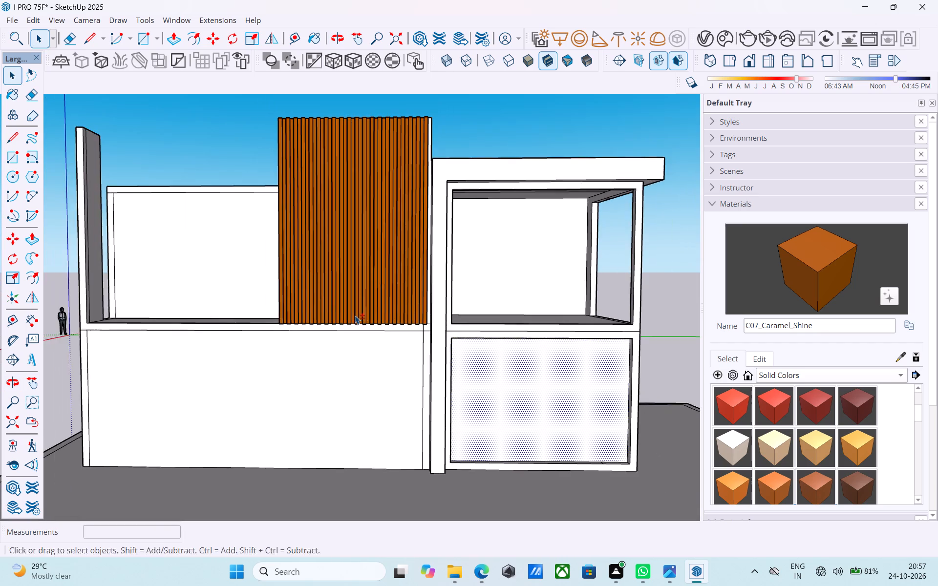
{"action": "middle_click_drag", "start_coordinate": [355, 315], "coordinate": [366, 311], "text": "shift"}
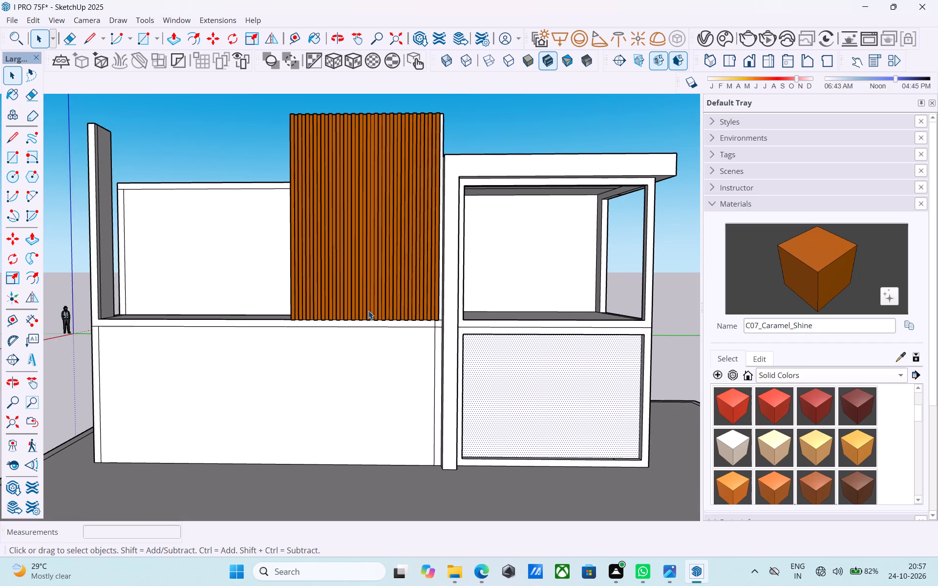
Draw a horizontal line about 26' 9" long from the lower end-bay opening's top corner across the lower wall to the far corner.
{"action": "scroll", "coordinate": [367, 302], "scroll_direction": "down", "scroll_amount": 4}
{"action": "middle_click_drag", "start_coordinate": [365, 302], "coordinate": [351, 293]}
{"action": "scroll", "coordinate": [368, 316], "scroll_direction": "up", "scroll_amount": 8}
{"action": "middle_click_drag", "start_coordinate": [455, 322], "coordinate": [448, 316]}
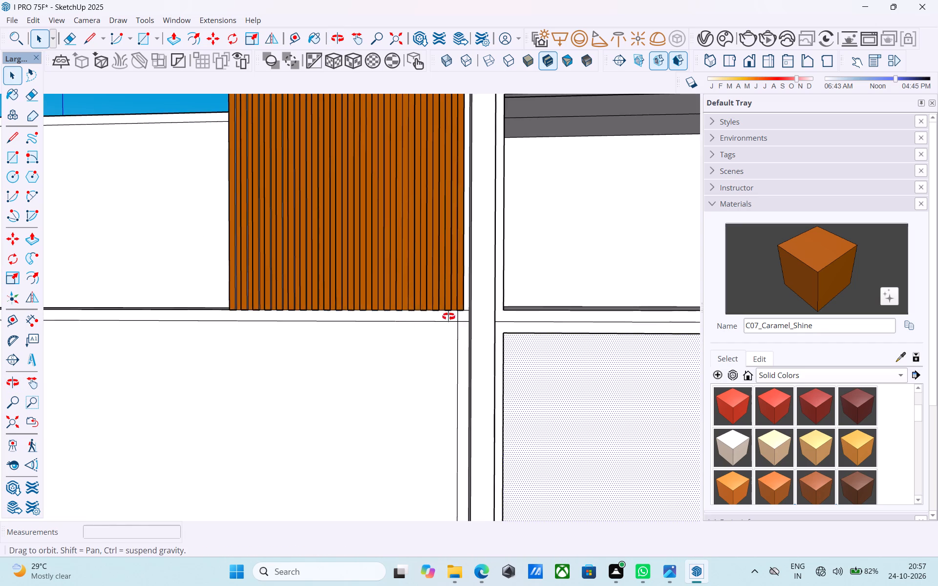
{"action": "middle_click_drag", "start_coordinate": [448, 316], "coordinate": [395, 347]}
{"action": "scroll", "coordinate": [429, 300], "scroll_direction": "up", "scroll_amount": 1}
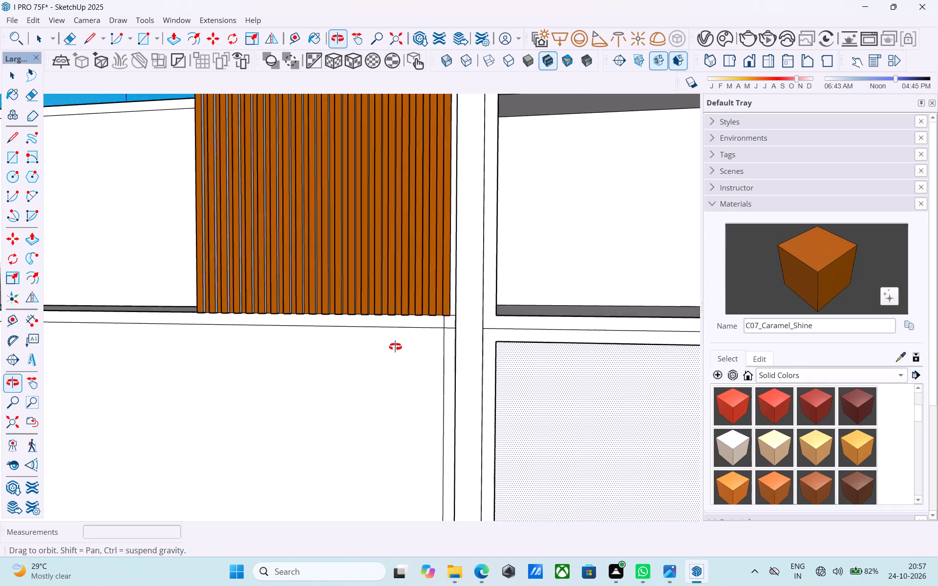
{"action": "middle_click_drag", "start_coordinate": [395, 347], "coordinate": [477, 292]}
{"action": "scroll", "coordinate": [392, 350], "scroll_direction": "down", "scroll_amount": 3}
{"action": "scroll", "coordinate": [480, 295], "scroll_direction": "up", "scroll_amount": 1}
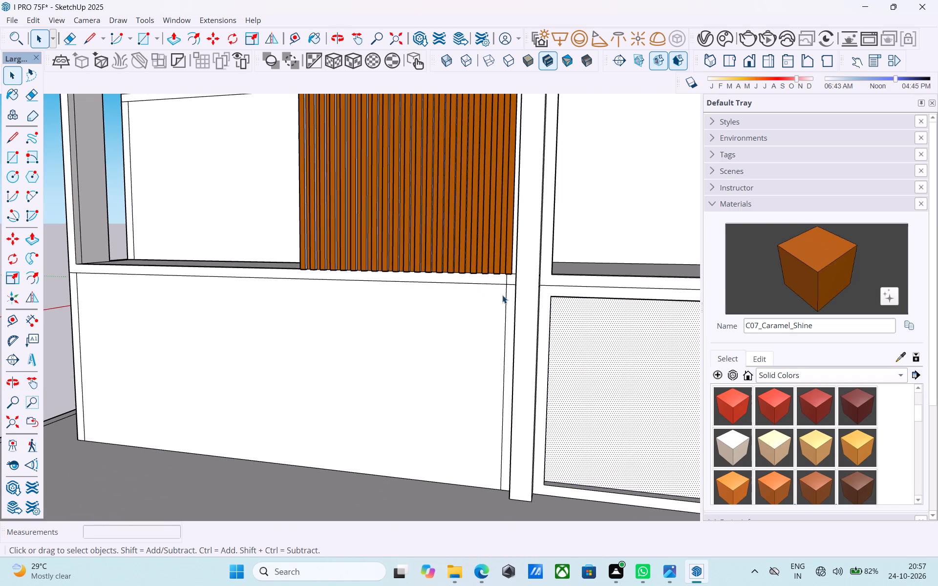
{"action": "middle_click_drag", "start_coordinate": [524, 293], "coordinate": [507, 288], "text": "shift"}
{"action": "scroll", "coordinate": [505, 288], "scroll_direction": "up", "scroll_amount": 4}
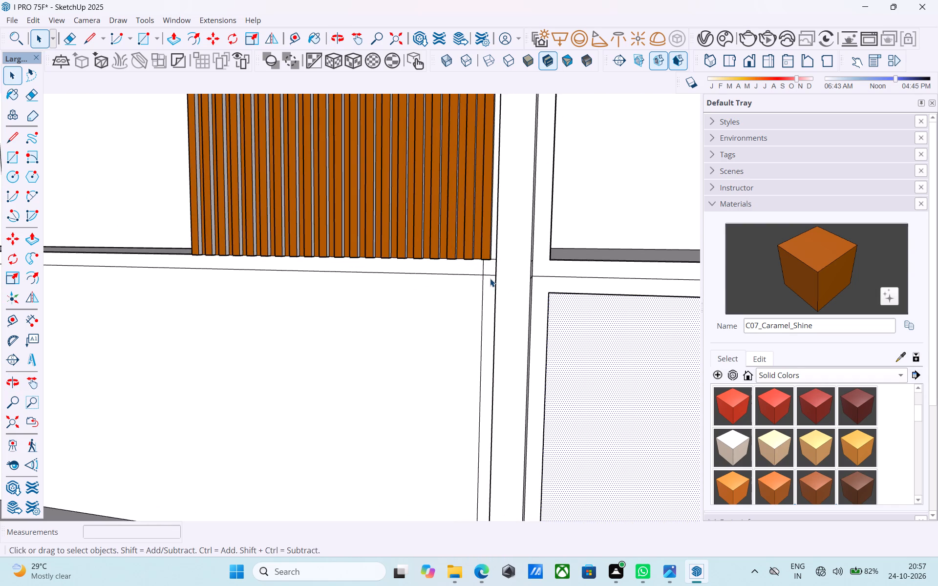
{"action": "key", "text": "l"}
{"action": "left_click", "coordinate": [552, 293]}
{"action": "scroll", "coordinate": [352, 302], "scroll_direction": "down", "scroll_amount": 4}
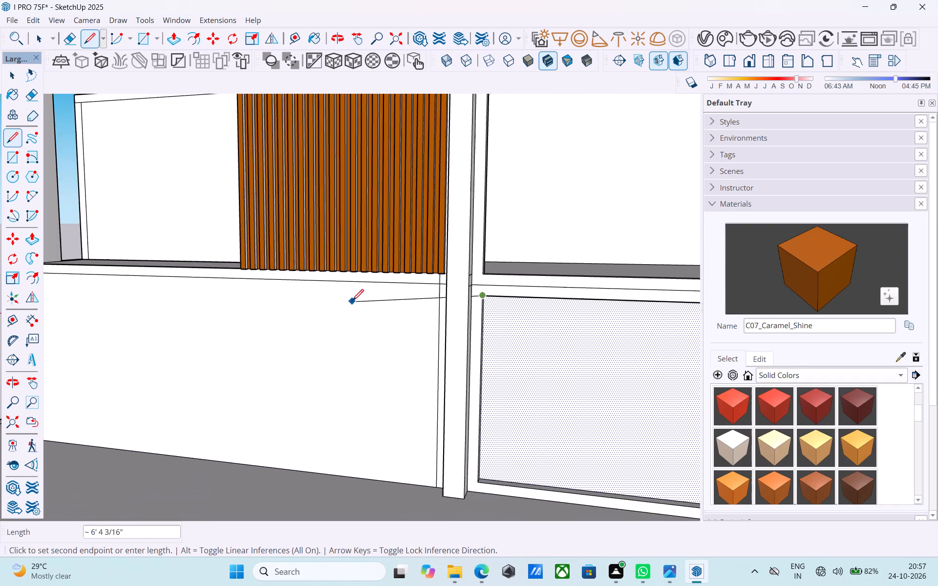
{"action": "middle_click_drag", "start_coordinate": [351, 302], "coordinate": [763, 322]}
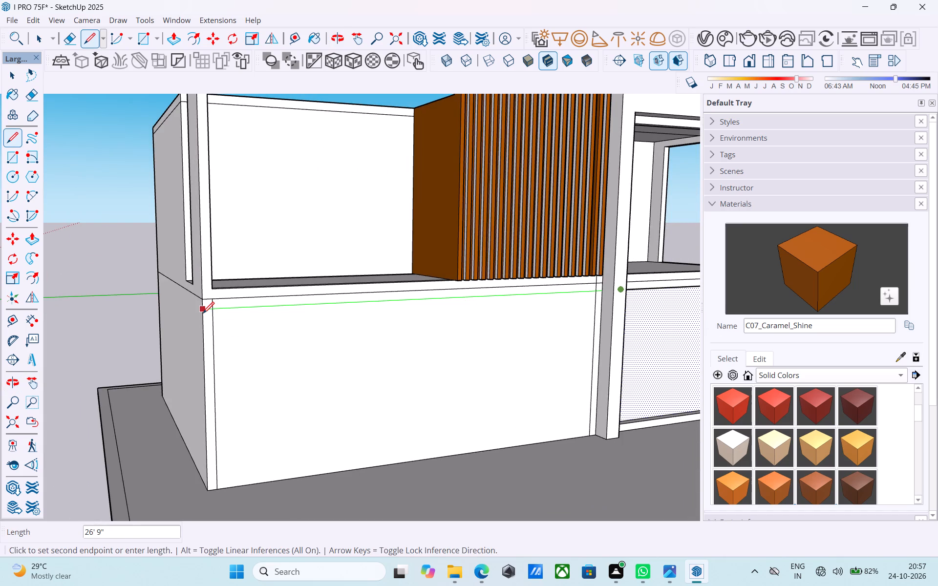
{"action": "left_click", "coordinate": [203, 314]}
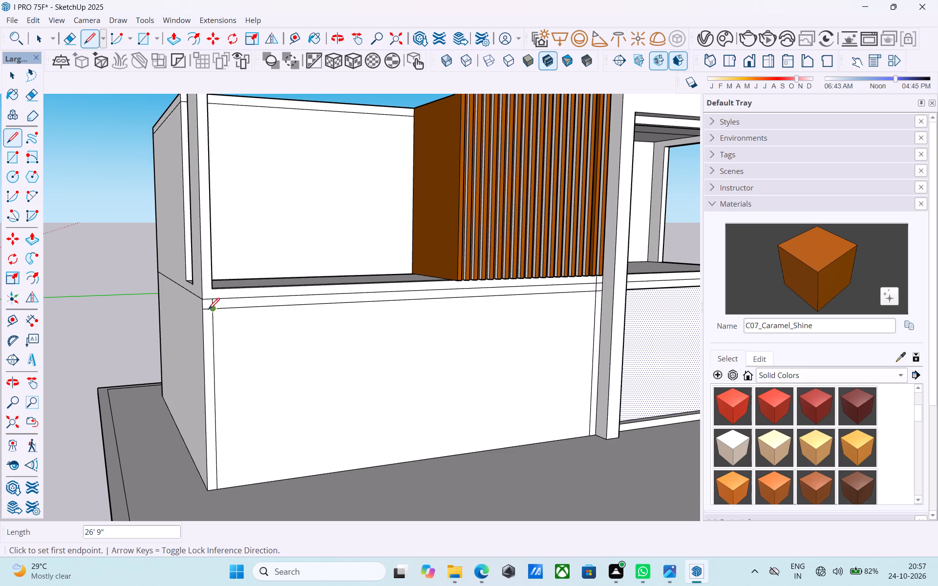
Erase the old floor line under the terrace and fluted wall, plus the vertical line stubs above the new line.
{"action": "key", "text": "space"}
{"action": "scroll", "coordinate": [212, 297], "scroll_direction": "up", "scroll_amount": 5}
{"action": "key", "text": "e"}
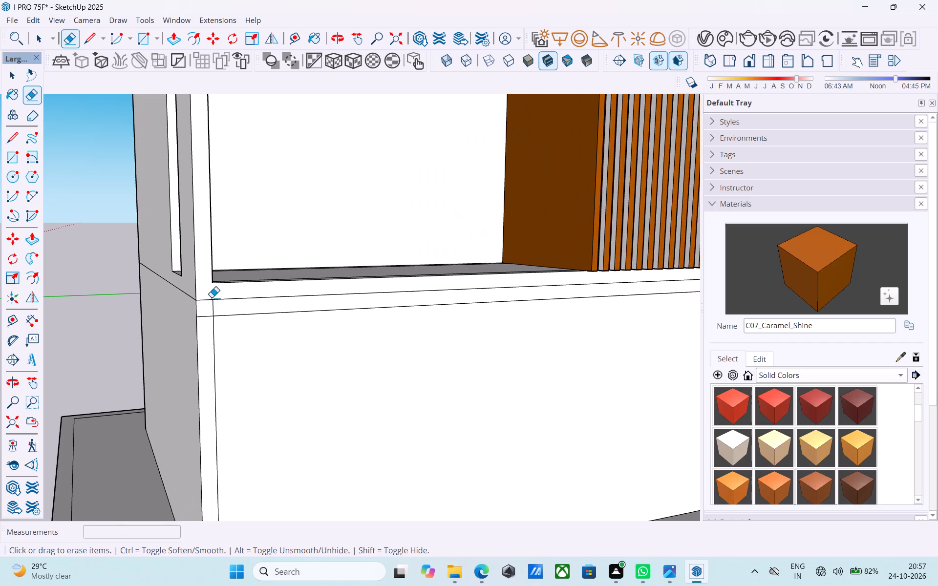
{"action": "left_click_drag", "start_coordinate": [217, 301], "coordinate": [222, 306]}
{"action": "left_click_drag", "start_coordinate": [215, 302], "coordinate": [210, 302]}
{"action": "left_click", "coordinate": [207, 301]}
{"action": "left_click", "coordinate": [226, 300]}
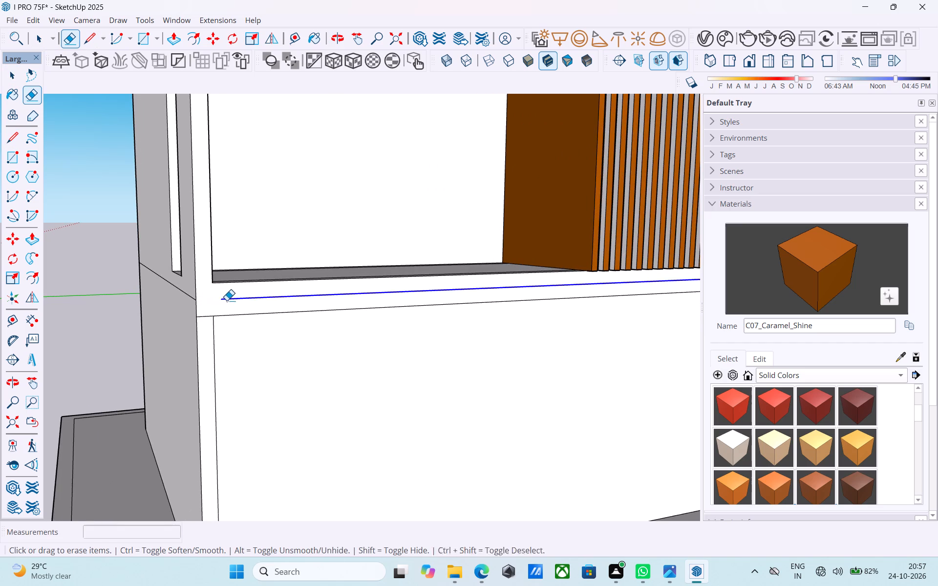
{"action": "scroll", "coordinate": [171, 326], "scroll_direction": "down", "scroll_amount": 12}
{"action": "scroll", "coordinate": [322, 313], "scroll_direction": "up", "scroll_amount": 13}
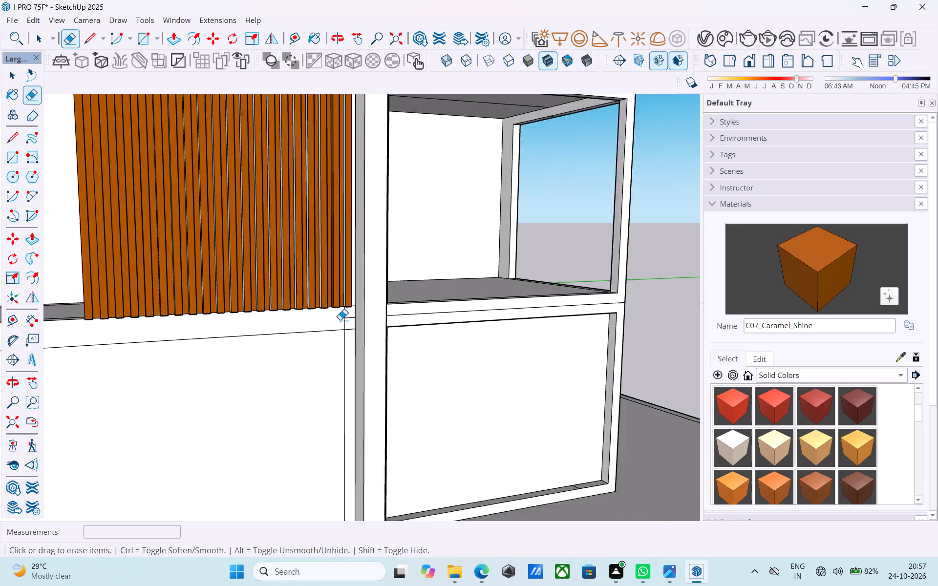
{"action": "scroll", "coordinate": [340, 320], "scroll_direction": "up", "scroll_amount": 4}
{"action": "left_click_drag", "start_coordinate": [351, 318], "coordinate": [341, 315]}
Erase the old floor line between the upper and lower openings on the end bay's front and side walls.
{"action": "left_click", "coordinate": [436, 308]}
{"action": "scroll", "coordinate": [373, 332], "scroll_direction": "down", "scroll_amount": 6}
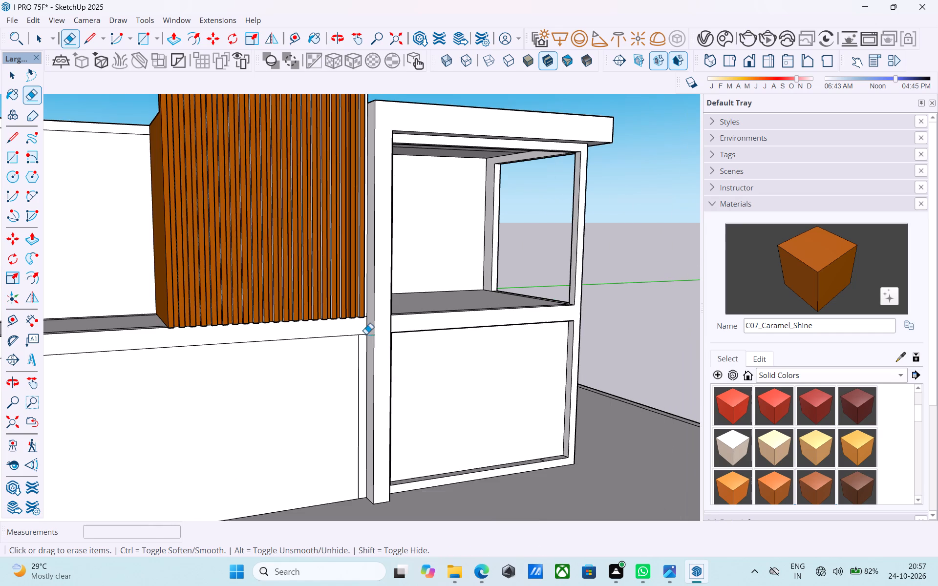
{"action": "middle_click_drag", "start_coordinate": [361, 334], "coordinate": [125, 330]}
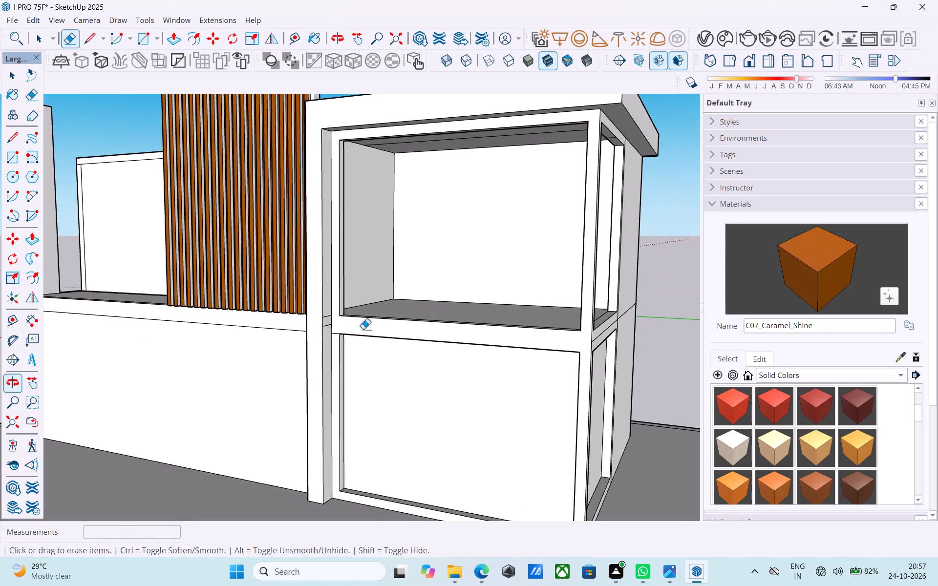
{"action": "middle_click_drag", "start_coordinate": [397, 331], "coordinate": [221, 308]}
{"action": "scroll", "coordinate": [210, 311], "scroll_direction": "down", "scroll_amount": 1}
{"action": "scroll", "coordinate": [364, 348], "scroll_direction": "up", "scroll_amount": 3}
{"action": "left_click_drag", "start_coordinate": [392, 315], "coordinate": [392, 309]}
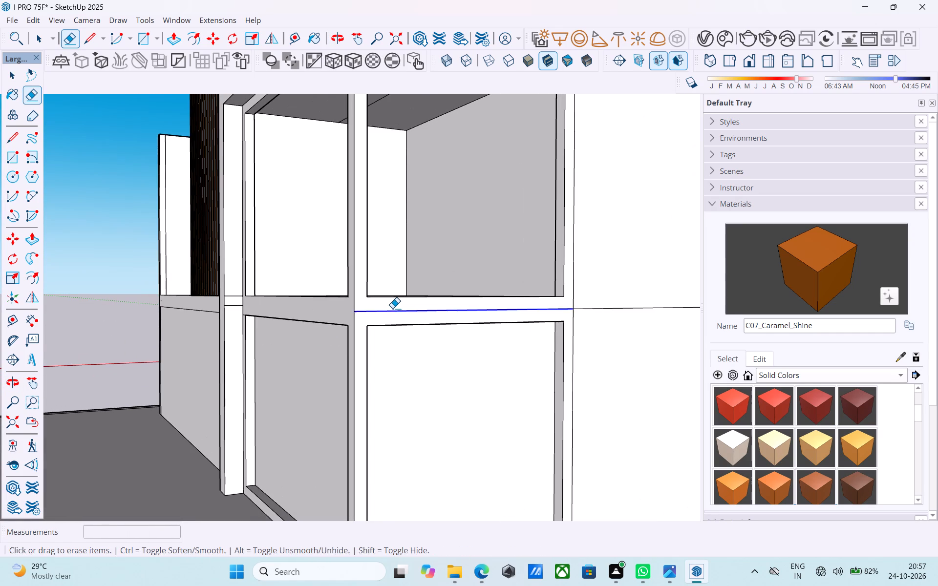
{"action": "key", "text": "space"}
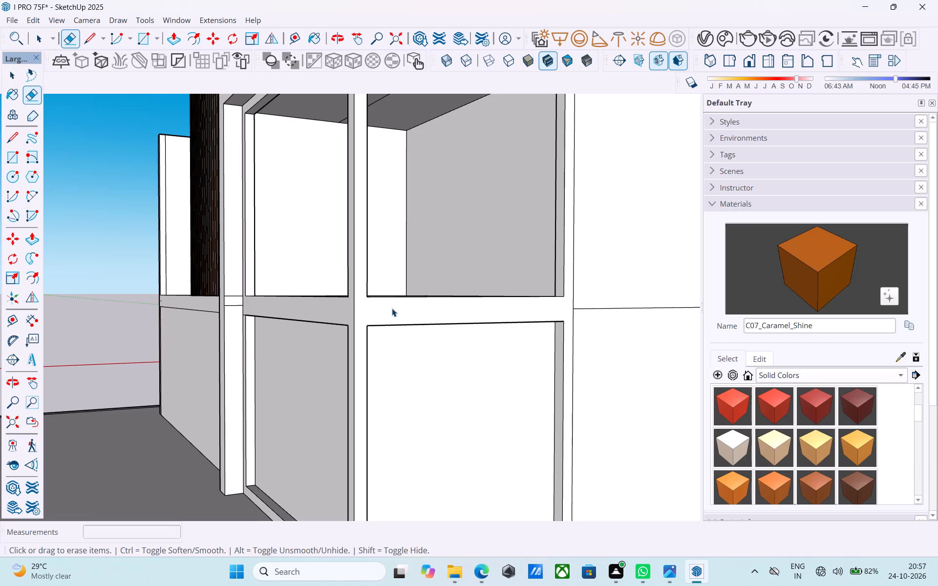
Draw short lines from the lower front opening's top corner to the building's corner edge and on to the side opening.
{"action": "scroll", "coordinate": [392, 308], "scroll_direction": "down", "scroll_amount": 9}
{"action": "middle_click_drag", "start_coordinate": [387, 312], "coordinate": [523, 313]}
{"action": "key", "text": "l"}
{"action": "scroll", "coordinate": [462, 322], "scroll_direction": "up", "scroll_amount": 11}
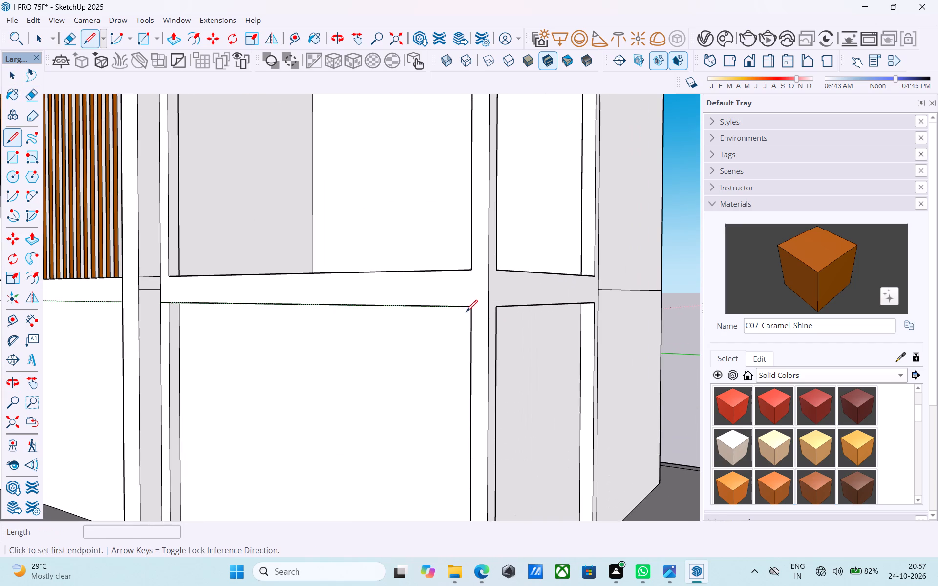
{"action": "left_click", "coordinate": [473, 309]}
{"action": "left_click", "coordinate": [490, 311]}
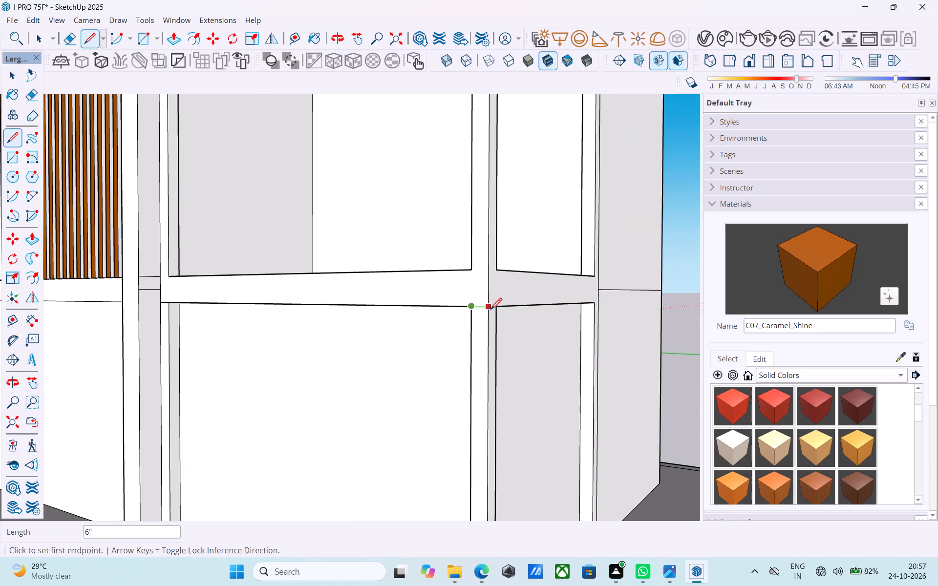
{"action": "left_click", "coordinate": [489, 308]}
{"action": "left_click", "coordinate": [498, 308]}
{"action": "key", "text": "space"}
{"action": "scroll", "coordinate": [421, 322], "scroll_direction": "down", "scroll_amount": 4}
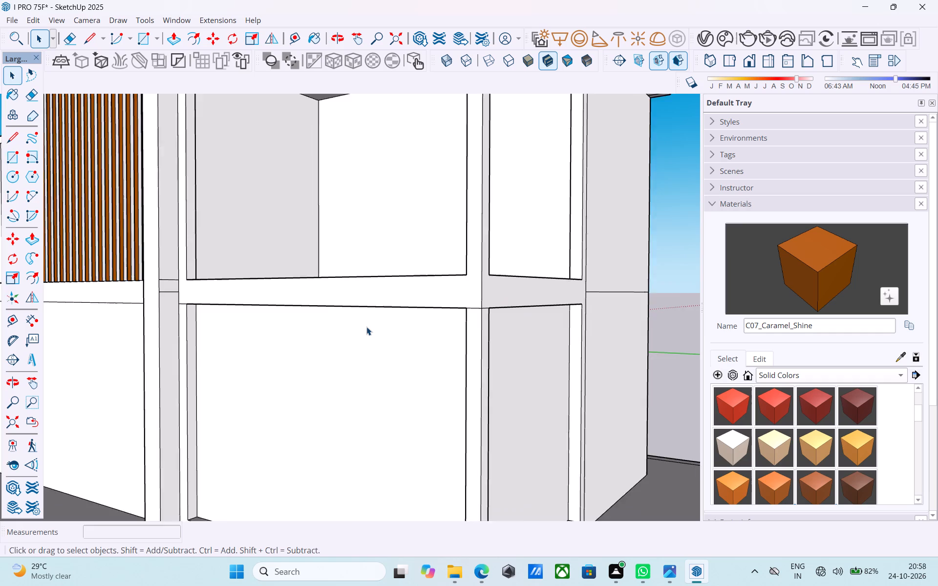
Draw a short line from the lower side opening's top corner to the side wall's vertical dividing line.
{"action": "scroll", "coordinate": [366, 327], "scroll_direction": "down", "scroll_amount": 3}
{"action": "middle_click_drag", "start_coordinate": [498, 318], "coordinate": [365, 322]}
{"action": "scroll", "coordinate": [433, 317], "scroll_direction": "up", "scroll_amount": 6}
{"action": "key", "text": "l"}
{"action": "scroll", "coordinate": [432, 315], "scroll_direction": "down", "scroll_amount": 1}
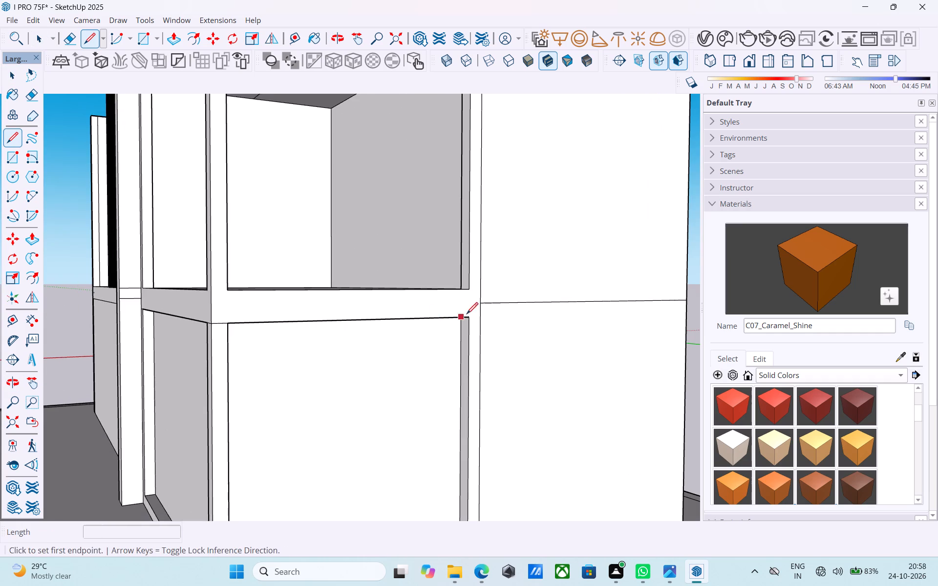
{"action": "left_click", "coordinate": [472, 316]}
{"action": "left_click", "coordinate": [479, 317]}
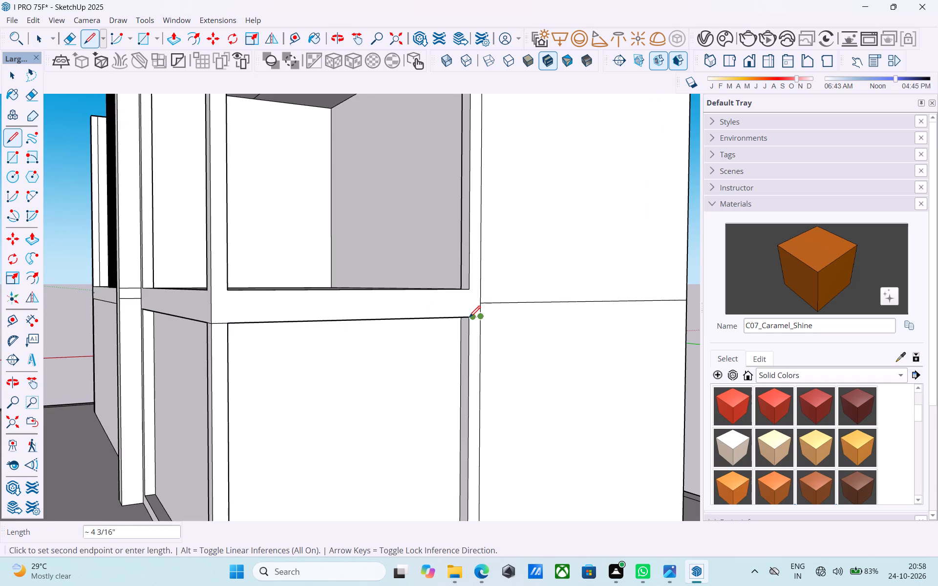
{"action": "scroll", "coordinate": [469, 318], "scroll_direction": "up", "scroll_amount": 6}
{"action": "left_click", "coordinate": [466, 319]}
{"action": "key", "text": "space"}
{"action": "scroll", "coordinate": [486, 308], "scroll_direction": "down", "scroll_amount": 4}
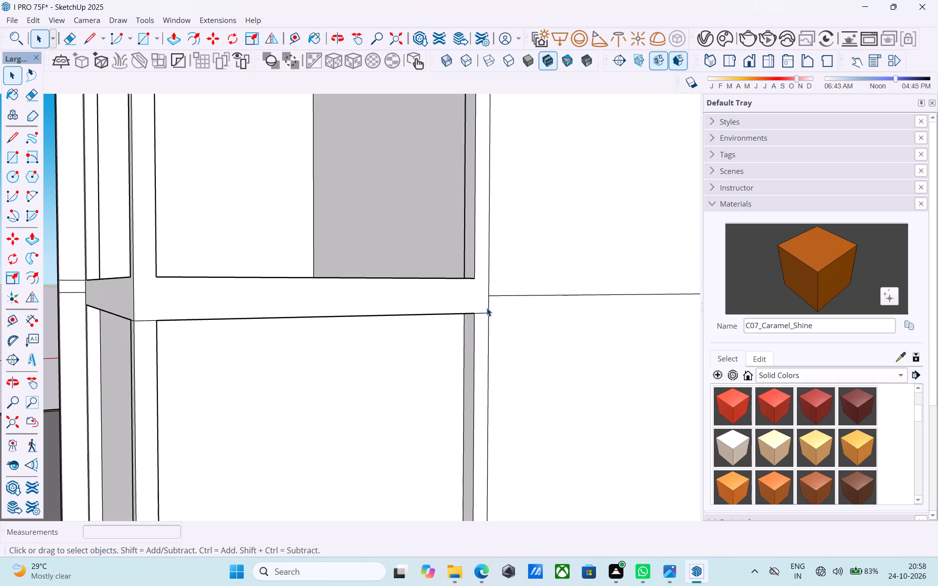
Draw a short line from the terrace opening's bottom corner to the building's far corner edge, closing off the floor band.
{"action": "scroll", "coordinate": [487, 308], "scroll_direction": "down", "scroll_amount": 6}
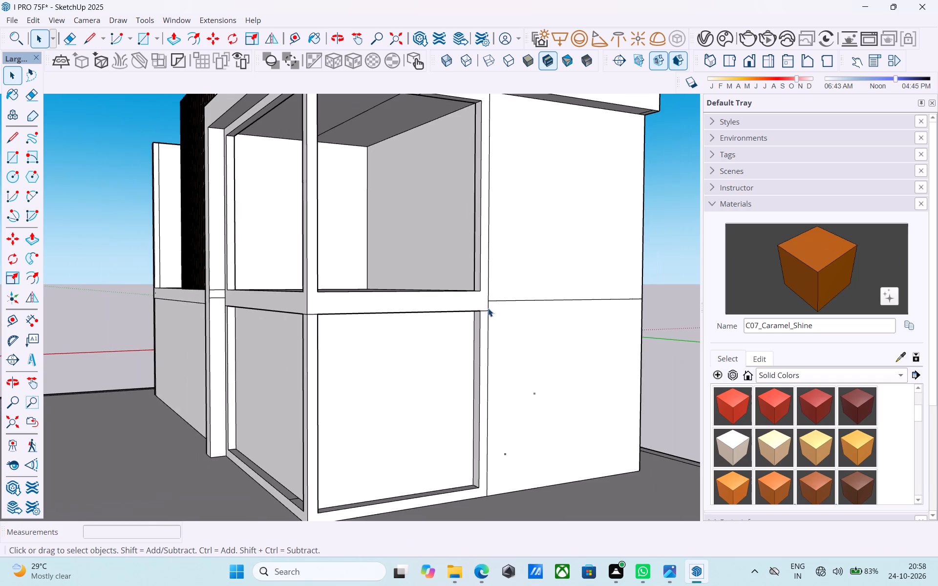
{"action": "middle_click_drag", "start_coordinate": [332, 345], "coordinate": [736, 349]}
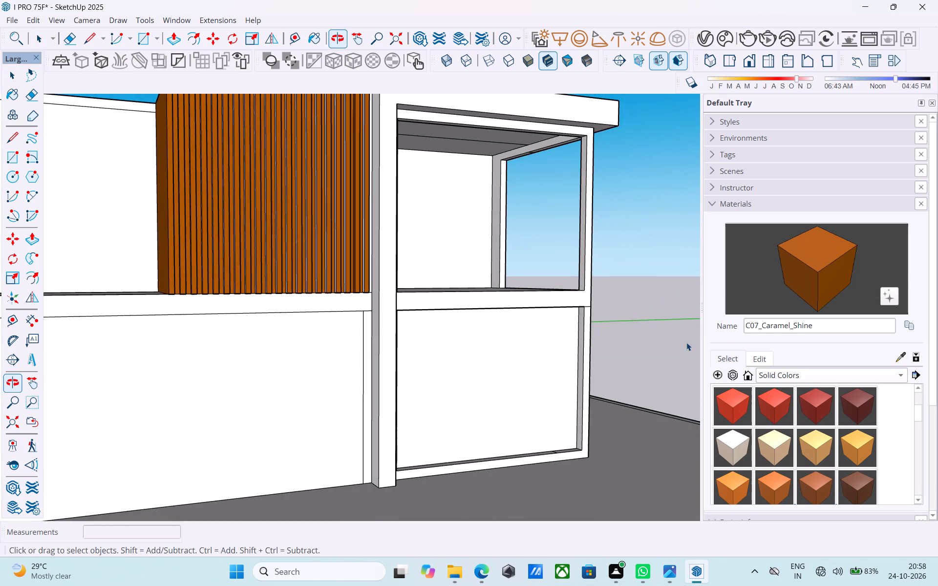
{"action": "scroll", "coordinate": [682, 342], "scroll_direction": "down", "scroll_amount": 6}
{"action": "middle_click_drag", "start_coordinate": [484, 359], "coordinate": [631, 366]}
{"action": "scroll", "coordinate": [388, 345], "scroll_direction": "up", "scroll_amount": 10}
{"action": "key", "text": "l"}
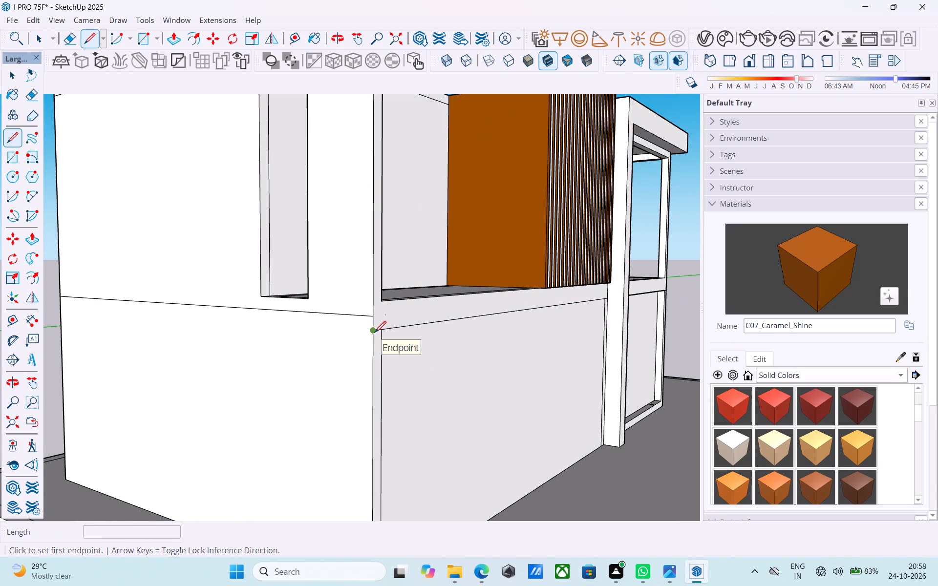
{"action": "key", "text": "space"}
{"action": "middle_click_drag", "start_coordinate": [376, 334], "coordinate": [315, 360]}
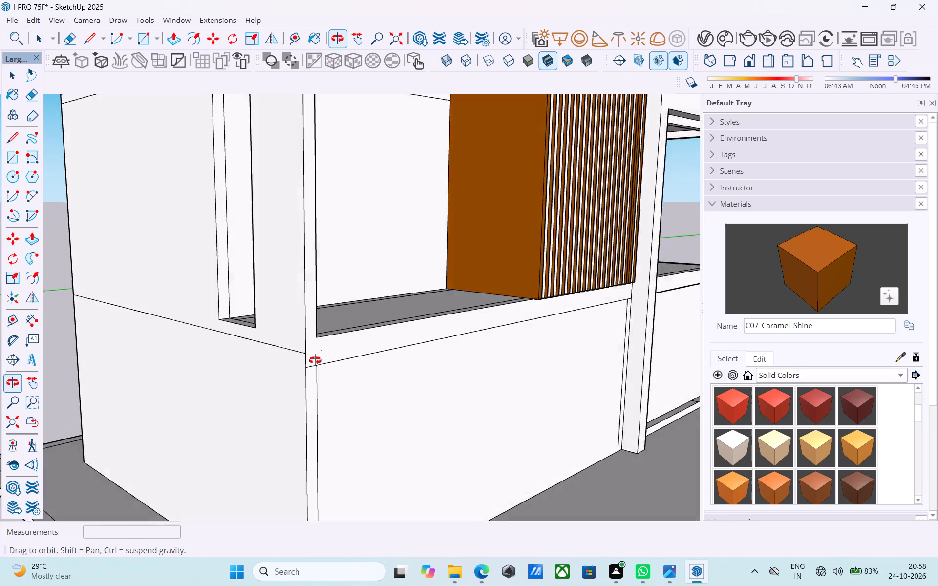
{"action": "middle_click_drag", "start_coordinate": [315, 360], "coordinate": [309, 360]}
{"action": "scroll", "coordinate": [309, 360], "scroll_direction": "up", "scroll_amount": 1}
{"action": "key", "text": "l"}
{"action": "left_click", "coordinate": [271, 339]}
{"action": "left_click", "coordinate": [258, 341]}
{"action": "key", "text": "space"}
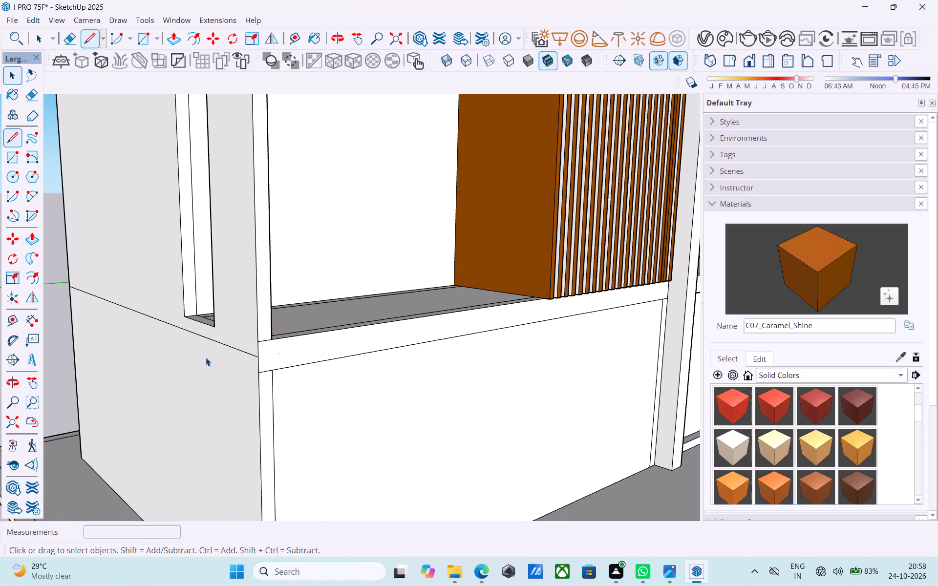
Push/Pull the floor band beneath the terrace and fluted wall outward by 3", and extend it a further 10' as a projecting slab.
{"action": "scroll", "coordinate": [205, 358], "scroll_direction": "down", "scroll_amount": 6}
{"action": "middle_click_drag", "start_coordinate": [458, 336], "coordinate": [217, 330]}
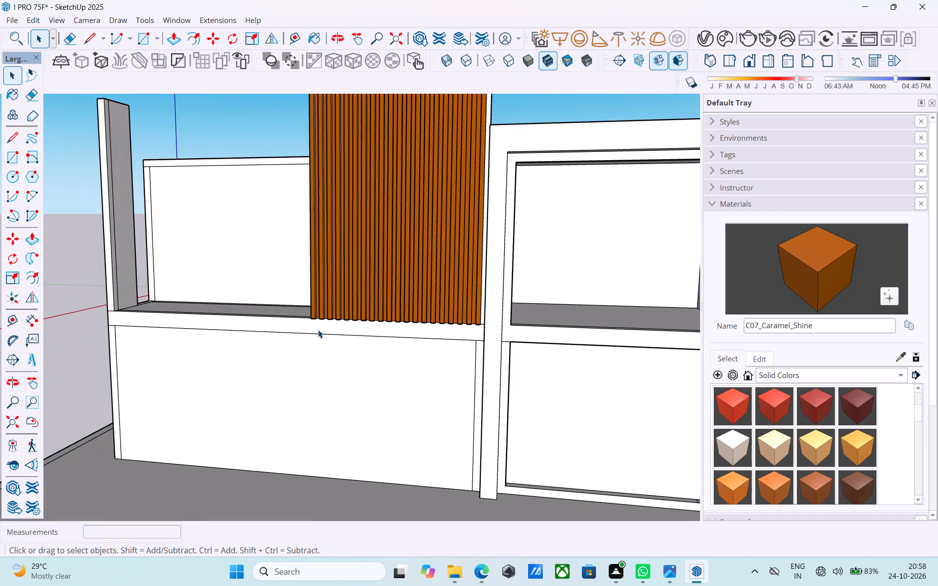
{"action": "left_click", "coordinate": [318, 330]}
{"action": "key", "text": "p"}
{"action": "left_click", "coordinate": [319, 330]}
{"action": "left_click", "coordinate": [287, 354]}
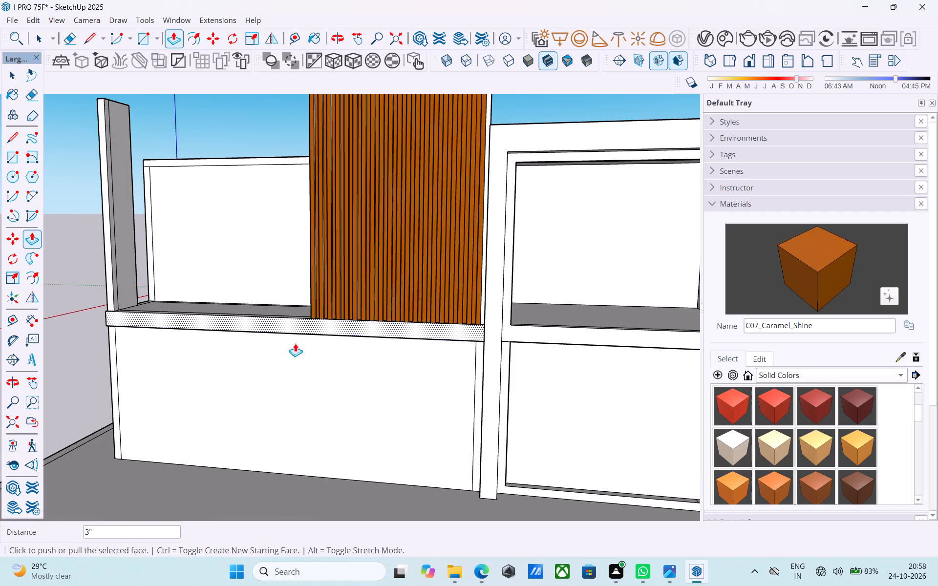
{"action": "left_click", "coordinate": [324, 321]}
{"action": "scroll", "coordinate": [314, 337], "scroll_direction": "down", "scroll_amount": 5}
{"action": "left_click", "coordinate": [313, 337]}
{"action": "left_click", "coordinate": [328, 325]}
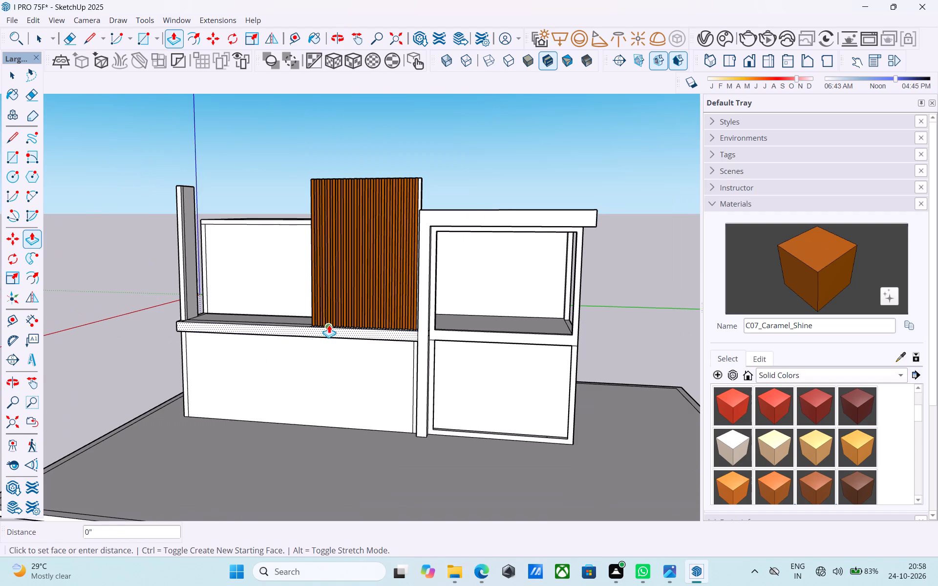
{"action": "scroll", "coordinate": [309, 348], "scroll_direction": "down", "scroll_amount": 4}
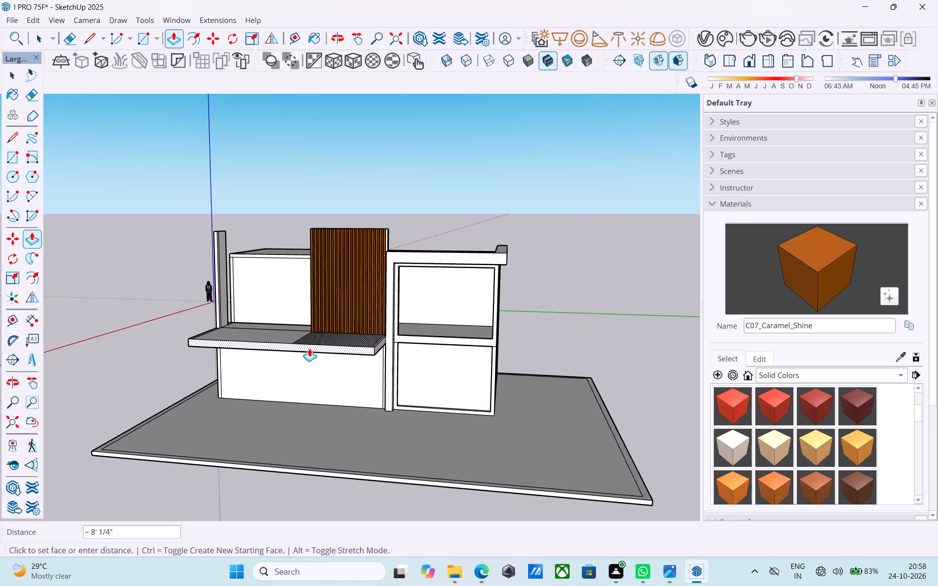
{"action": "type", "text": "10'"}
{"action": "key", "text": "Return"}
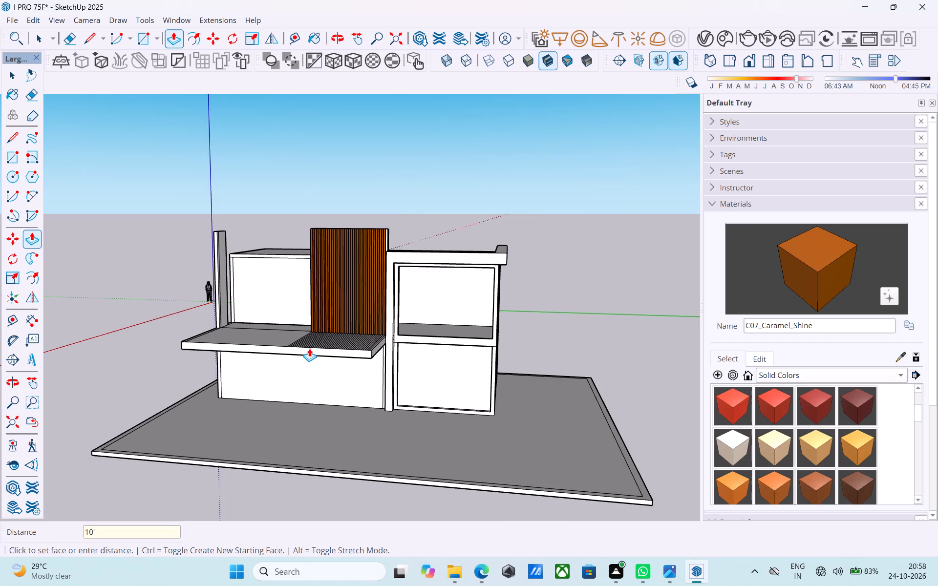
Push/Pull the projecting slab's end face beside the pillar by 1' so it extends across the pillar's front.
{"action": "key", "text": "space"}
{"action": "middle_click_drag", "start_coordinate": [309, 351], "coordinate": [361, 324]}
{"action": "scroll", "coordinate": [404, 339], "scroll_direction": "up", "scroll_amount": 4}
{"action": "middle_click_drag", "start_coordinate": [405, 343], "coordinate": [302, 353]}
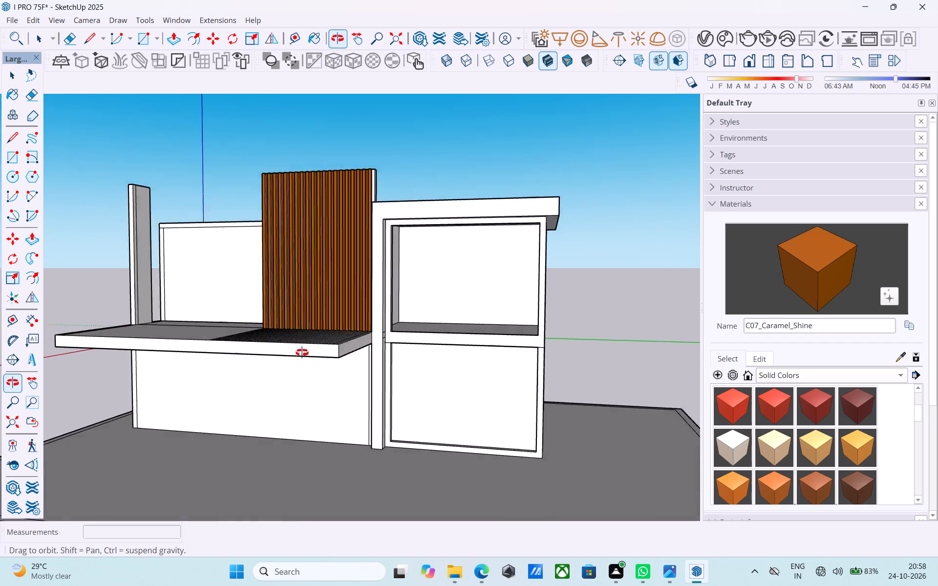
{"action": "middle_click_drag", "start_coordinate": [302, 353], "coordinate": [228, 365]}
{"action": "scroll", "coordinate": [358, 350], "scroll_direction": "up", "scroll_amount": 9}
{"action": "left_click", "coordinate": [342, 339]}
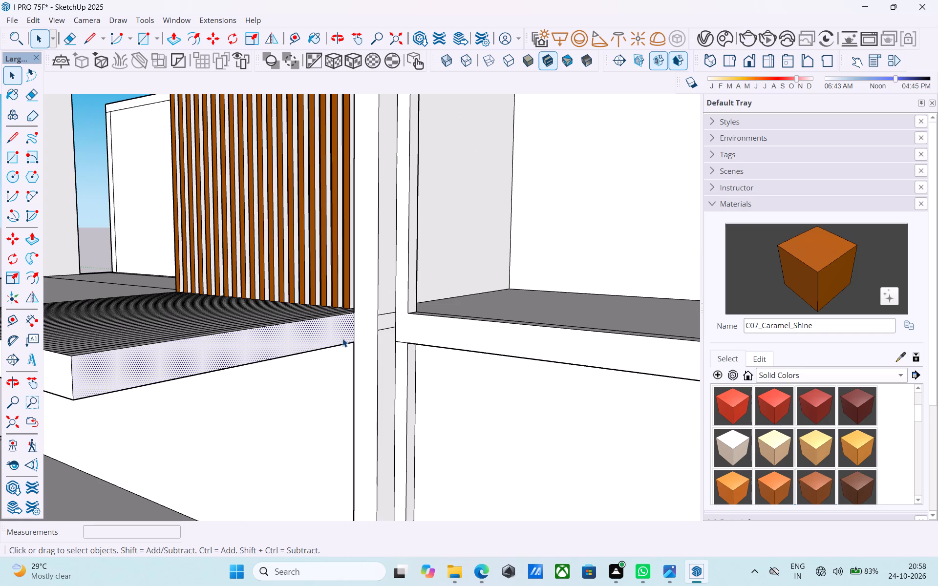
{"action": "key", "text": "p"}
{"action": "left_click", "coordinate": [342, 338]}
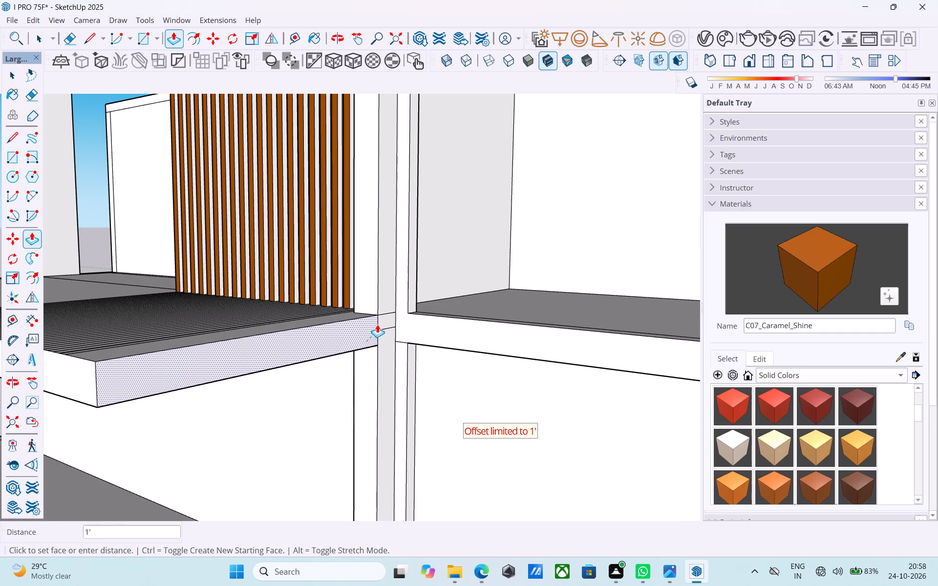
{"action": "left_click", "coordinate": [380, 311]}
{"action": "key", "text": "space"}
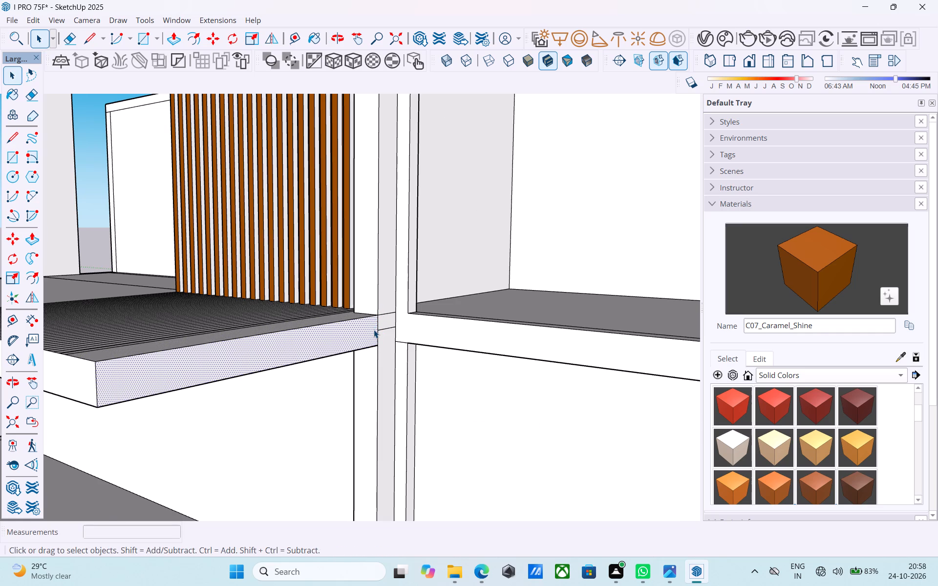
Erase the leftover fluting lines from the projecting slab's top face and save the model.
{"action": "scroll", "coordinate": [374, 330], "scroll_direction": "down", "scroll_amount": 7}
{"action": "middle_click_drag", "start_coordinate": [376, 338], "coordinate": [505, 458]}
{"action": "middle_click_drag", "start_coordinate": [396, 381], "coordinate": [428, 402]}
{"action": "key", "text": "e"}
{"action": "left_click_drag", "start_coordinate": [397, 382], "coordinate": [330, 377]}
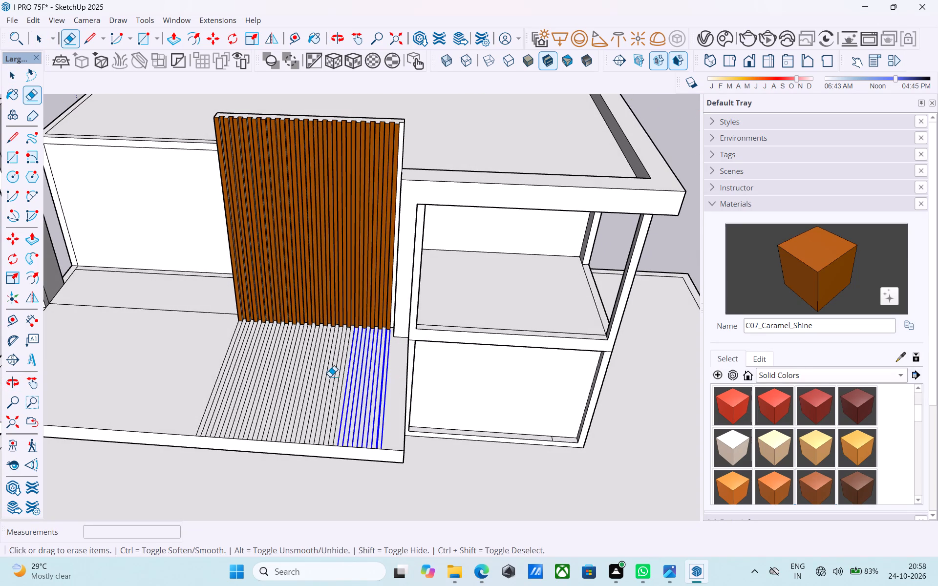
{"action": "left_click_drag", "start_coordinate": [330, 377], "coordinate": [197, 373]}
{"action": "key", "text": "space"}
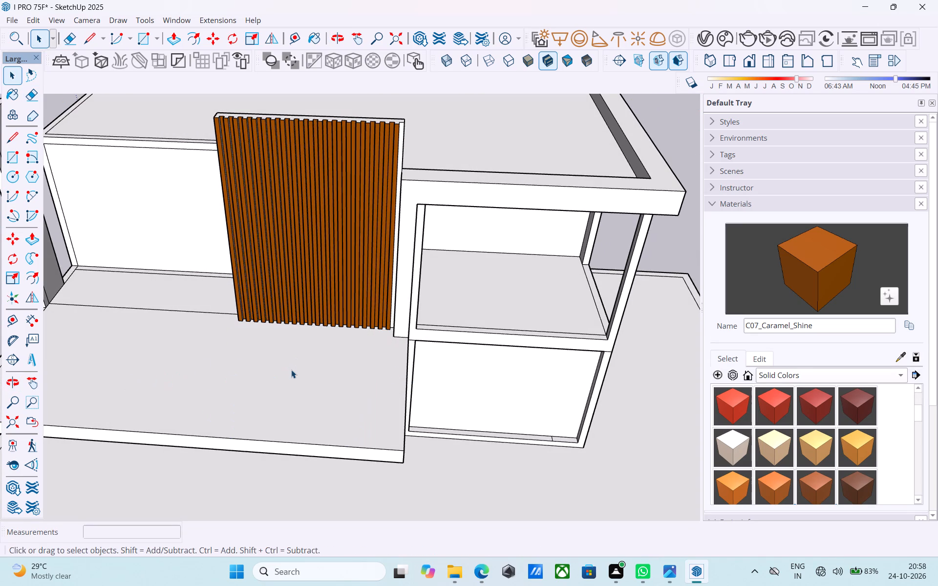
{"action": "key", "text": "ctrl+s"}
{"action": "key", "text": "space"}
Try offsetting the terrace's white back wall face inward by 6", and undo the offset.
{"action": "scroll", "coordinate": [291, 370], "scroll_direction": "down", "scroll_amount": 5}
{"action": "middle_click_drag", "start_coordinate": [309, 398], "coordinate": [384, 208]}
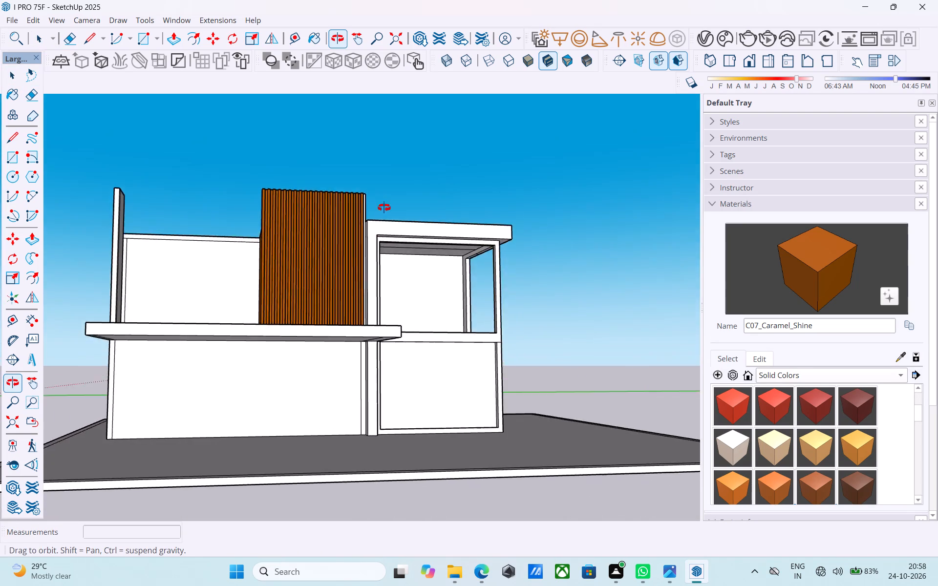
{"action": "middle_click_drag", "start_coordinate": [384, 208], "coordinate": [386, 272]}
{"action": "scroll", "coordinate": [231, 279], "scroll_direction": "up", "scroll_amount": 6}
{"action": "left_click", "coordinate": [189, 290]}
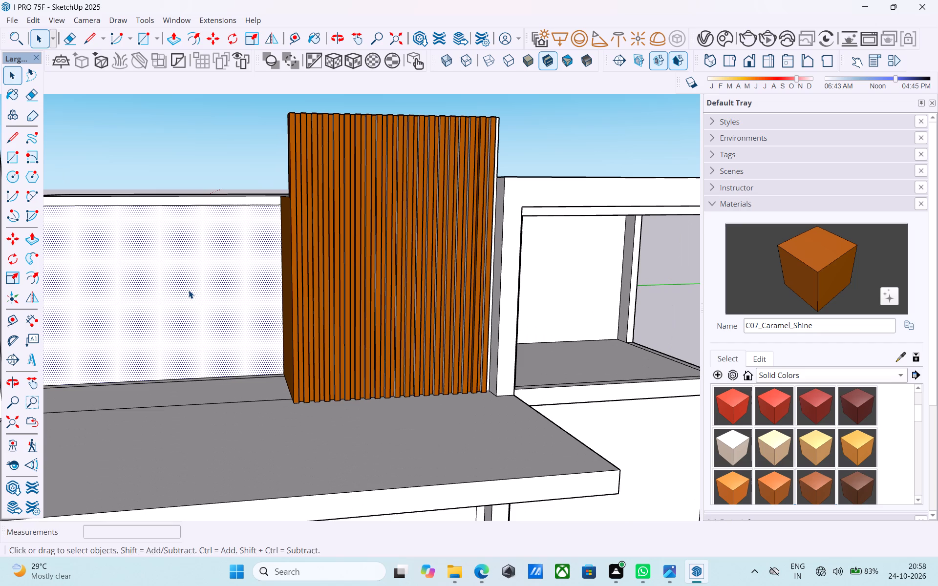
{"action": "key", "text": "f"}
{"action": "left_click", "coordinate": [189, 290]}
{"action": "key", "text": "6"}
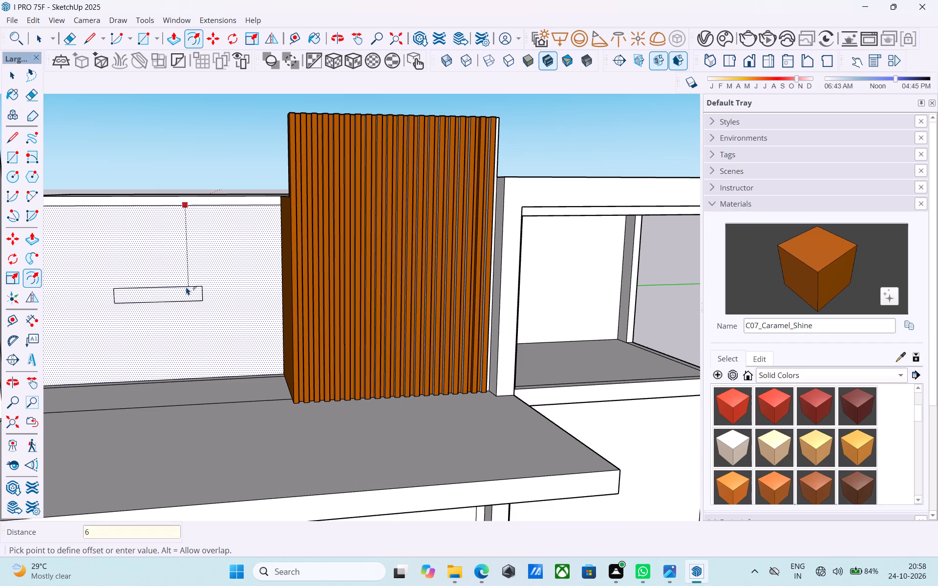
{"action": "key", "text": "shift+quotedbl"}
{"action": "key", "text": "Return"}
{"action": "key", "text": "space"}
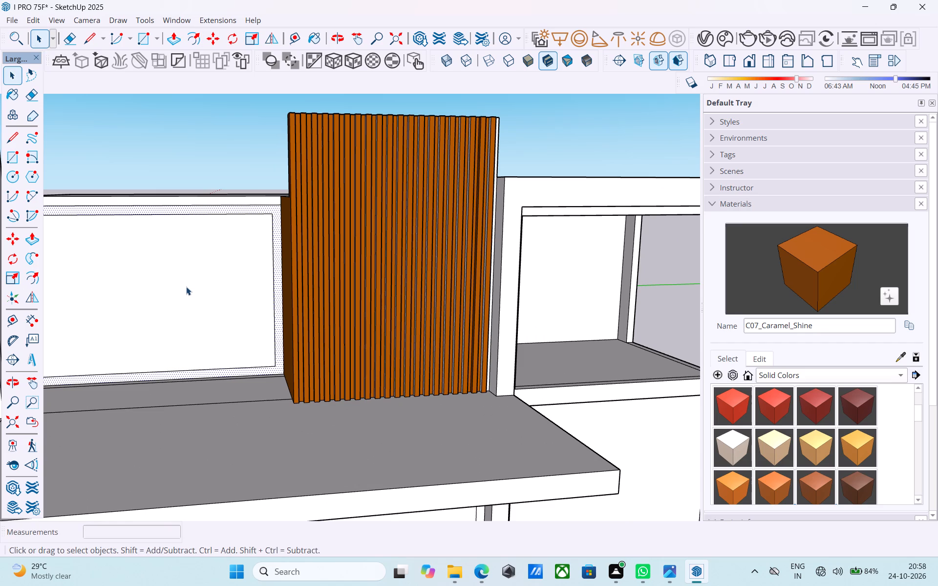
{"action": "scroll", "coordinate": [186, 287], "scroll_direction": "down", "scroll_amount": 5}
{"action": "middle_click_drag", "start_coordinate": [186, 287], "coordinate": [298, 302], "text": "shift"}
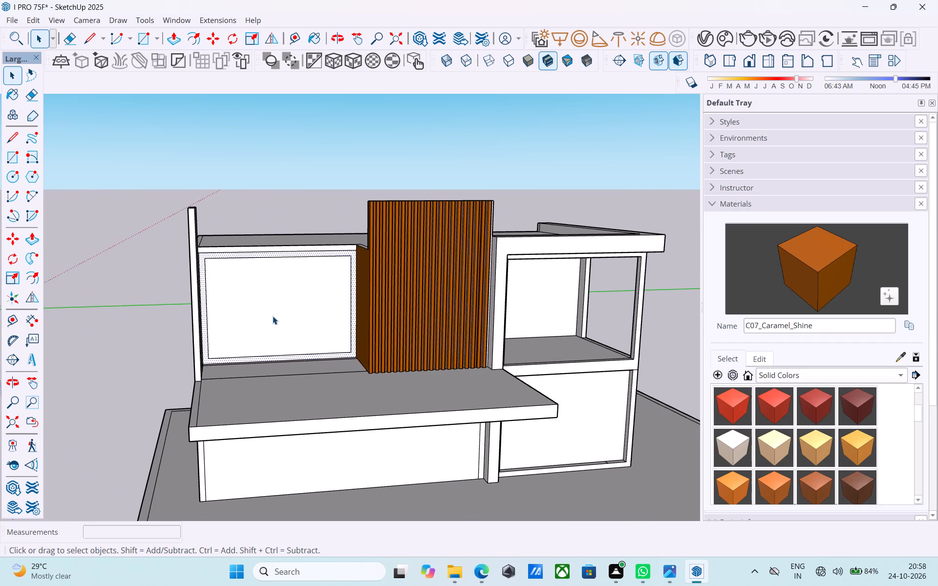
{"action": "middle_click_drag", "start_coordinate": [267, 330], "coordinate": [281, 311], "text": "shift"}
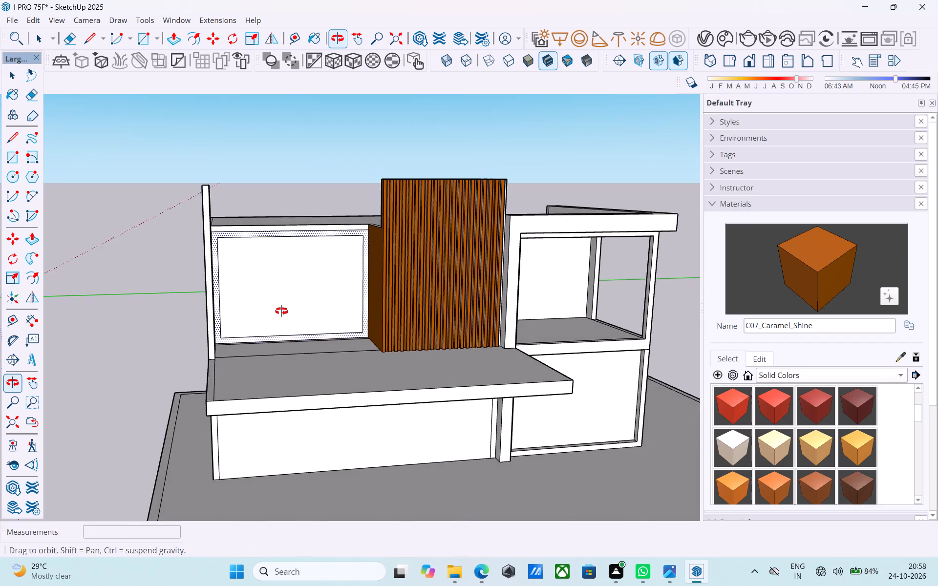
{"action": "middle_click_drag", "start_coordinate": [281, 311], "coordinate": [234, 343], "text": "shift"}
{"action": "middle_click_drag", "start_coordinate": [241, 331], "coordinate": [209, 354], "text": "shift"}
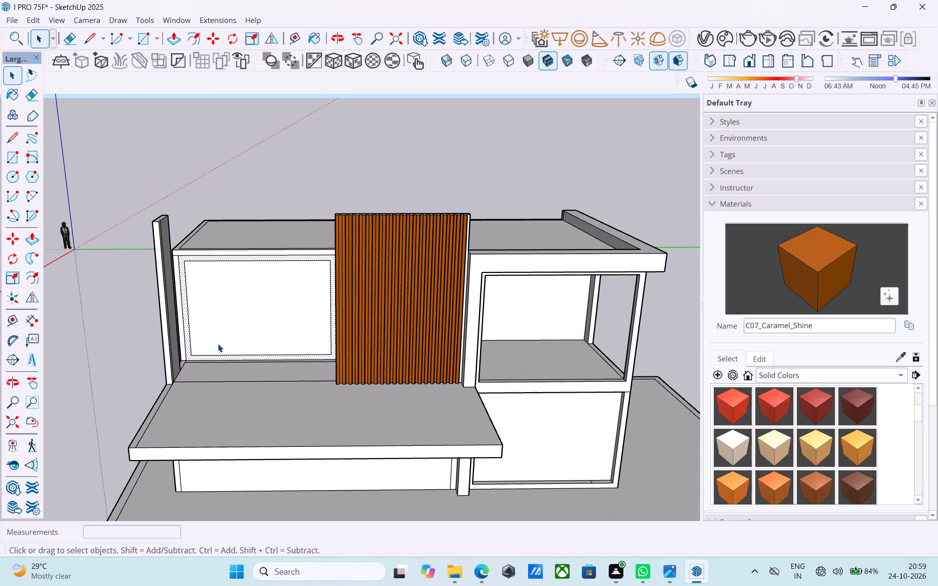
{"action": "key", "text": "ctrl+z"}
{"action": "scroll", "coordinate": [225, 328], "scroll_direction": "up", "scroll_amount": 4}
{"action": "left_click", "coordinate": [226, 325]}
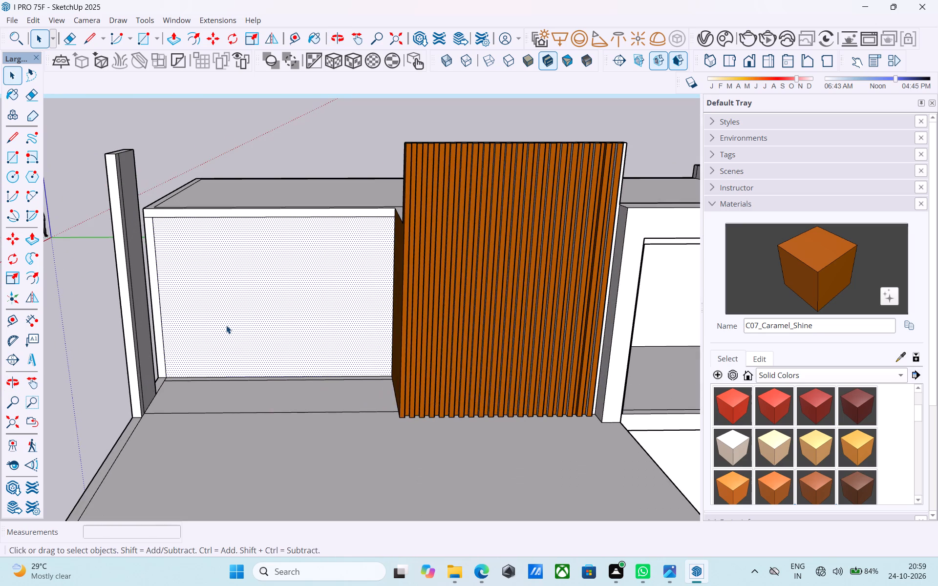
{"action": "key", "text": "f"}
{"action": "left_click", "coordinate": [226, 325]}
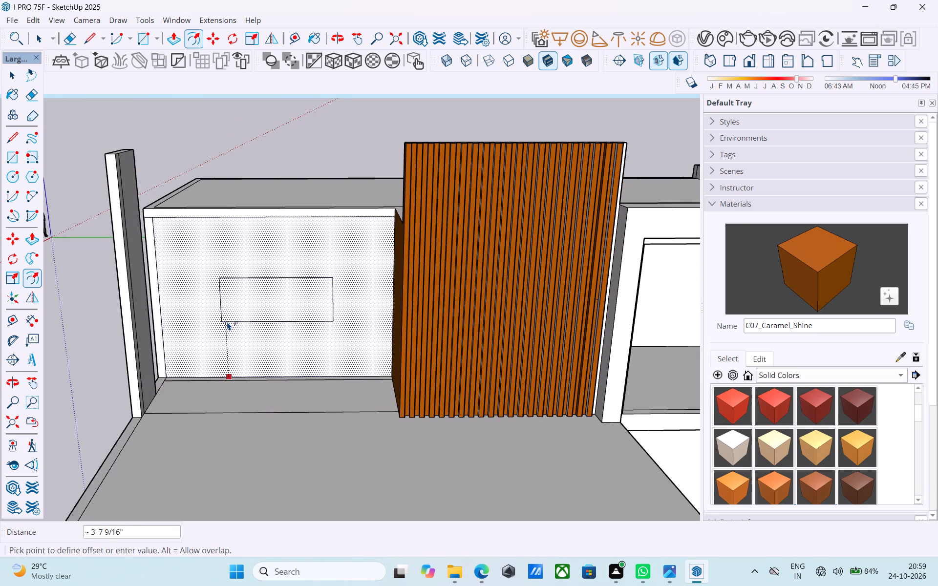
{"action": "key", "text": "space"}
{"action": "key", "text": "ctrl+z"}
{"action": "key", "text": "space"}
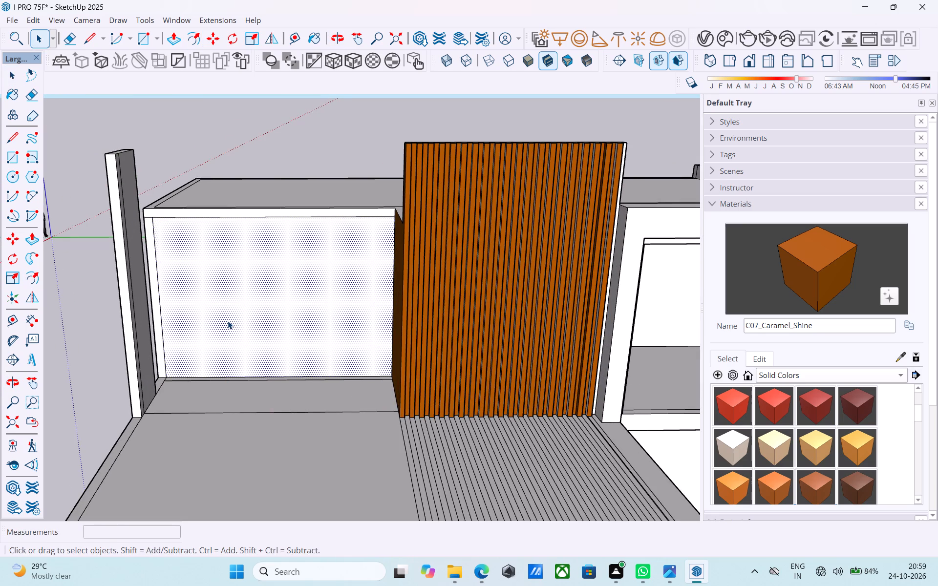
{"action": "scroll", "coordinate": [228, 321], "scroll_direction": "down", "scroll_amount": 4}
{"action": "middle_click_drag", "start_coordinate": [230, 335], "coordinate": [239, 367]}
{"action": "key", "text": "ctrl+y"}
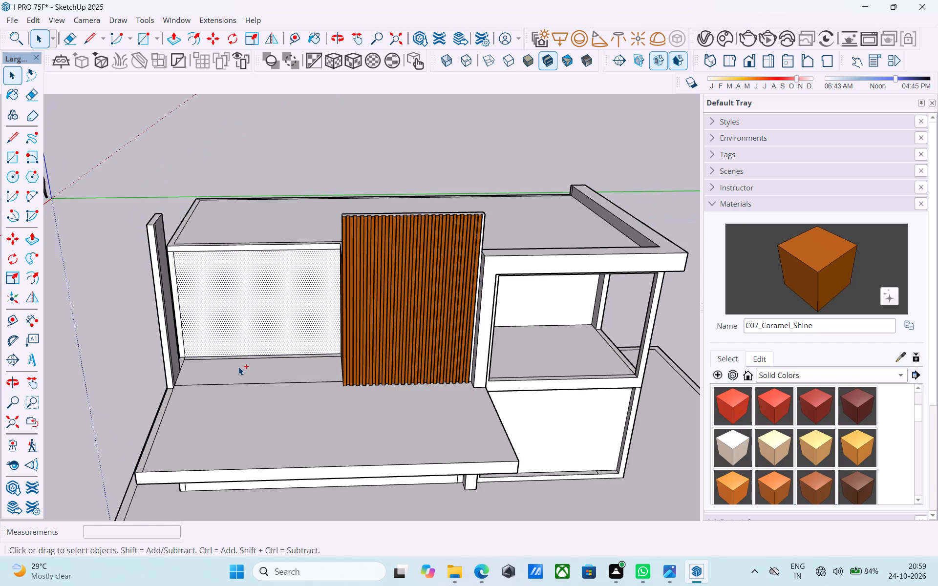
Place a vertical guide on the terrace back wall, 1.5' in from the vertical line near its outer end.
{"action": "scroll", "coordinate": [238, 367], "scroll_direction": "up", "scroll_amount": 5}
{"action": "left_click", "coordinate": [241, 365]}
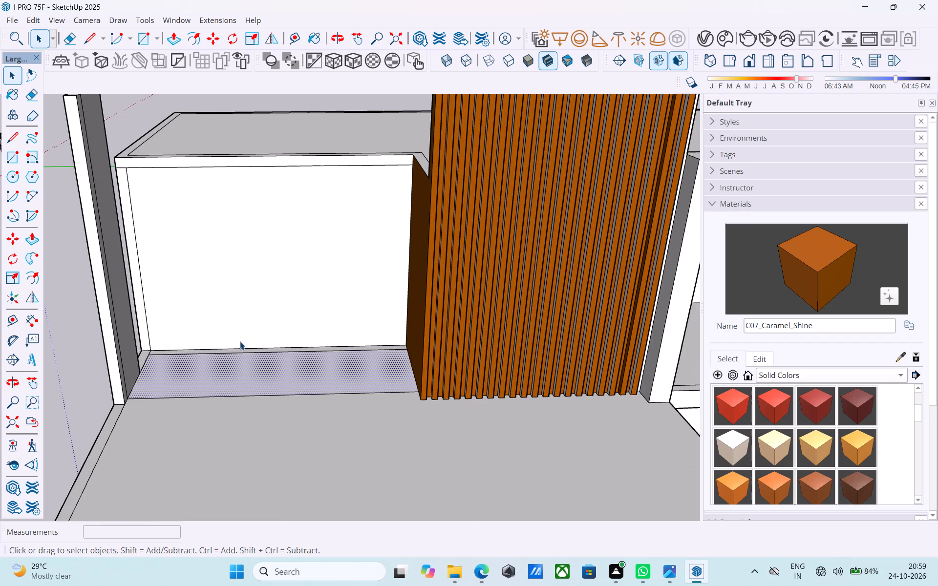
{"action": "middle_click_drag", "start_coordinate": [237, 338], "coordinate": [284, 388], "text": "shift"}
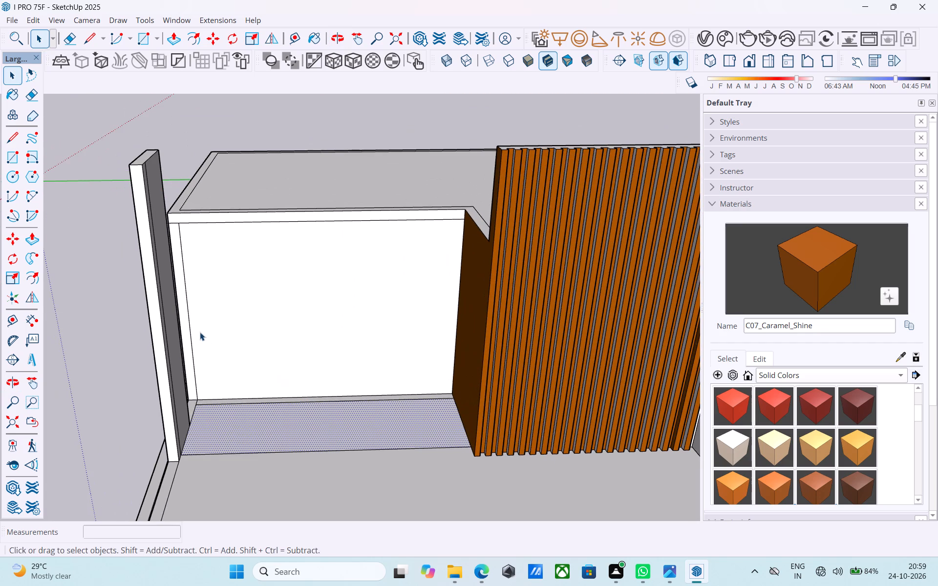
{"action": "key", "text": "t"}
{"action": "left_click", "coordinate": [191, 323]}
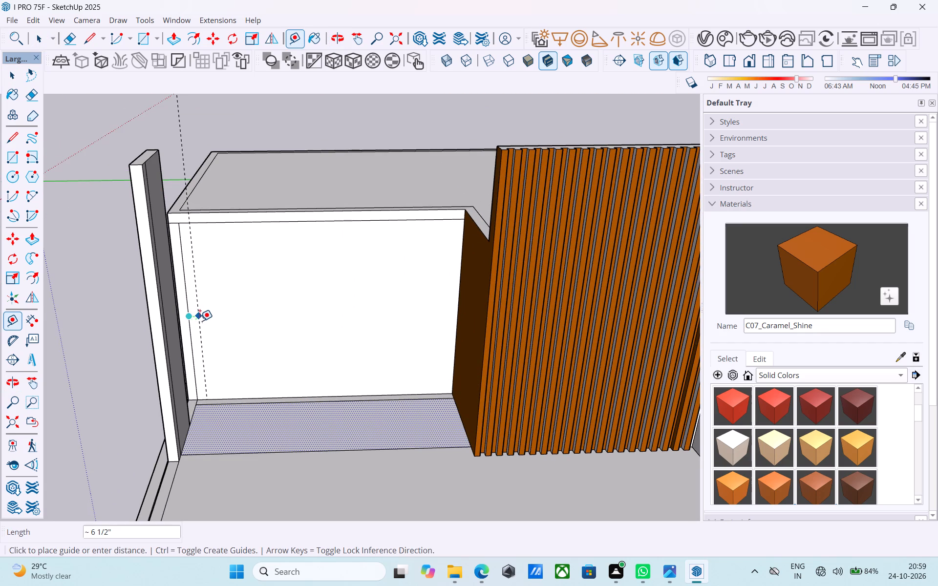
{"action": "type", "text": "2'"}
{"action": "key", "text": "Return"}
{"action": "type", "text": "1.5'"}
{"action": "key", "text": "Return"}
Place a second vertical guide on the back wall, 2' in from its corner with the caramel fluted wall.
{"action": "middle_click_drag", "start_coordinate": [208, 325], "coordinate": [250, 330], "text": "shift"}
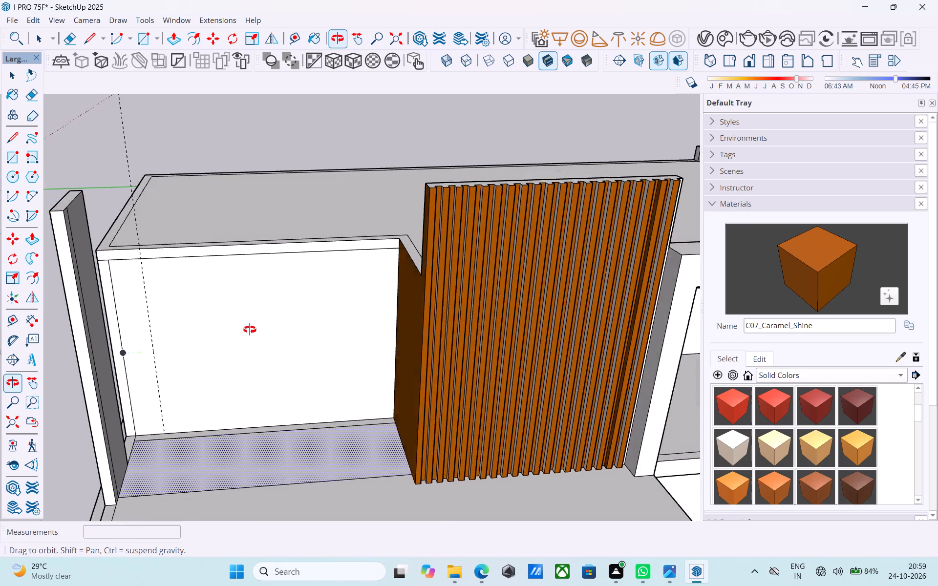
{"action": "middle_click_drag", "start_coordinate": [250, 330], "coordinate": [309, 320], "text": "shift"}
{"action": "scroll", "coordinate": [368, 275], "scroll_direction": "up", "scroll_amount": 5}
{"action": "left_click", "coordinate": [377, 264]}
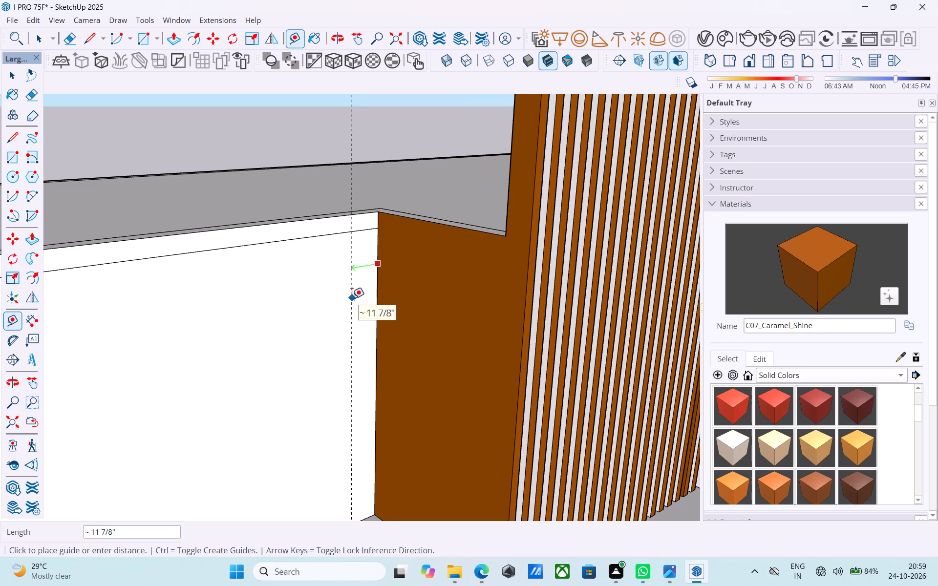
{"action": "type", "text": "2'"}
{"action": "key", "text": "Return"}
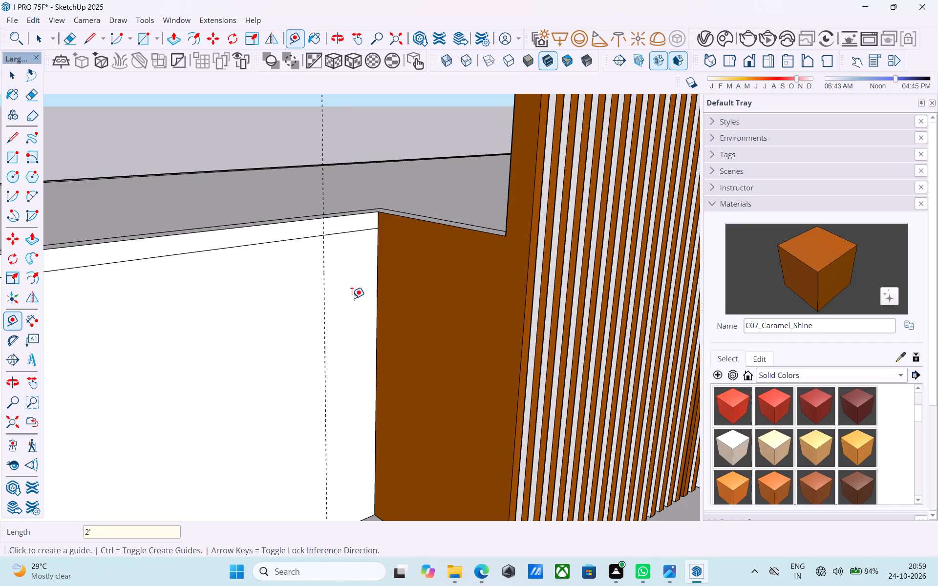
Place a horizontal guide on the back wall, 2.5' below the line under its top band.
{"action": "scroll", "coordinate": [353, 297], "scroll_direction": "down", "scroll_amount": 6}
{"action": "middle_click_drag", "start_coordinate": [358, 301], "coordinate": [213, 283]}
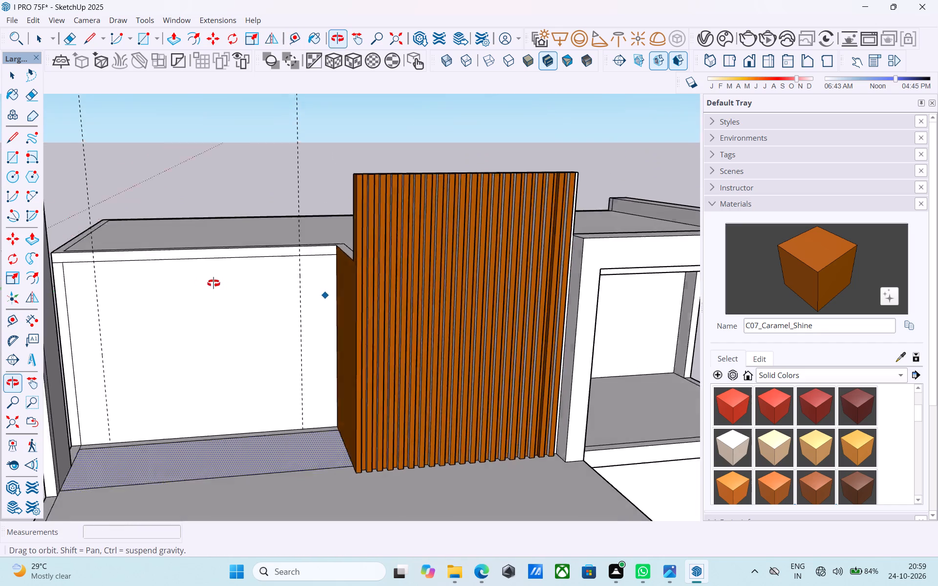
{"action": "middle_click_drag", "start_coordinate": [213, 283], "coordinate": [213, 283]}
{"action": "middle_click_drag", "start_coordinate": [193, 284], "coordinate": [297, 312]}
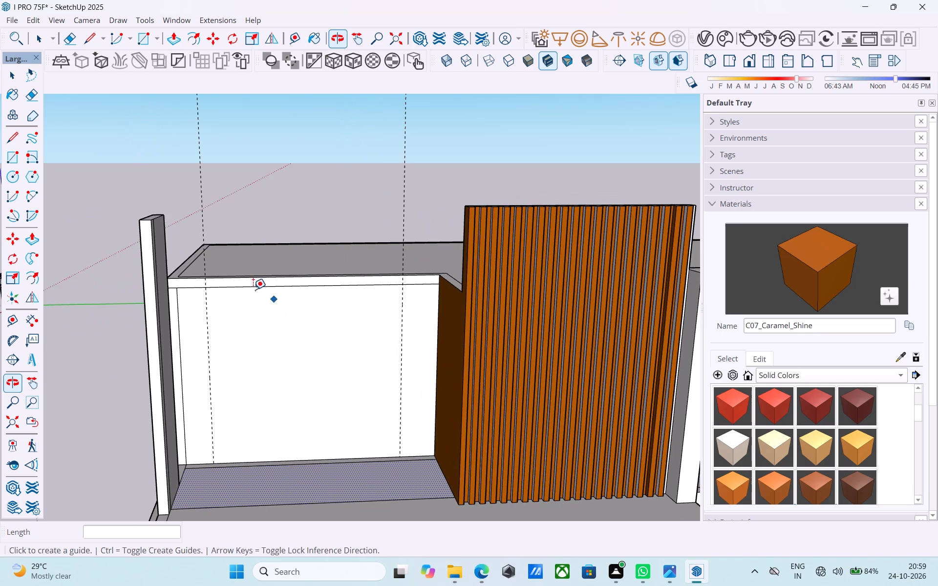
{"action": "left_click", "coordinate": [247, 285]}
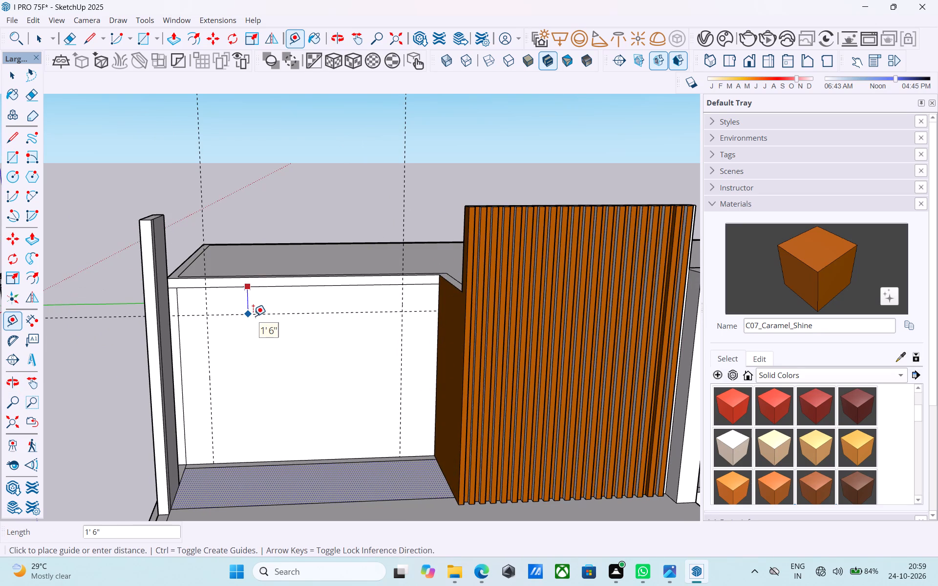
{"action": "type", "text": "2.5'"}
{"action": "key", "text": "Return"}
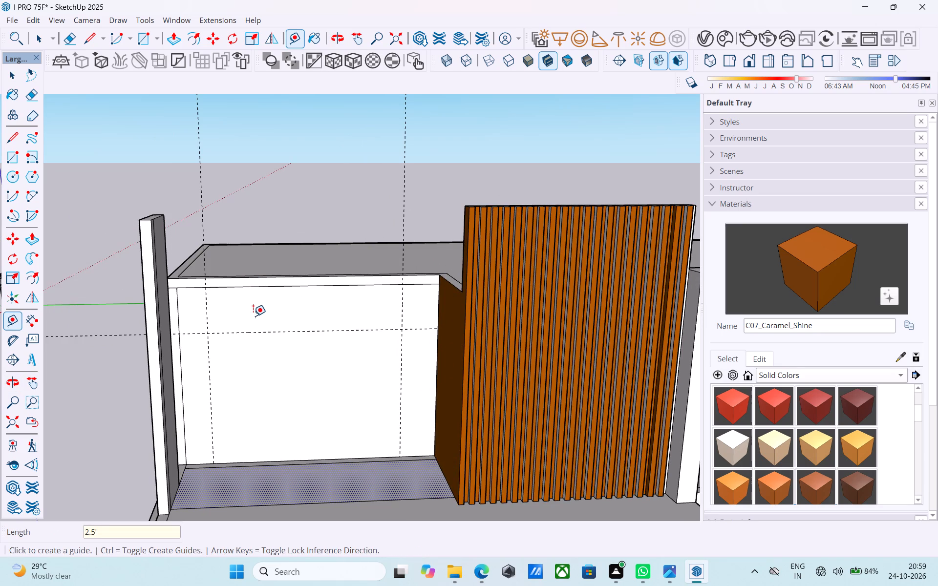
Draw a rectangle about 16' 5" by 7' 9" on the back wall, from the guide intersection down to the wall's base.
{"action": "key", "text": "r"}
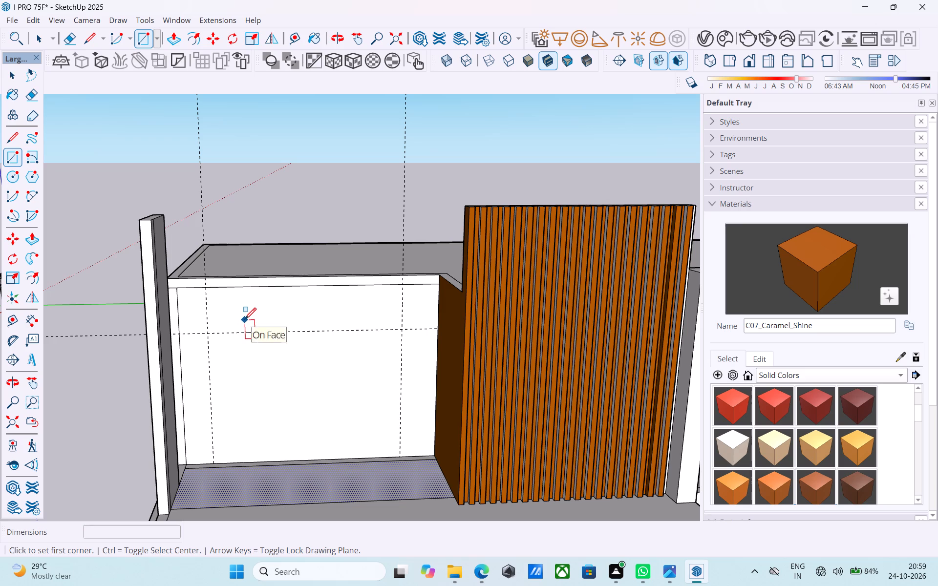
{"action": "left_click", "coordinate": [207, 332]}
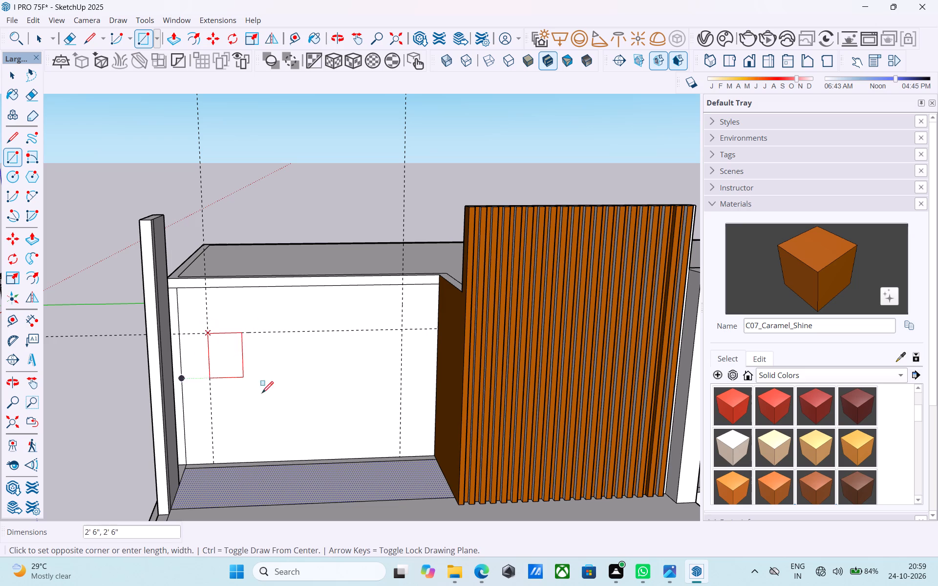
{"action": "scroll", "coordinate": [400, 458], "scroll_direction": "up", "scroll_amount": 7}
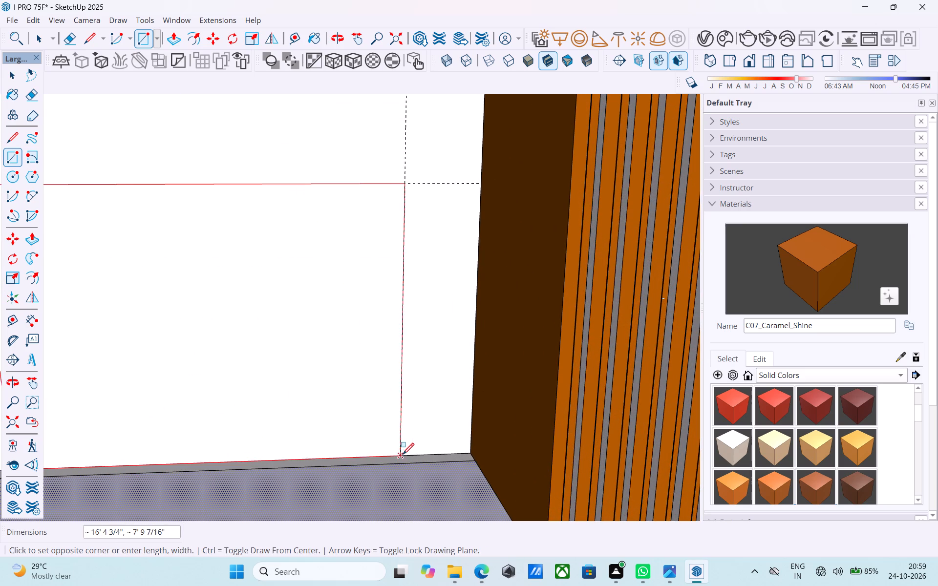
{"action": "scroll", "coordinate": [399, 450], "scroll_direction": "up", "scroll_amount": 4}
{"action": "left_click", "coordinate": [401, 456]}
{"action": "scroll", "coordinate": [407, 448], "scroll_direction": "down", "scroll_amount": 4}
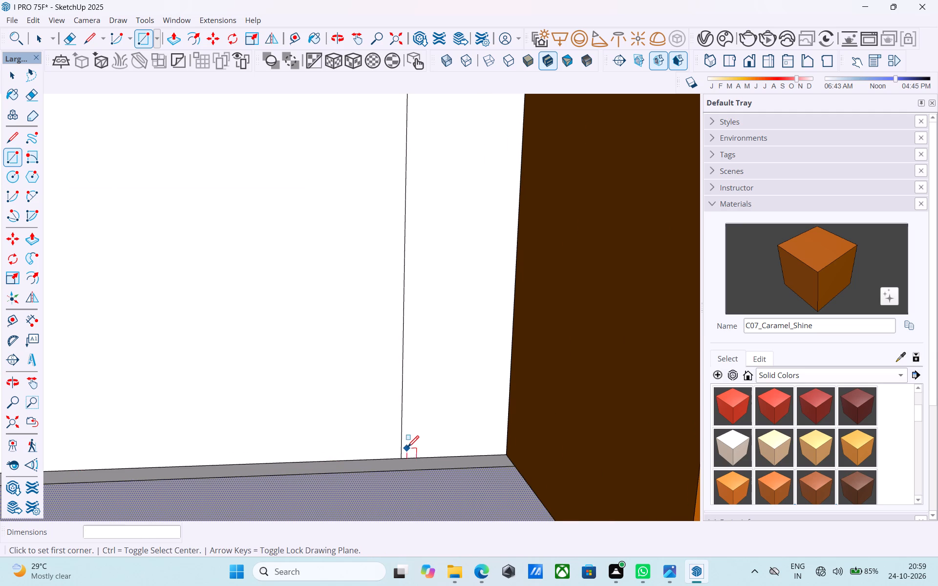
{"action": "scroll", "coordinate": [407, 448], "scroll_direction": "down", "scroll_amount": 5}
{"action": "scroll", "coordinate": [407, 448], "scroll_direction": "up", "scroll_amount": 1}
{"action": "scroll", "coordinate": [407, 448], "scroll_direction": "down", "scroll_amount": 2}
Offset the new rectangle inward by 3" to form a frame border.
{"action": "key", "text": "space"}
{"action": "left_click", "coordinate": [318, 408]}
{"action": "key", "text": "f"}
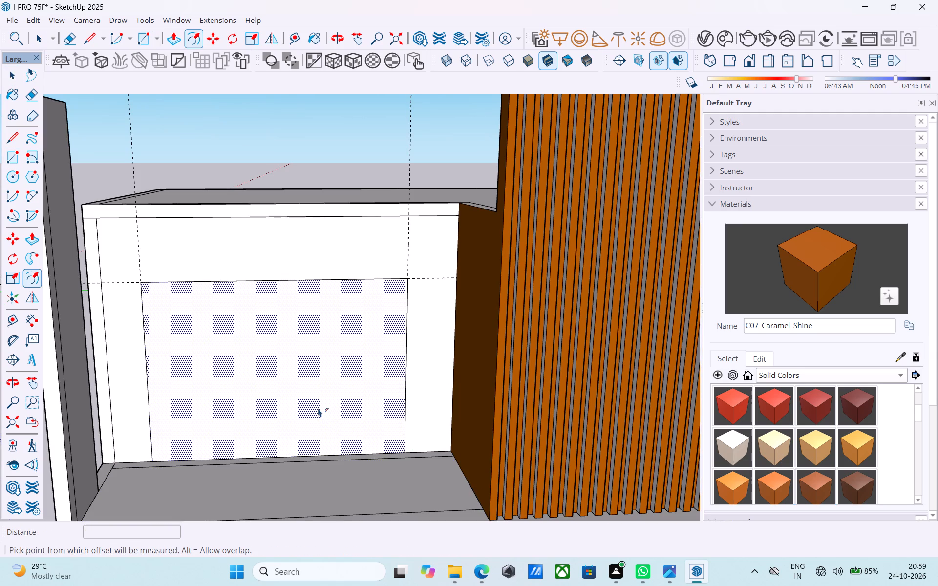
{"action": "left_click", "coordinate": [318, 408]}
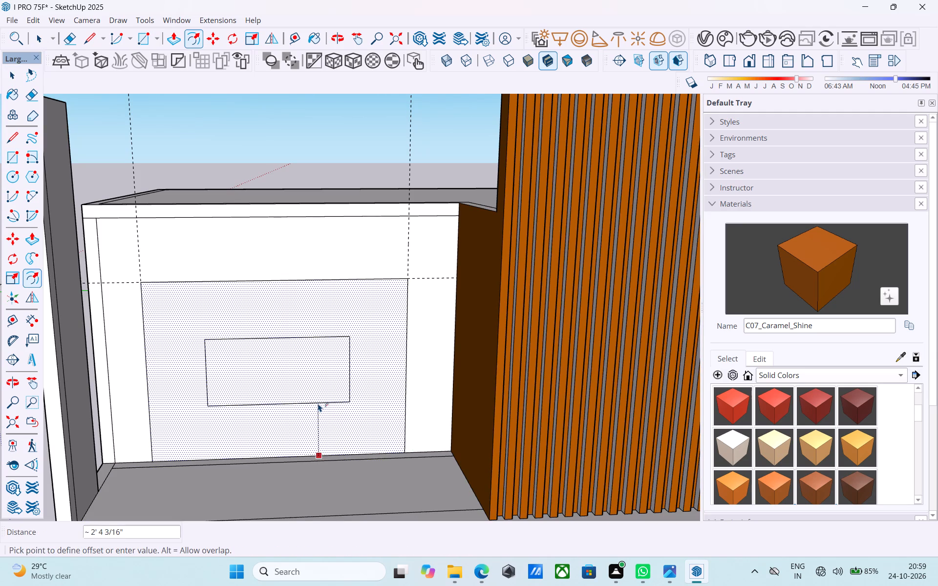
{"action": "type", "text": "3\""}
{"action": "key", "text": "Return"}
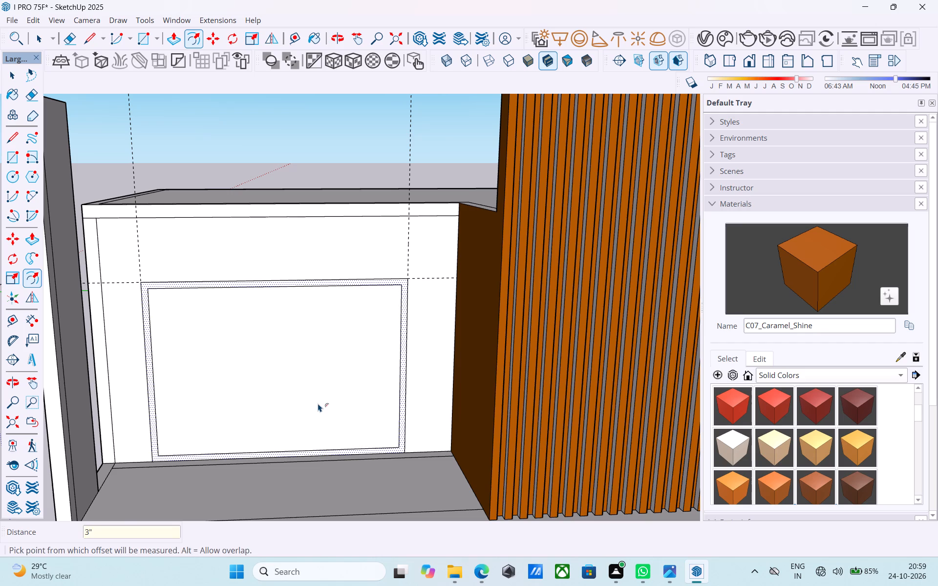
Push the face inside the new frame on the terrace back wall deep into the building to form a recessed opening.
{"action": "key", "text": "space"}
{"action": "left_click", "coordinate": [320, 387]}
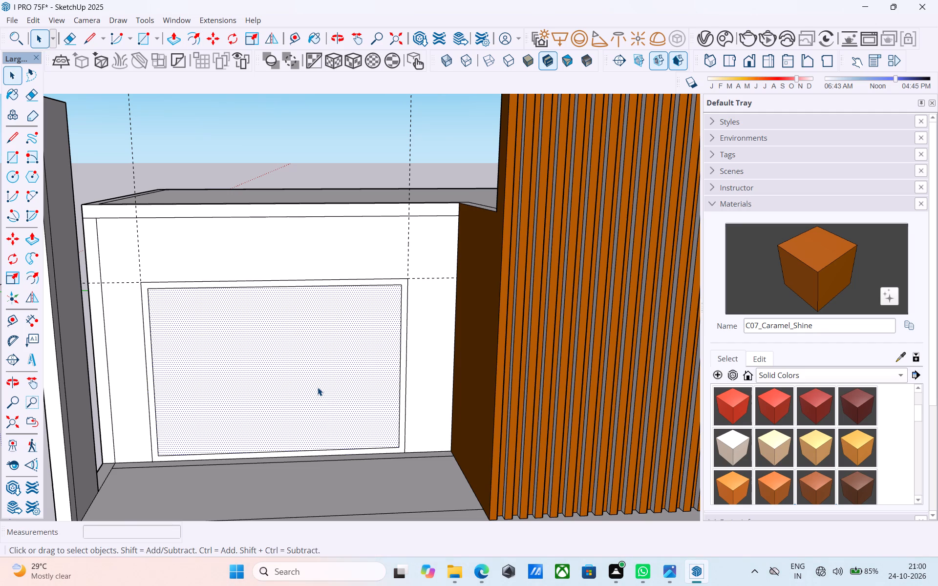
{"action": "scroll", "coordinate": [318, 387], "scroll_direction": "down", "scroll_amount": 1}
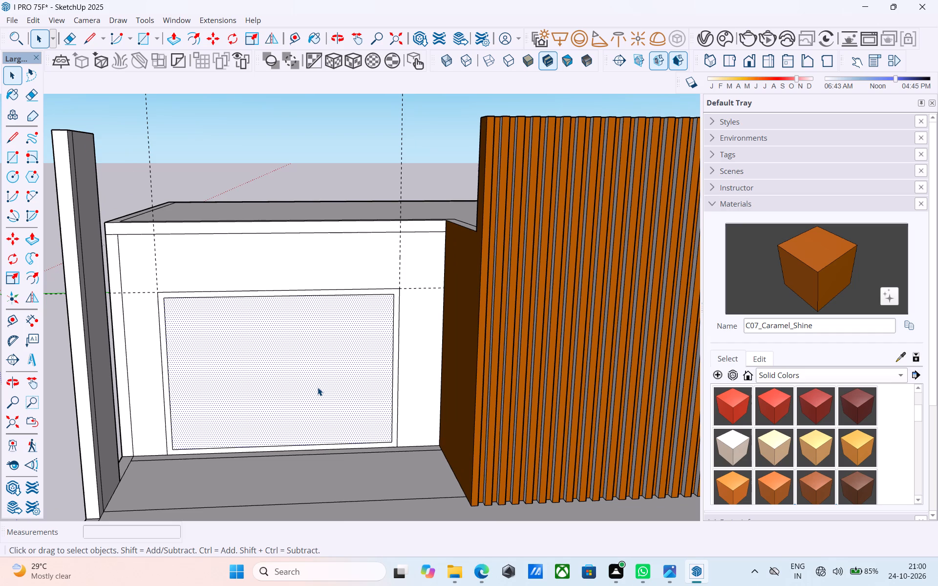
{"action": "scroll", "coordinate": [318, 387], "scroll_direction": "down", "scroll_amount": 5}
{"action": "middle_click_drag", "start_coordinate": [311, 382], "coordinate": [311, 362]}
{"action": "middle_click_drag", "start_coordinate": [306, 363], "coordinate": [298, 322]}
{"action": "scroll", "coordinate": [292, 360], "scroll_direction": "up", "scroll_amount": 4}
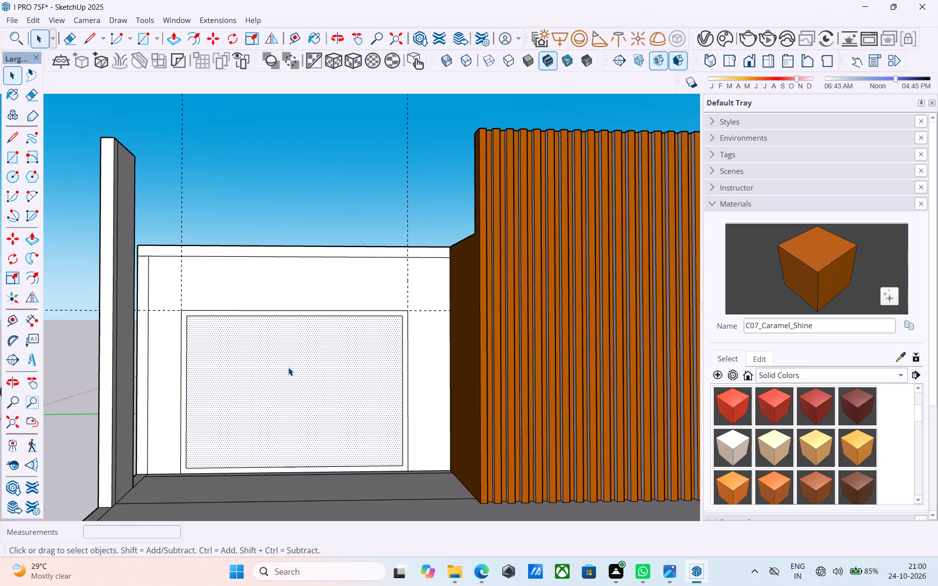
{"action": "left_click", "coordinate": [288, 367]}
{"action": "key", "text": "p"}
{"action": "left_click", "coordinate": [293, 377]}
{"action": "scroll", "coordinate": [296, 365], "scroll_direction": "up", "scroll_amount": 8}
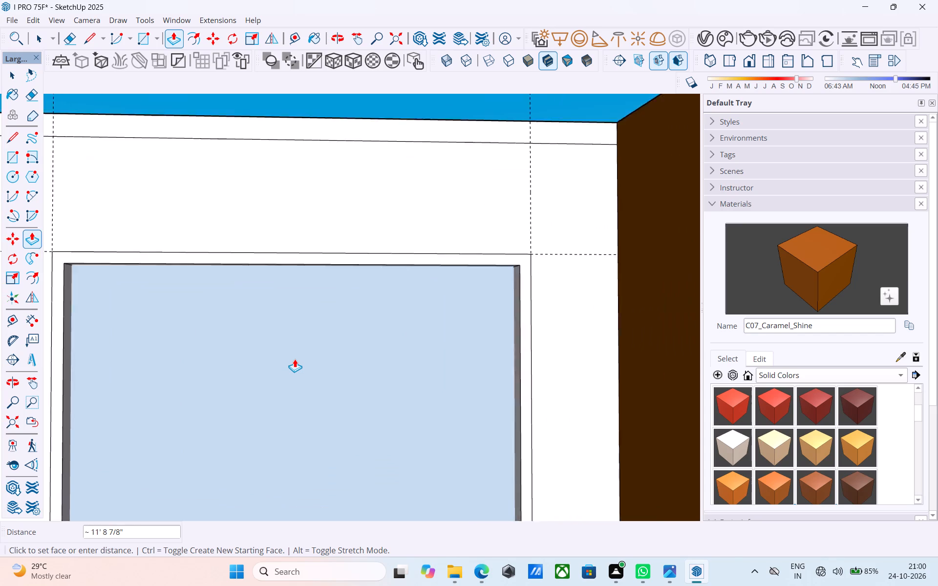
{"action": "scroll", "coordinate": [295, 359], "scroll_direction": "down", "scroll_amount": 5}
{"action": "middle_click_drag", "start_coordinate": [295, 359], "coordinate": [412, 346]}
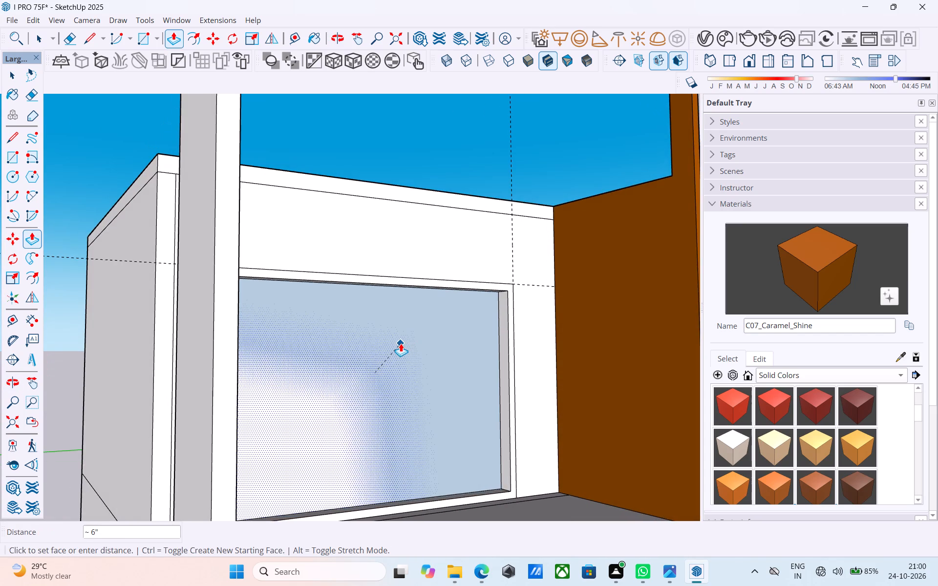
{"action": "left_click", "coordinate": [401, 343]}
Save the model.
{"action": "scroll", "coordinate": [398, 342], "scroll_direction": "down", "scroll_amount": 9}
{"action": "middle_click_drag", "start_coordinate": [396, 341], "coordinate": [325, 346]}
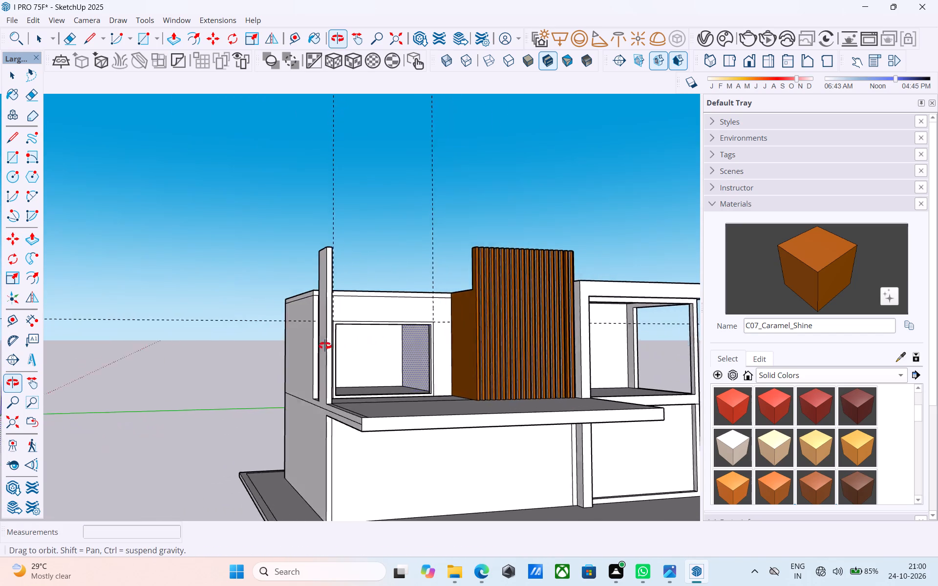
{"action": "middle_click_drag", "start_coordinate": [325, 346], "coordinate": [215, 363]}
{"action": "key", "text": "ctrl+s"}
{"action": "key", "text": "space"}
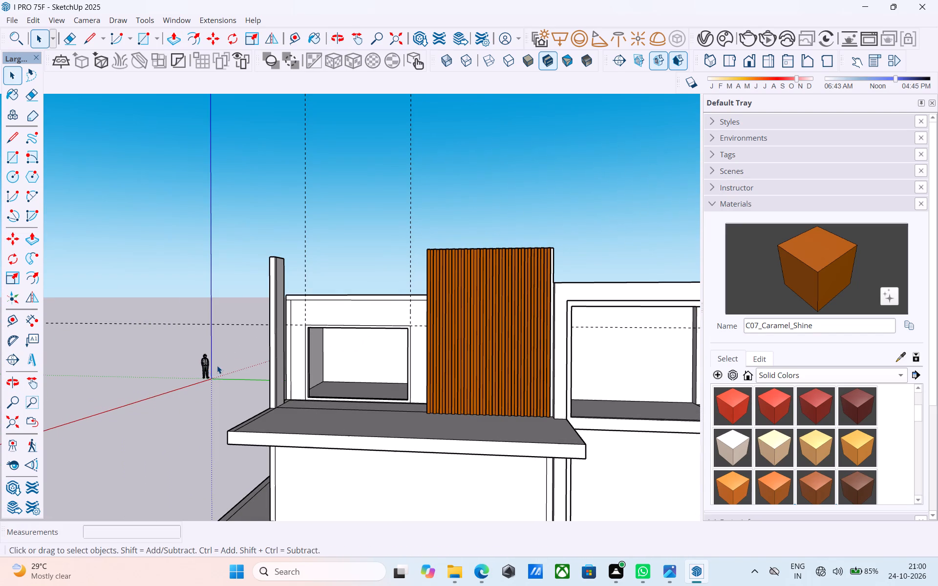
Push the ground-floor front panel below the framed corner opening inward about 11' 5" to hollow out the room.
{"action": "scroll", "coordinate": [217, 365], "scroll_direction": "down", "scroll_amount": 6}
{"action": "middle_click_drag", "start_coordinate": [279, 374], "coordinate": [230, 337], "text": "shift"}
{"action": "middle_click_drag", "start_coordinate": [325, 375], "coordinate": [166, 367]}
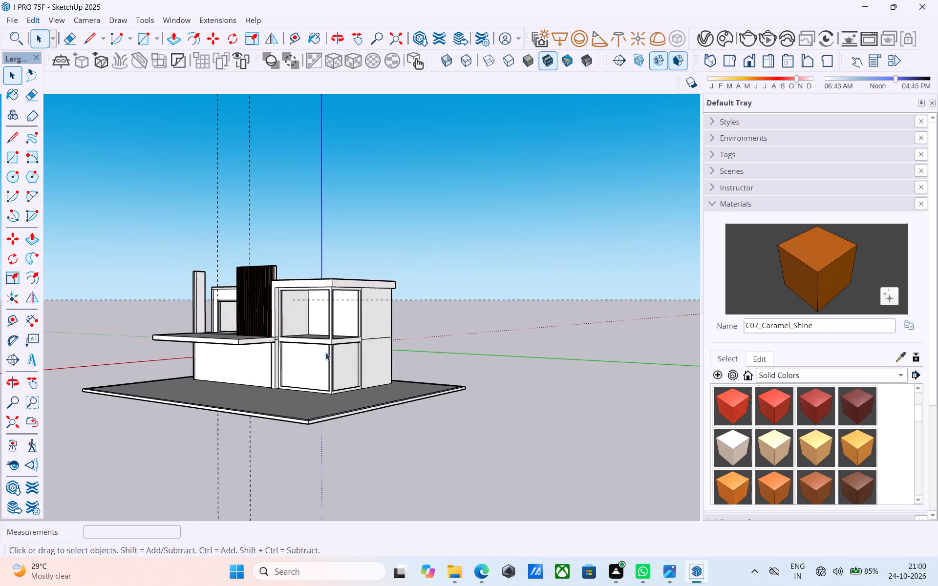
{"action": "middle_click_drag", "start_coordinate": [328, 350], "coordinate": [288, 312], "text": "shift"}
{"action": "scroll", "coordinate": [281, 309], "scroll_direction": "up", "scroll_amount": 8}
{"action": "scroll", "coordinate": [270, 294], "scroll_direction": "down", "scroll_amount": 7}
{"action": "middle_click_drag", "start_coordinate": [275, 314], "coordinate": [268, 293], "text": "shift"}
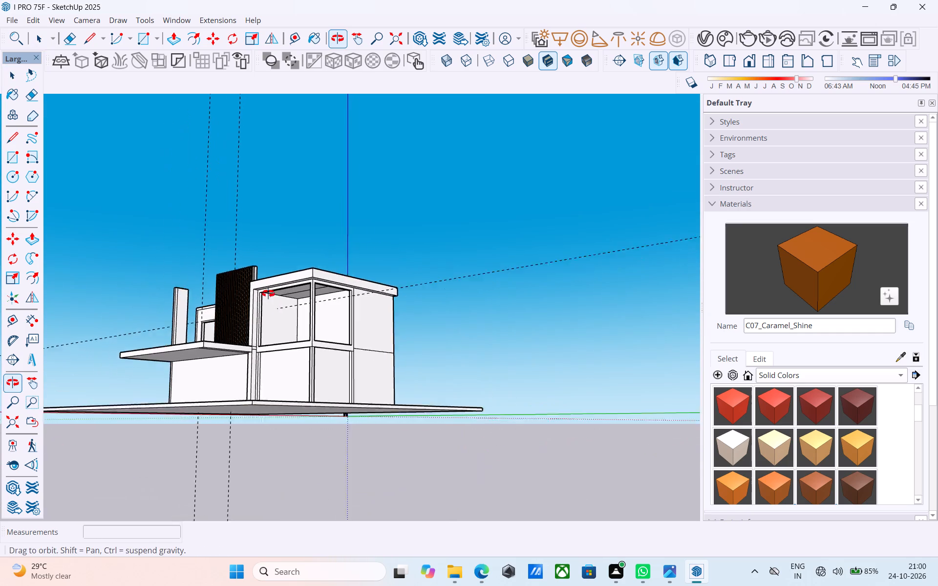
{"action": "middle_click_drag", "start_coordinate": [268, 293], "coordinate": [267, 292], "text": "shift"}
{"action": "scroll", "coordinate": [268, 293], "scroll_direction": "up", "scroll_amount": 13}
{"action": "scroll", "coordinate": [256, 285], "scroll_direction": "down", "scroll_amount": 5}
{"action": "middle_click_drag", "start_coordinate": [259, 347], "coordinate": [193, 197], "text": "shift"}
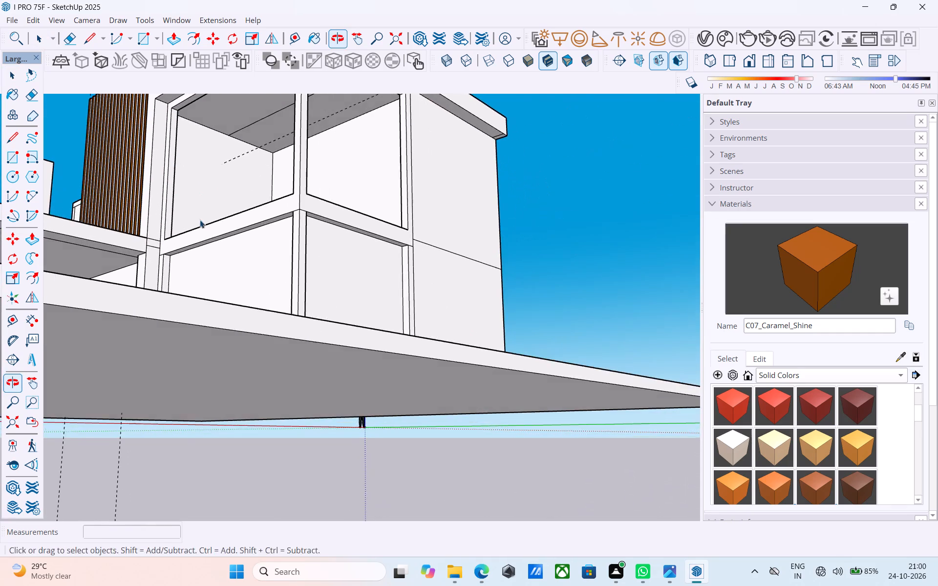
{"action": "middle_click_drag", "start_coordinate": [245, 286], "coordinate": [249, 329]}
{"action": "scroll", "coordinate": [249, 329], "scroll_direction": "up", "scroll_amount": 4}
{"action": "left_click", "coordinate": [249, 329]}
{"action": "key", "text": "p"}
{"action": "left_click", "coordinate": [249, 329]}
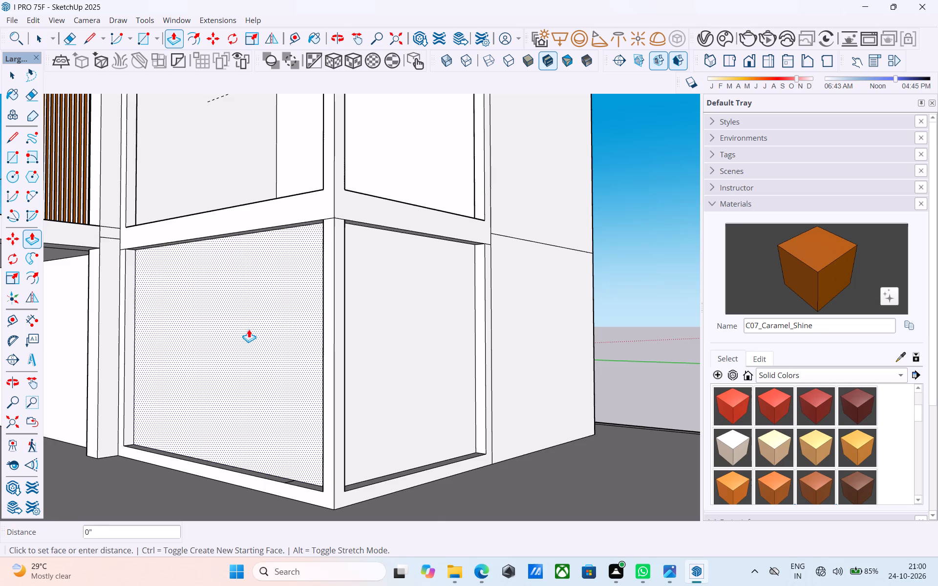
{"action": "middle_click_drag", "start_coordinate": [287, 312], "coordinate": [426, 336]}
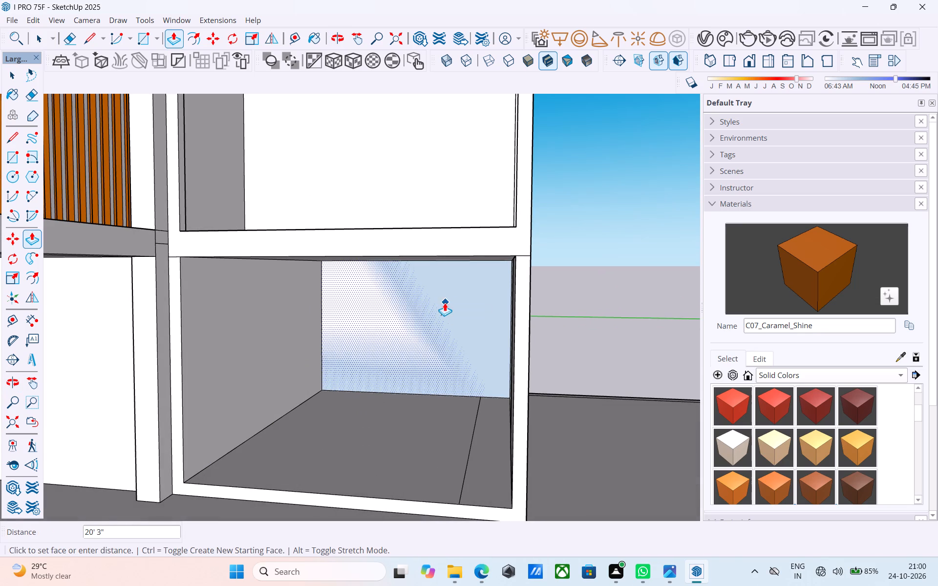
{"action": "middle_click_drag", "start_coordinate": [437, 304], "coordinate": [251, 346]}
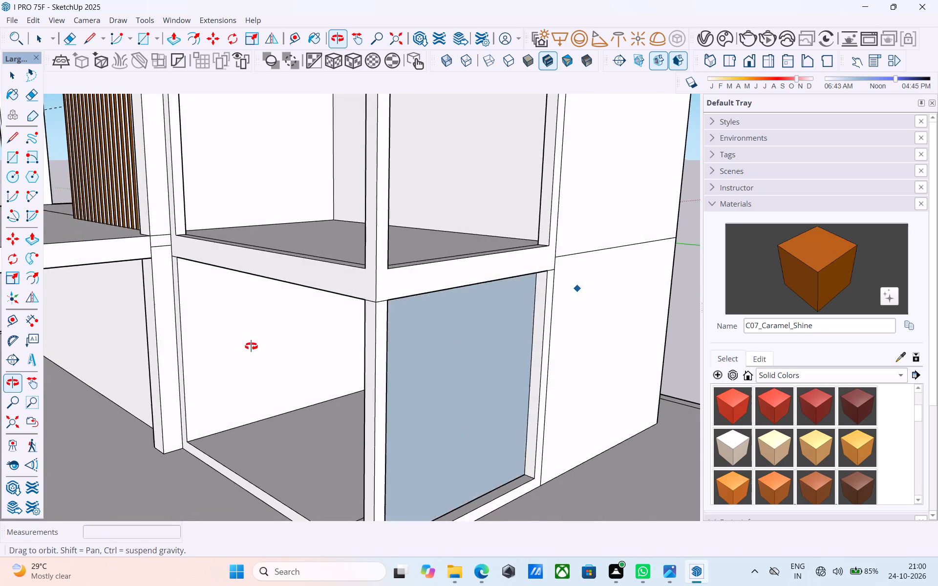
{"action": "middle_click_drag", "start_coordinate": [251, 346], "coordinate": [448, 326]}
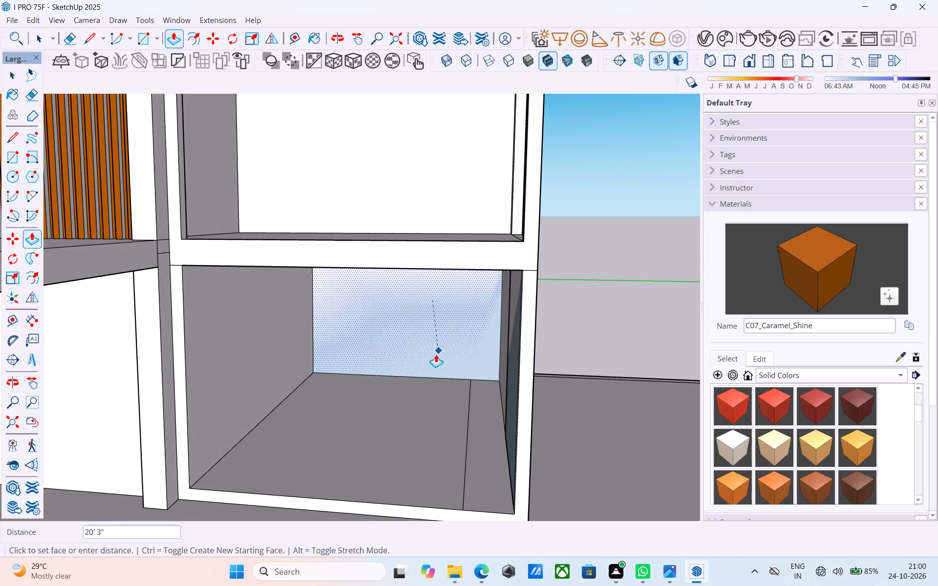
{"action": "left_click", "coordinate": [408, 310]}
Delete the leftover face filling the side opening of the ground-floor corner room.
{"action": "middle_click_drag", "start_coordinate": [406, 315], "coordinate": [163, 283]}
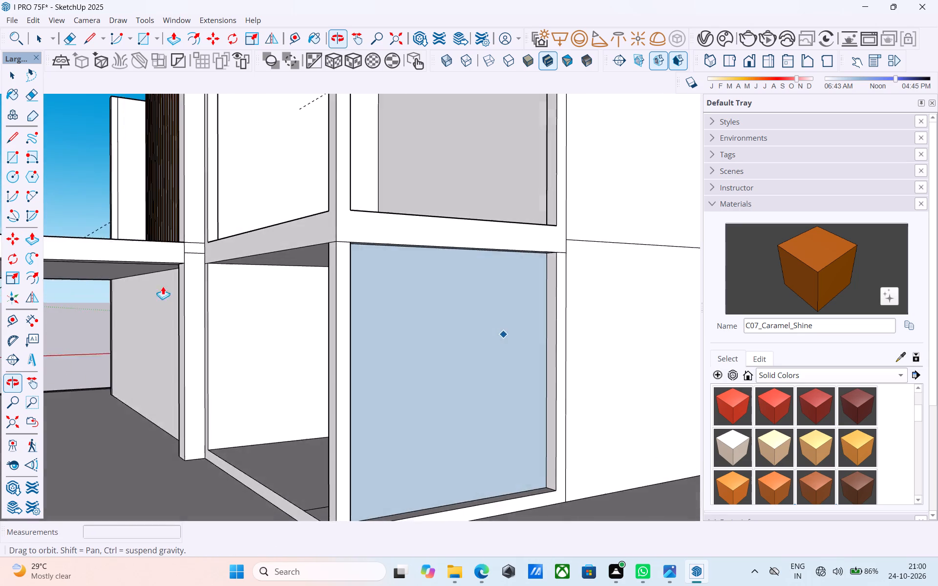
{"action": "scroll", "coordinate": [228, 321], "scroll_direction": "down", "scroll_amount": 5}
{"action": "key", "text": "space"}
{"action": "left_click", "coordinate": [294, 349]}
{"action": "key", "text": "Delete"}
Push the ground-floor room's back wall face until it is flush with the upper storey's back wall.
{"action": "middle_click_drag", "start_coordinate": [316, 350], "coordinate": [477, 444]}
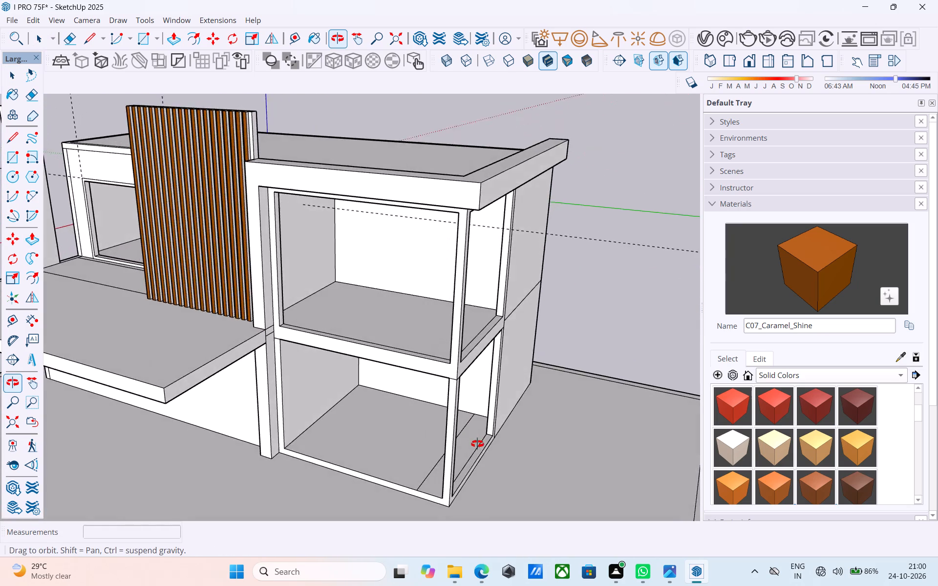
{"action": "middle_click_drag", "start_coordinate": [477, 444], "coordinate": [483, 427]}
{"action": "left_click", "coordinate": [414, 367]}
{"action": "key", "text": "p"}
{"action": "left_click", "coordinate": [414, 367]}
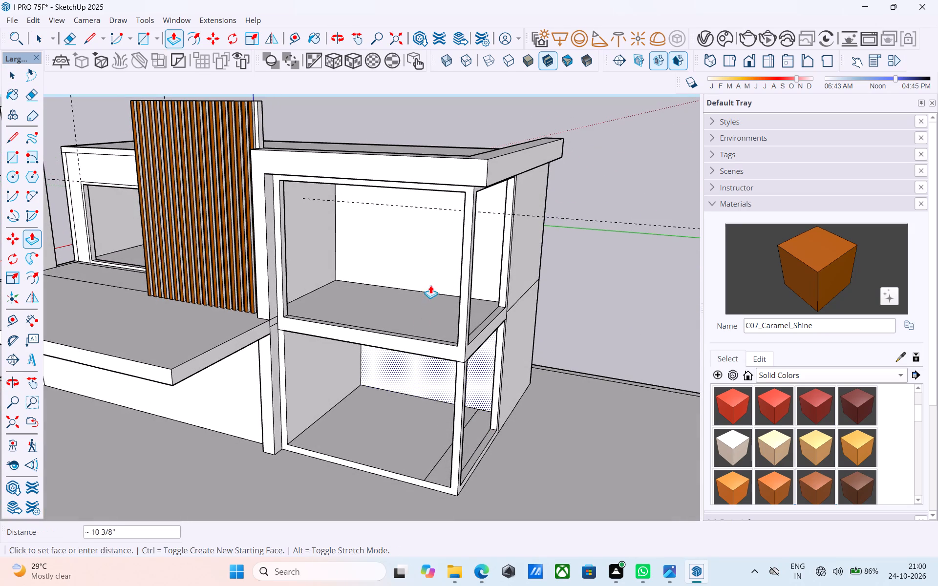
{"action": "left_click", "coordinate": [435, 249]}
{"action": "key", "text": "space"}
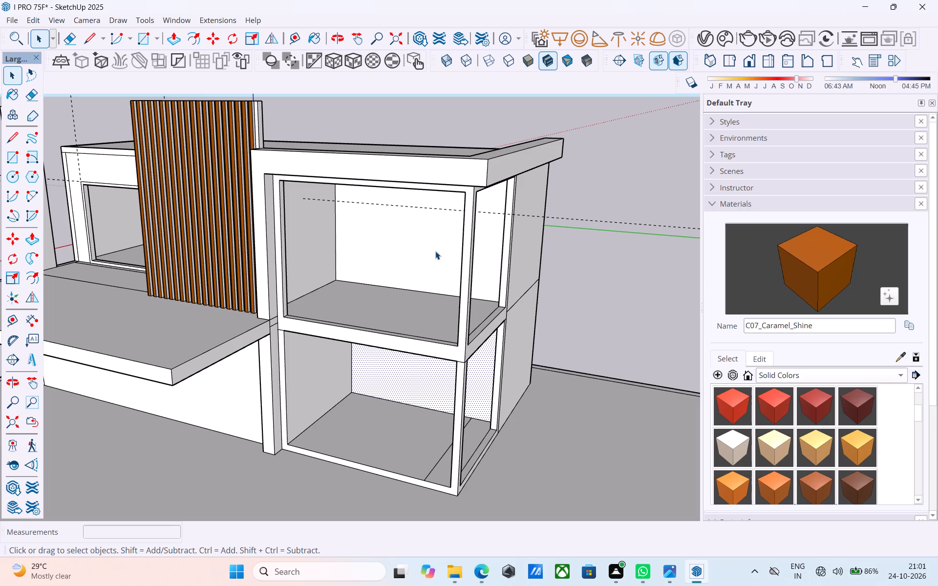
Erase the short vertical edge on the roof parapet's inner face, near its rear end.
{"action": "scroll", "coordinate": [414, 252], "scroll_direction": "down", "scroll_amount": 5}
{"action": "middle_click_drag", "start_coordinate": [380, 283], "coordinate": [418, 333]}
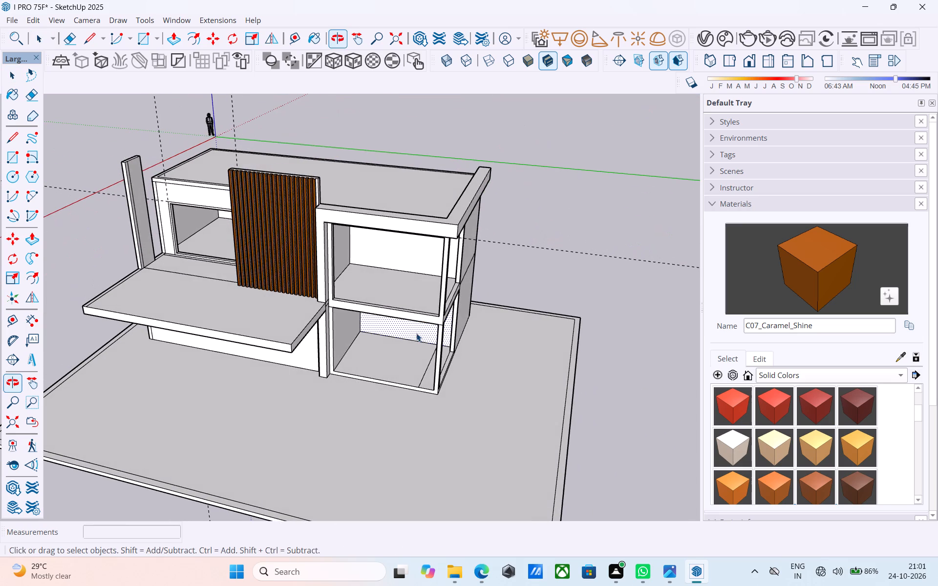
{"action": "scroll", "coordinate": [405, 280], "scroll_direction": "down", "scroll_amount": 1}
{"action": "middle_click_drag", "start_coordinate": [404, 279], "coordinate": [414, 321]}
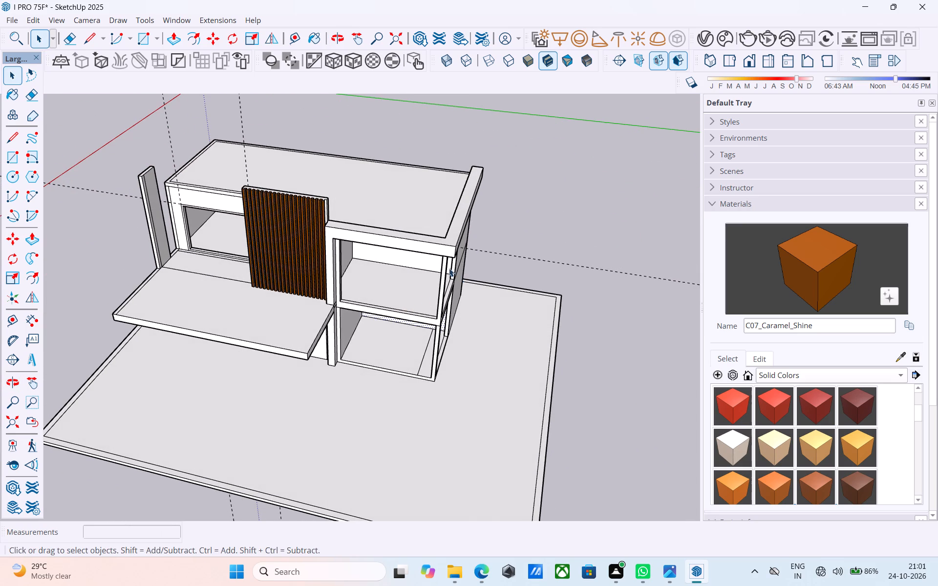
{"action": "scroll", "coordinate": [448, 269], "scroll_direction": "down", "scroll_amount": 1}
{"action": "scroll", "coordinate": [356, 240], "scroll_direction": "down", "scroll_amount": 3}
{"action": "middle_click_drag", "start_coordinate": [370, 246], "coordinate": [535, 227]}
{"action": "scroll", "coordinate": [438, 209], "scroll_direction": "up", "scroll_amount": 7}
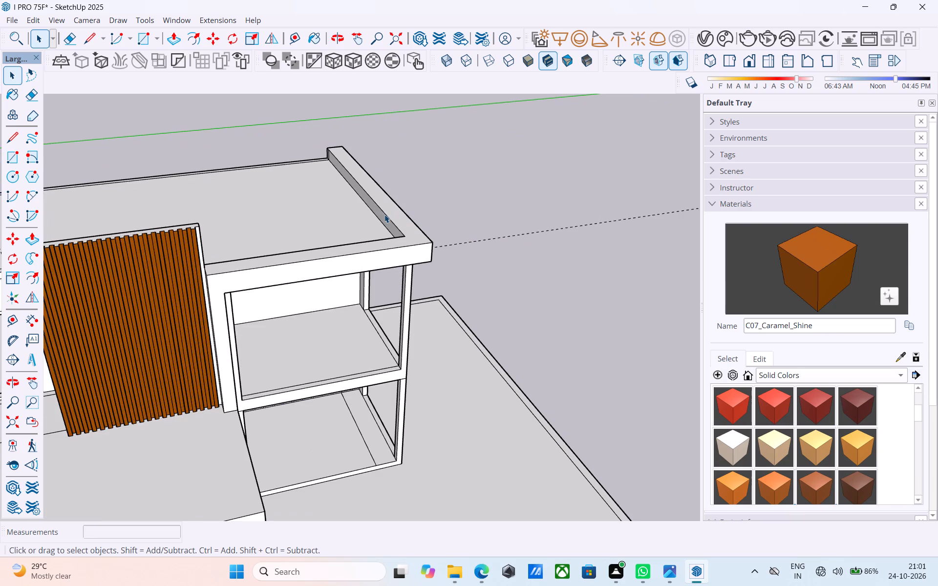
{"action": "scroll", "coordinate": [384, 215], "scroll_direction": "up", "scroll_amount": 7}
{"action": "scroll", "coordinate": [382, 214], "scroll_direction": "down", "scroll_amount": 2}
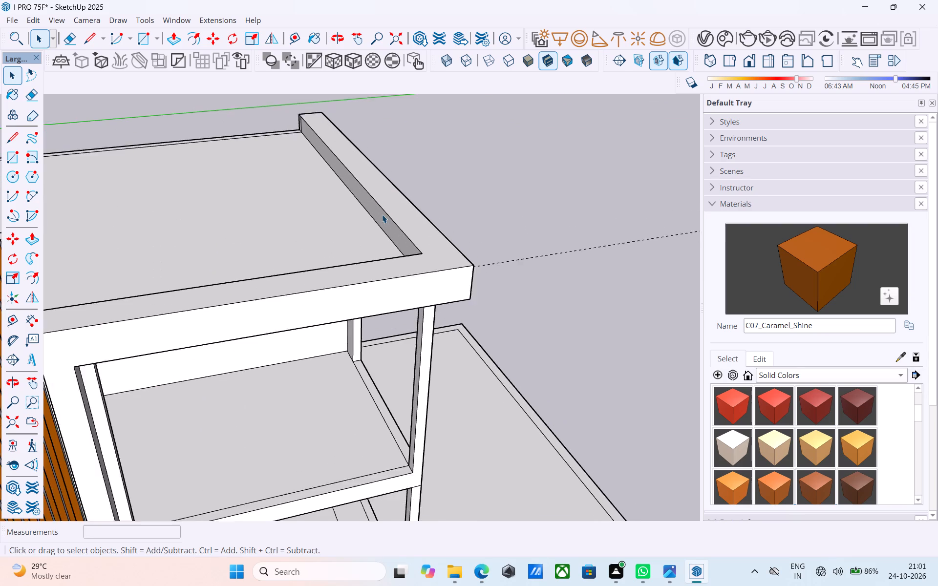
{"action": "scroll", "coordinate": [382, 214], "scroll_direction": "down", "scroll_amount": 2}
{"action": "middle_click_drag", "start_coordinate": [369, 213], "coordinate": [597, 301]}
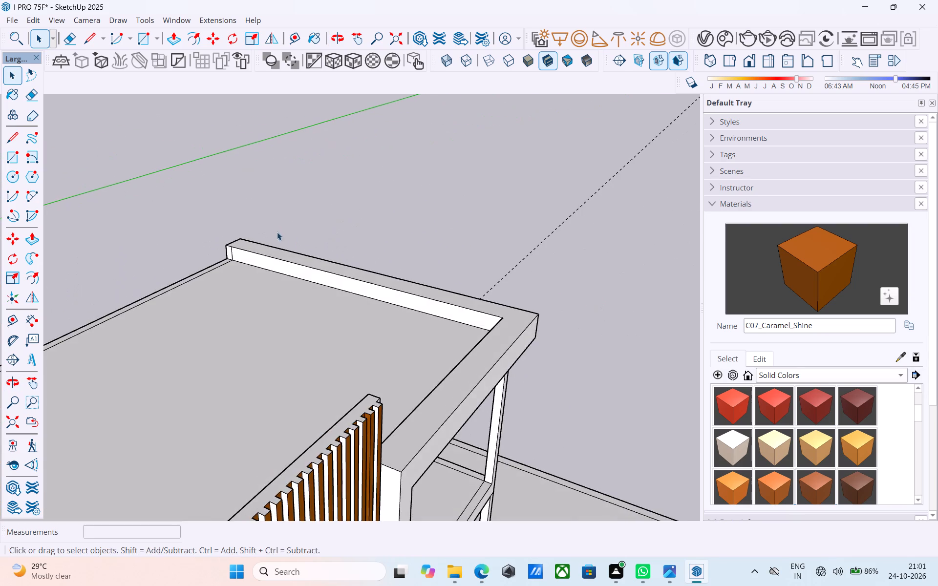
{"action": "scroll", "coordinate": [272, 225], "scroll_direction": "up", "scroll_amount": 5}
{"action": "scroll", "coordinate": [205, 290], "scroll_direction": "up", "scroll_amount": 1}
{"action": "key", "text": "e"}
{"action": "left_click", "coordinate": [201, 287]}
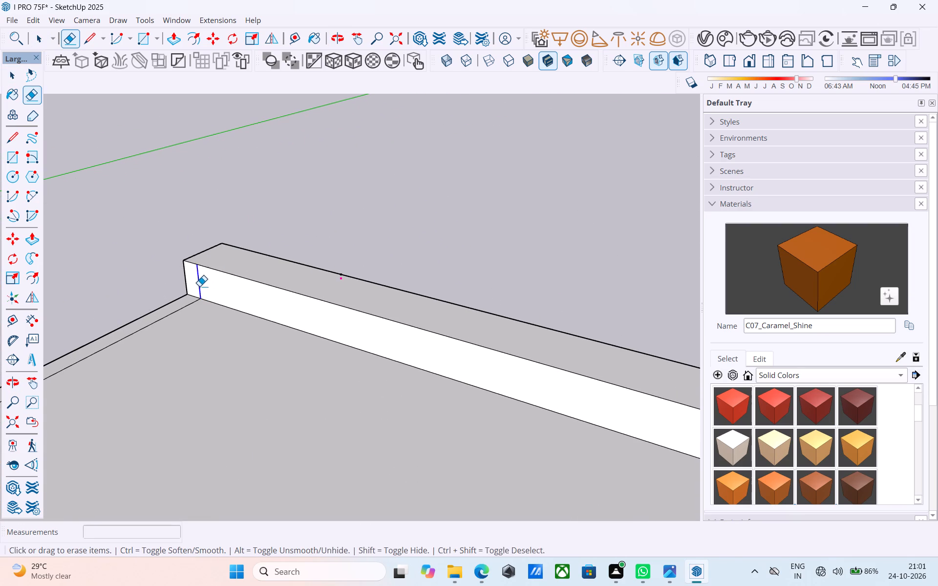
Examine the roof, its L-shaped parapet and the corner openings from several sides.
{"action": "scroll", "coordinate": [192, 281], "scroll_direction": "down", "scroll_amount": 13}
{"action": "middle_click_drag", "start_coordinate": [271, 331], "coordinate": [55, 321]}
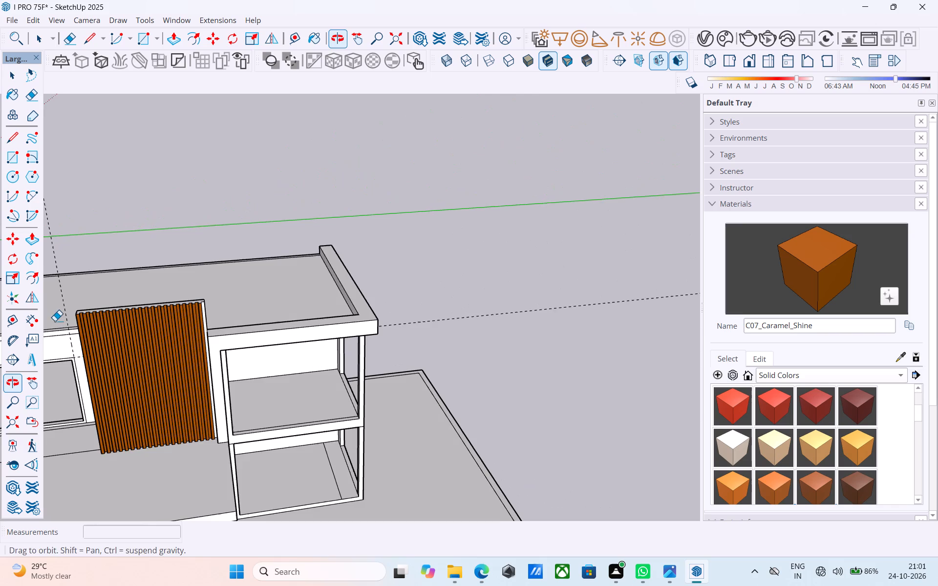
{"action": "middle_click_drag", "start_coordinate": [55, 321], "coordinate": [55, 321]}
{"action": "middle_click_drag", "start_coordinate": [206, 360], "coordinate": [480, 350], "text": "shift"}
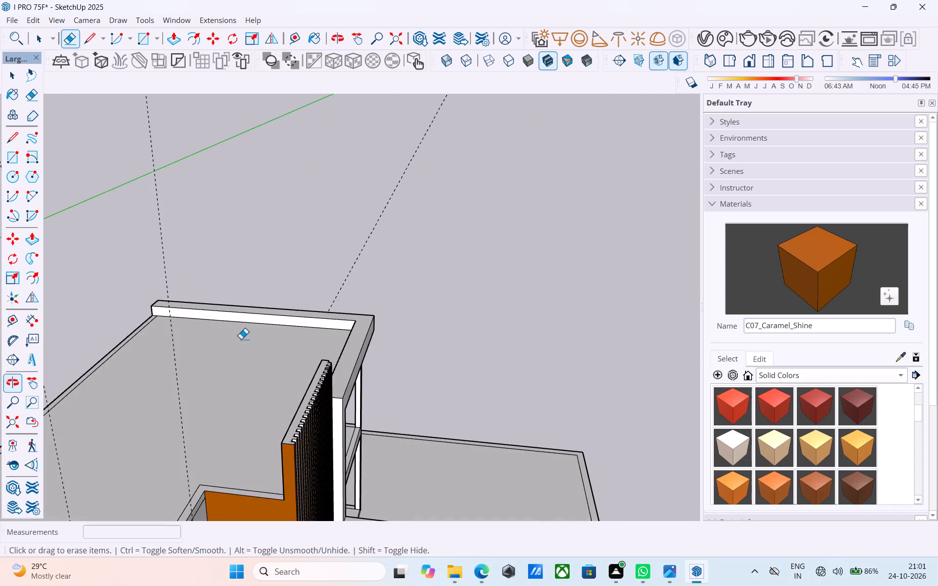
{"action": "middle_click_drag", "start_coordinate": [233, 336], "coordinate": [51, 300]}
{"action": "middle_click_drag", "start_coordinate": [273, 314], "coordinate": [83, 378], "text": "shift"}
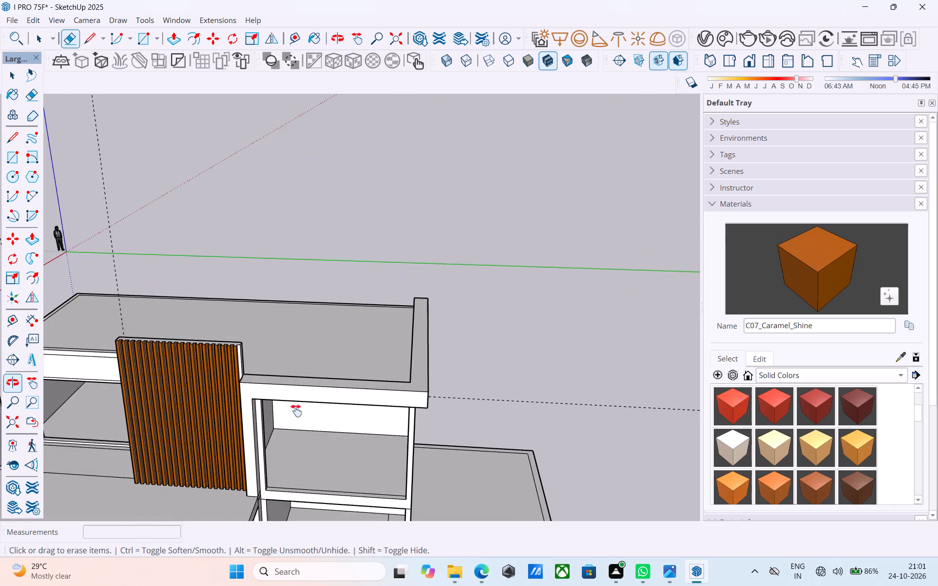
{"action": "middle_click_drag", "start_coordinate": [298, 412], "coordinate": [59, 410], "text": "shift"}
{"action": "middle_click_drag", "start_coordinate": [329, 366], "coordinate": [325, 435], "text": "shift"}
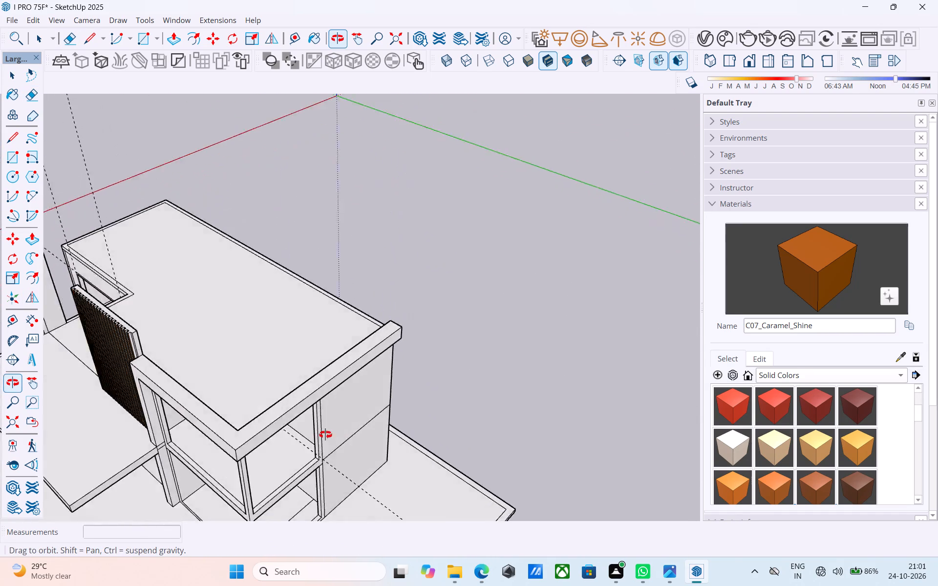
{"action": "middle_click_drag", "start_coordinate": [325, 435], "coordinate": [477, 410], "text": "shift"}
{"action": "key", "text": "space"}
{"action": "scroll", "coordinate": [474, 409], "scroll_direction": "up", "scroll_amount": 6}
{"action": "scroll", "coordinate": [411, 341], "scroll_direction": "down", "scroll_amount": 6}
{"action": "middle_click_drag", "start_coordinate": [409, 342], "coordinate": [432, 206]}
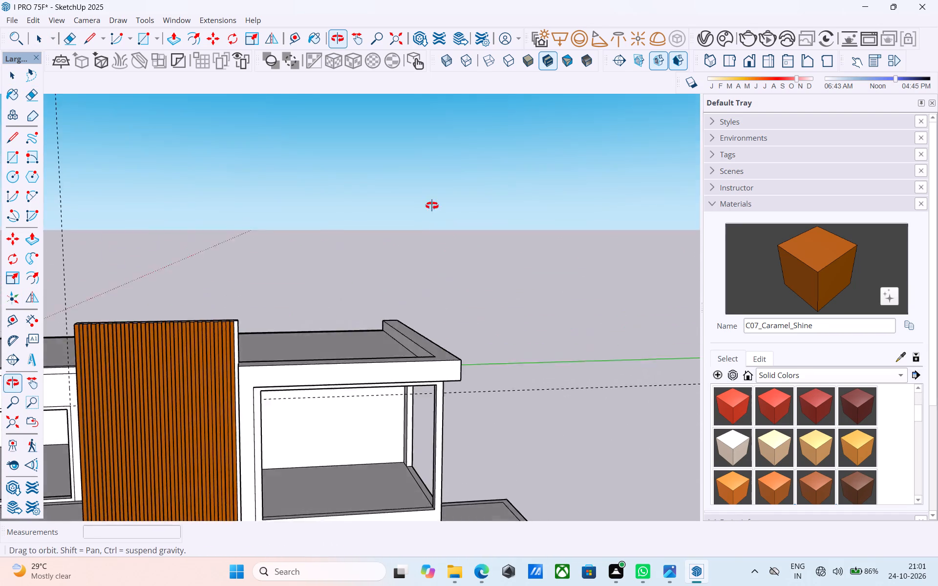
{"action": "middle_click_drag", "start_coordinate": [432, 206], "coordinate": [387, 311]}
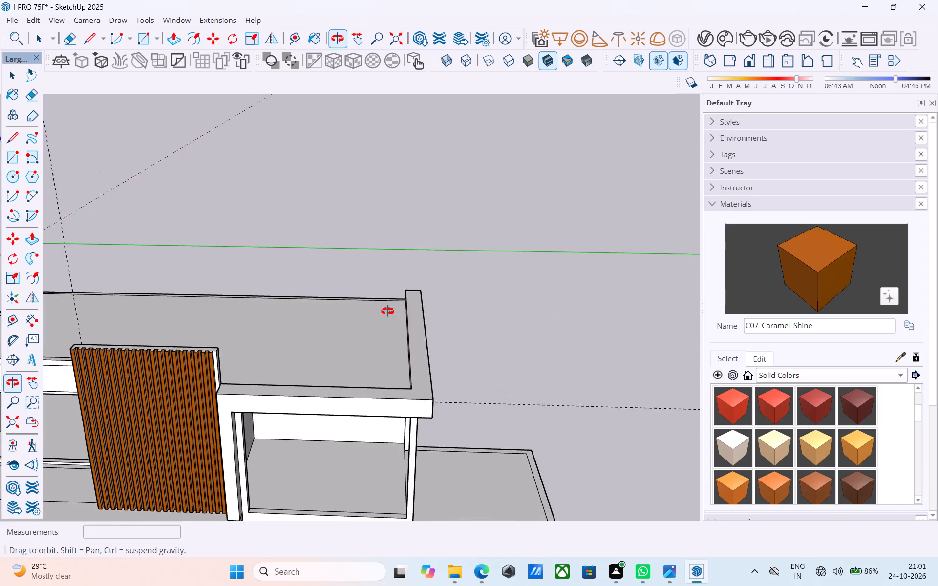
{"action": "middle_click_drag", "start_coordinate": [387, 311], "coordinate": [595, 362]}
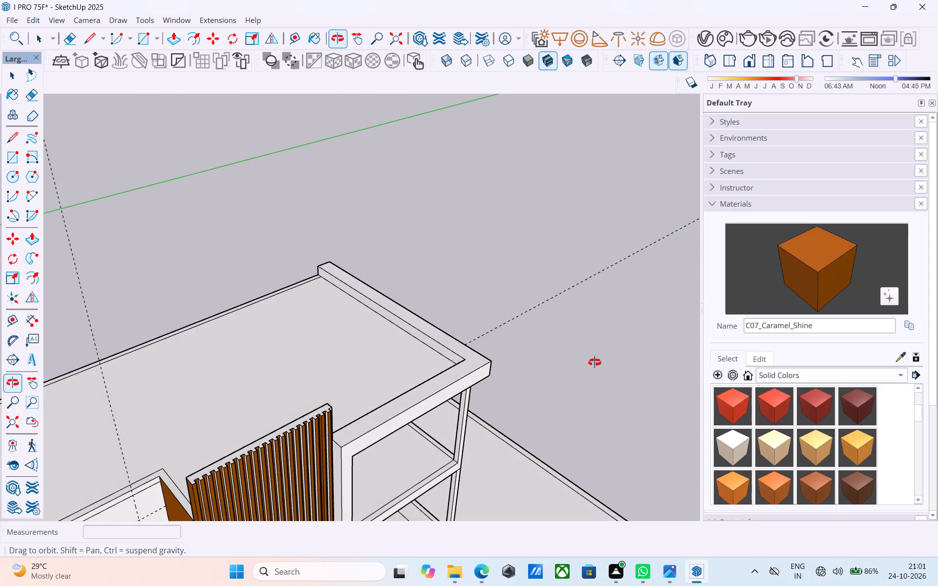
{"action": "middle_click_drag", "start_coordinate": [595, 362], "coordinate": [444, 407]}
Offset the outline of the L-shaped roof parapet's top face inward, trying 1" and 2" and settling on 3".
{"action": "scroll", "coordinate": [427, 381], "scroll_direction": "up", "scroll_amount": 6}
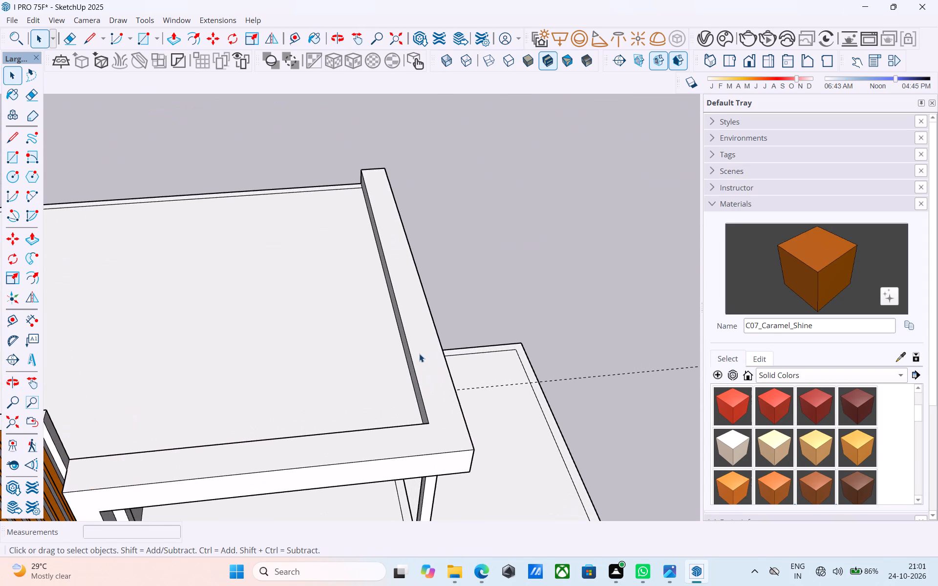
{"action": "left_click", "coordinate": [419, 354]}
{"action": "key", "text": "f"}
{"action": "left_click", "coordinate": [419, 354]}
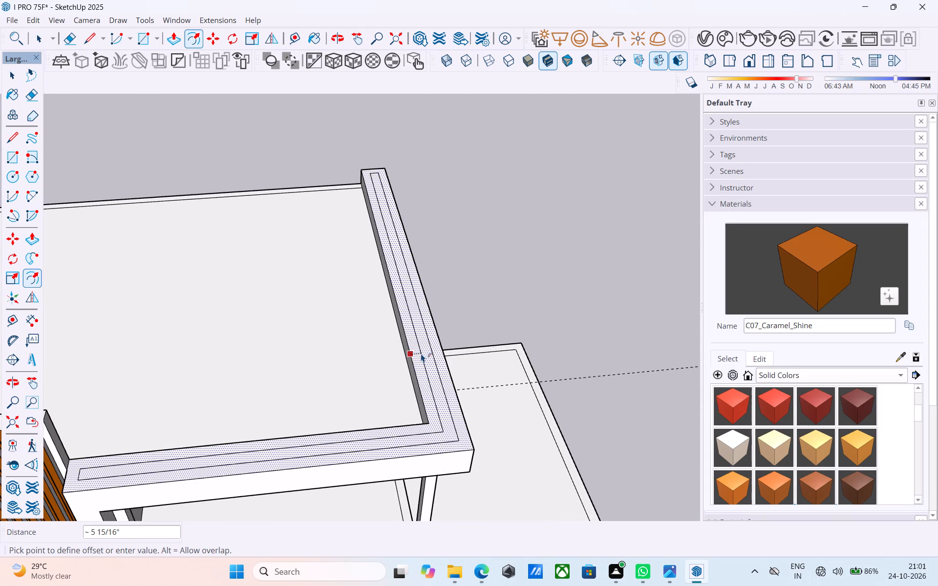
{"action": "type", "text": "1\""}
{"action": "key", "text": "Return"}
{"action": "type", "text": "2\""}
{"action": "key", "text": "Return"}
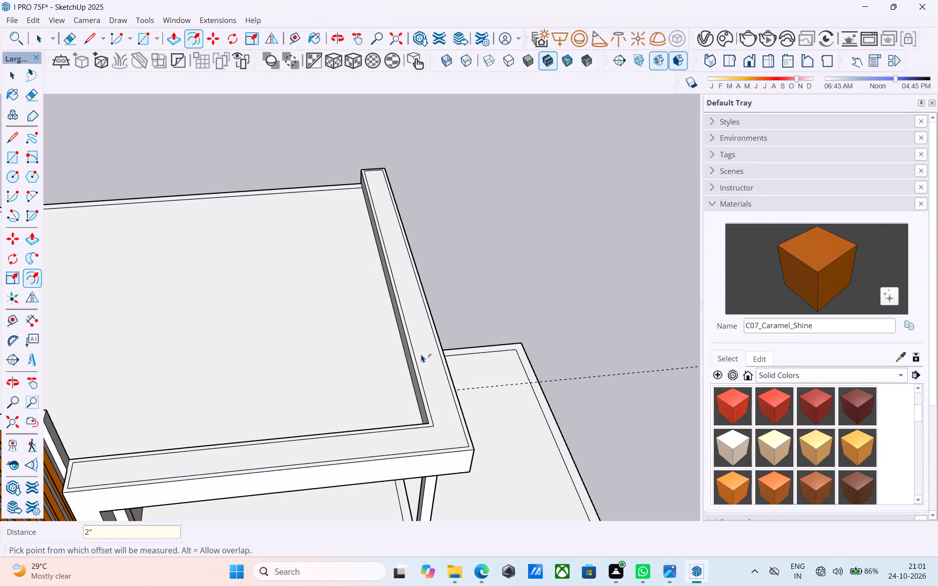
{"action": "type", "text": "3\""}
{"action": "key", "text": "Return"}
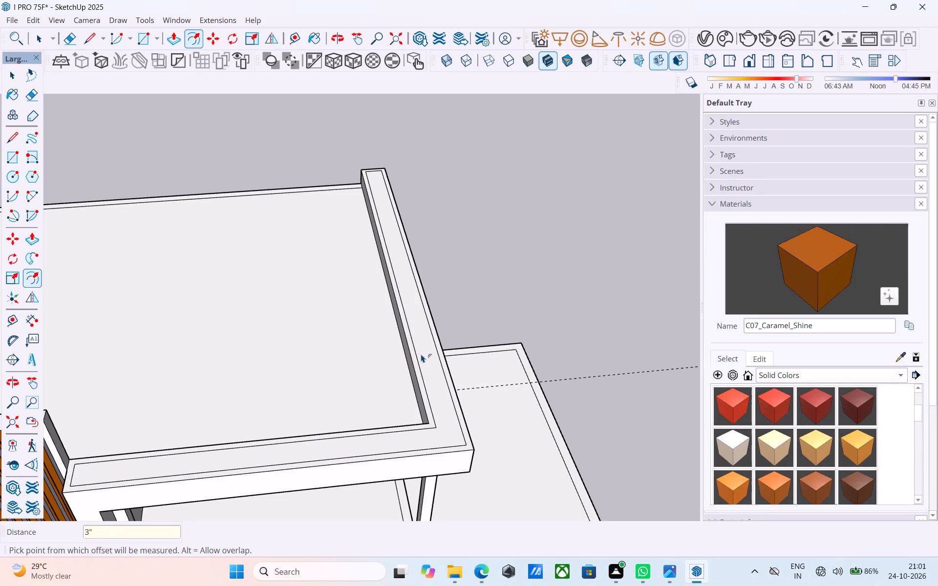
Set the inward offset of the L-shaped roof parapet's top outline to 4".
{"action": "type", "text": "4\""}
{"action": "key", "text": "Return"}
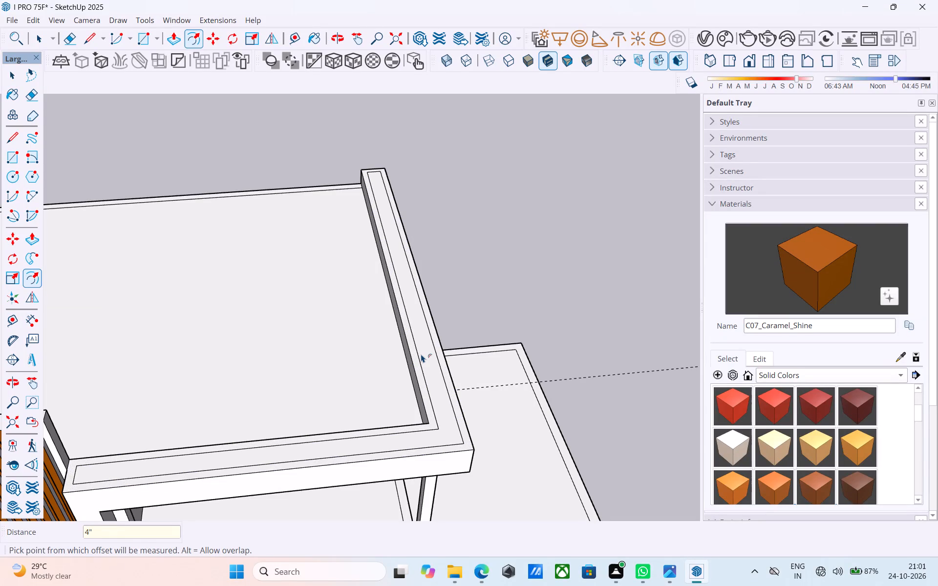
{"action": "key", "text": "space"}
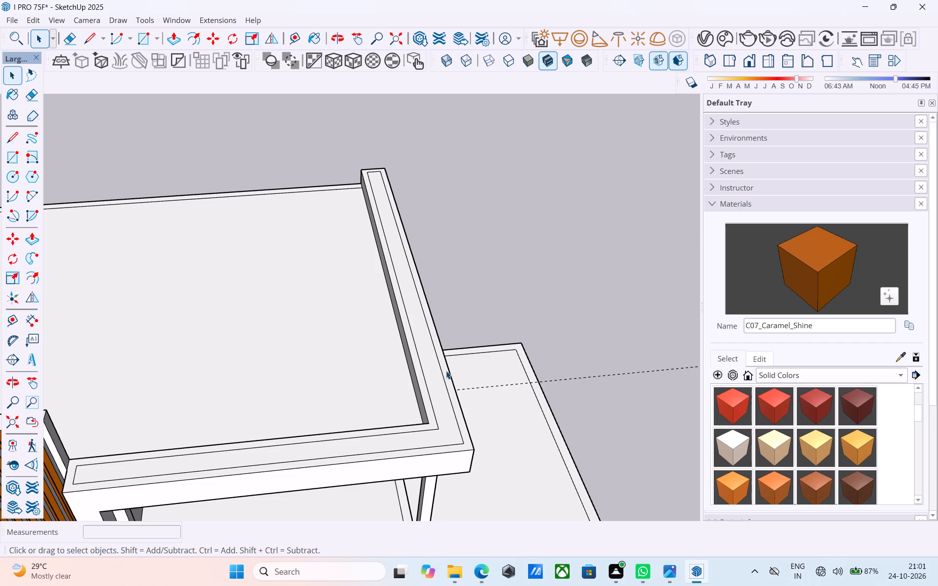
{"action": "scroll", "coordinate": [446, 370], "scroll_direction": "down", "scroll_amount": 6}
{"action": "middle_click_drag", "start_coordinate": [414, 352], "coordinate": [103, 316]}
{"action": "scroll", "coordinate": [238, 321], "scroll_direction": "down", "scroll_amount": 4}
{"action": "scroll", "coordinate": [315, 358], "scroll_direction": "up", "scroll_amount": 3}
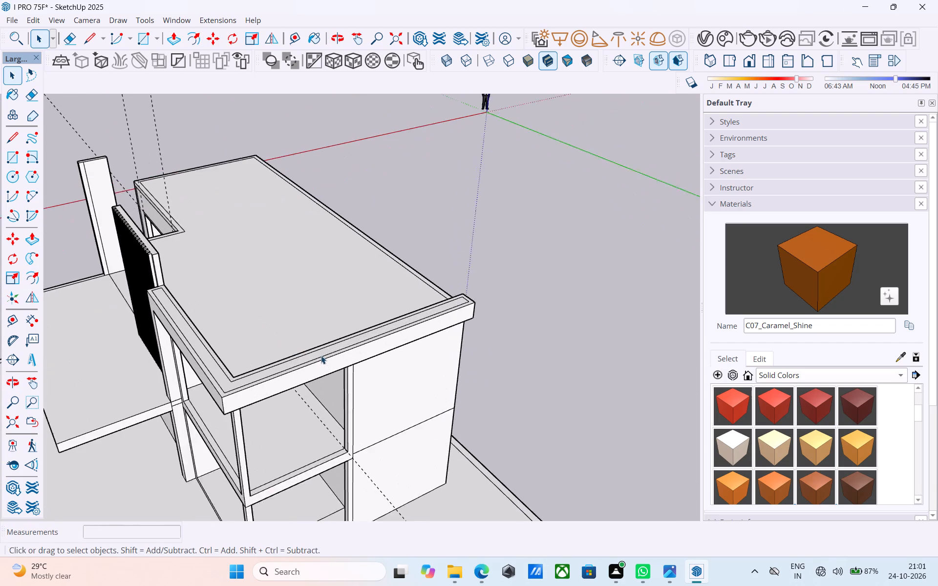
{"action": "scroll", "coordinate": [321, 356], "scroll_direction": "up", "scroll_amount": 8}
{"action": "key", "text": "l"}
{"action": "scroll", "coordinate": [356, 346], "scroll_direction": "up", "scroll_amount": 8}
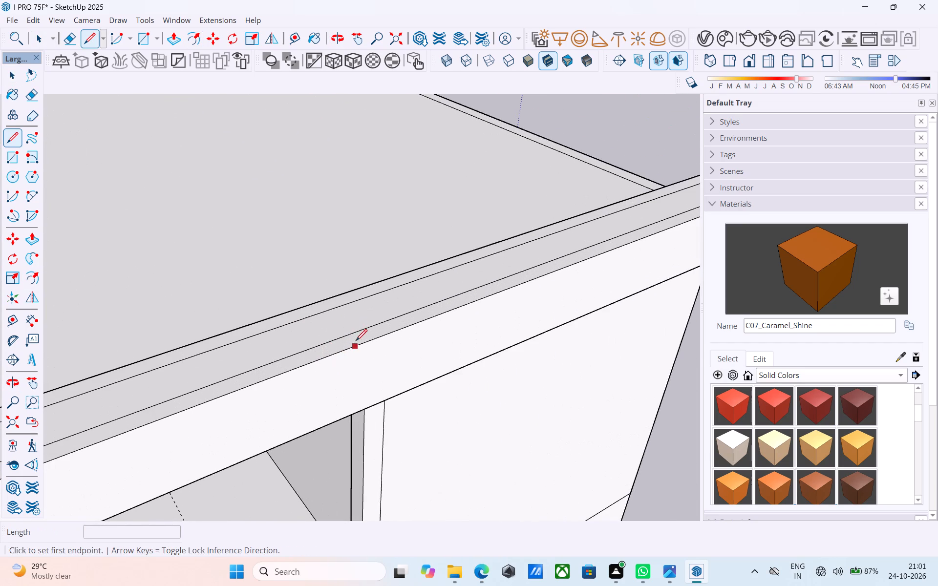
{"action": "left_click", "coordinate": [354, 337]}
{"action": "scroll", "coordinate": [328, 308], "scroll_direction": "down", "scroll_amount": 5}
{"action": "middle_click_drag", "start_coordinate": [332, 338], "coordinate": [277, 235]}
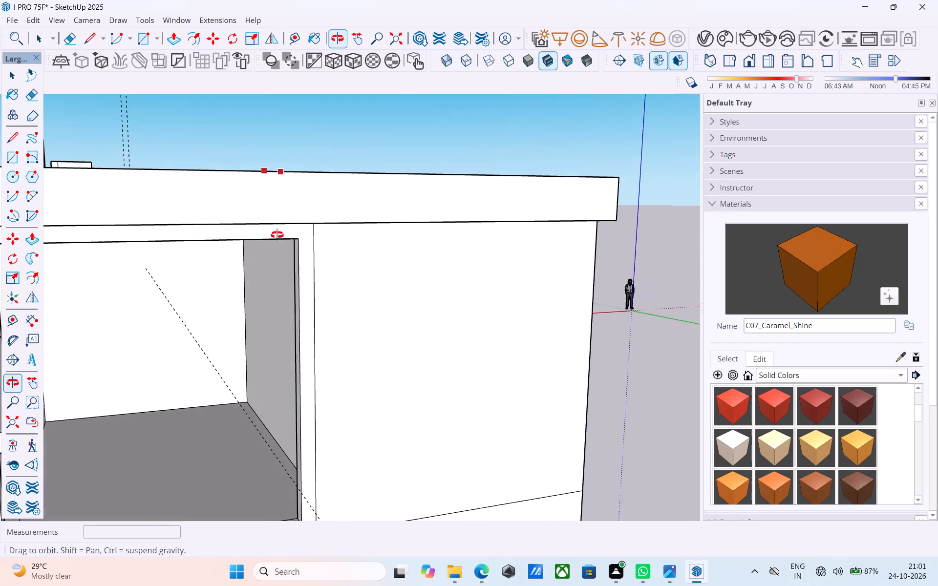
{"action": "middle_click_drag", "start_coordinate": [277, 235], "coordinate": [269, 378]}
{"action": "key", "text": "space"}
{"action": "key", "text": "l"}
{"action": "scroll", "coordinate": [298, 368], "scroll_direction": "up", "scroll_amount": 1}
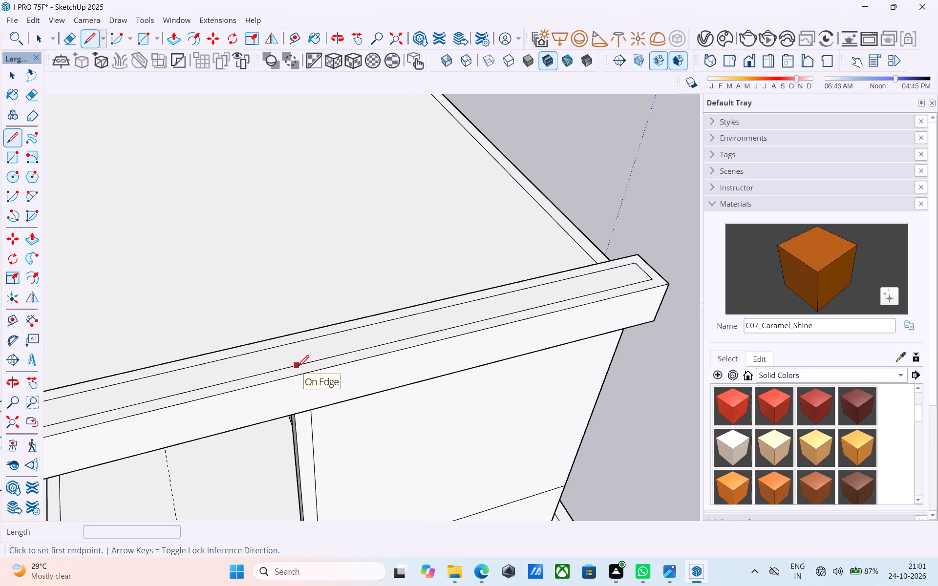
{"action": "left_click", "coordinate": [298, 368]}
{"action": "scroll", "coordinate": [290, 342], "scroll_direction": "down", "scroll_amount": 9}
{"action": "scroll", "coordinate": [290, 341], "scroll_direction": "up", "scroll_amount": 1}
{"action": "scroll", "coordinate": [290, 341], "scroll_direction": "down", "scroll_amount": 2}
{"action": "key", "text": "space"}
Draw a short line across the inset strip on the parapet's top face, on the side arm near the front corner.
{"action": "middle_click_drag", "start_coordinate": [235, 346], "coordinate": [275, 316]}
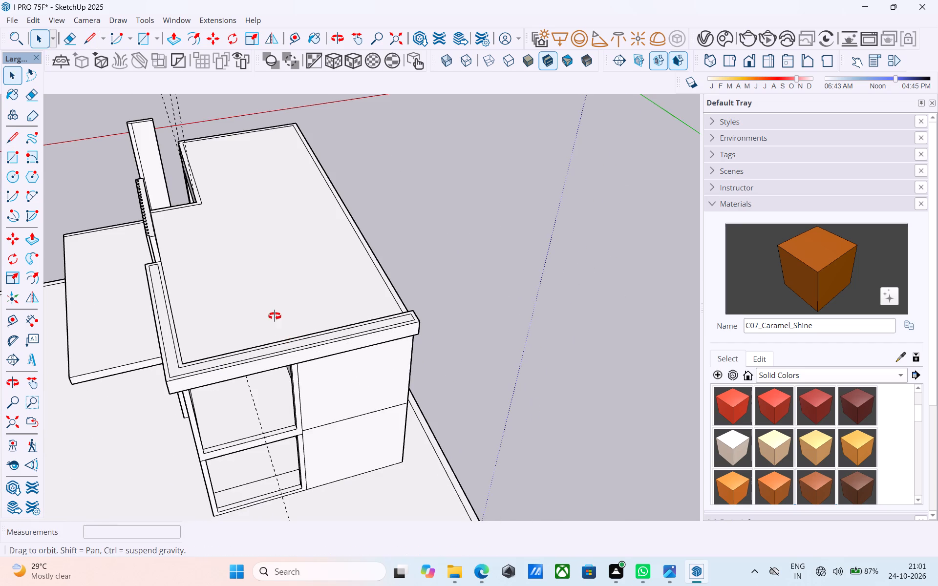
{"action": "middle_click_drag", "start_coordinate": [275, 316], "coordinate": [284, 316]}
{"action": "key", "text": "l"}
{"action": "scroll", "coordinate": [257, 353], "scroll_direction": "up", "scroll_amount": 6}
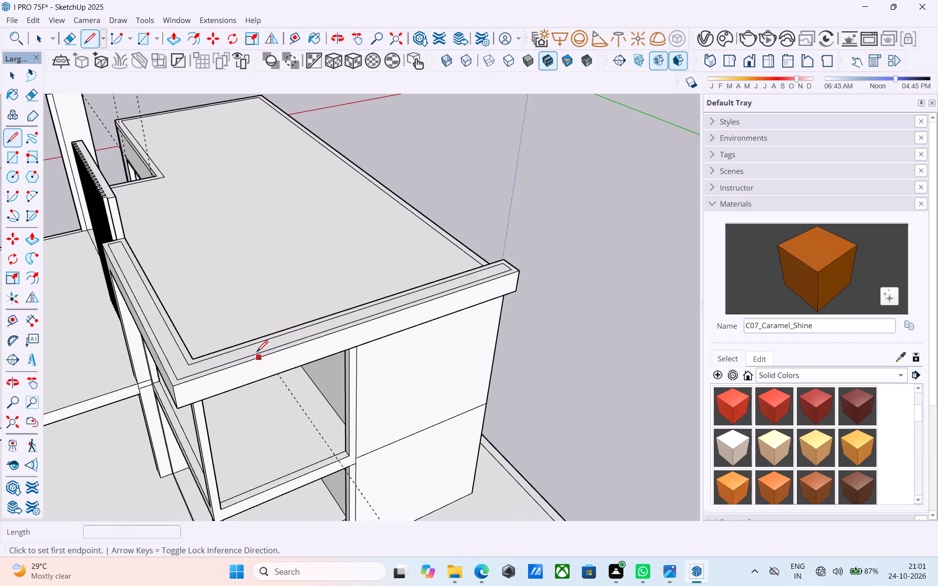
{"action": "scroll", "coordinate": [256, 353], "scroll_direction": "up", "scroll_amount": 2}
{"action": "left_click", "coordinate": [254, 351]}
{"action": "left_click", "coordinate": [250, 343]}
{"action": "key", "text": "space"}
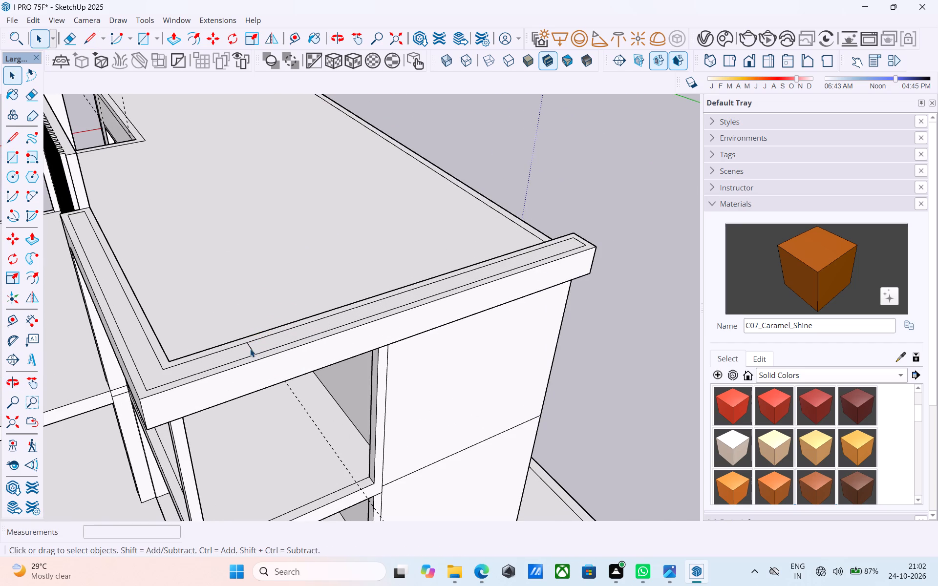
Copy the short cross line 6' along the parapet's side arm, away from the front corner.
{"action": "left_click", "coordinate": [250, 349]}
{"action": "key", "text": "m"}
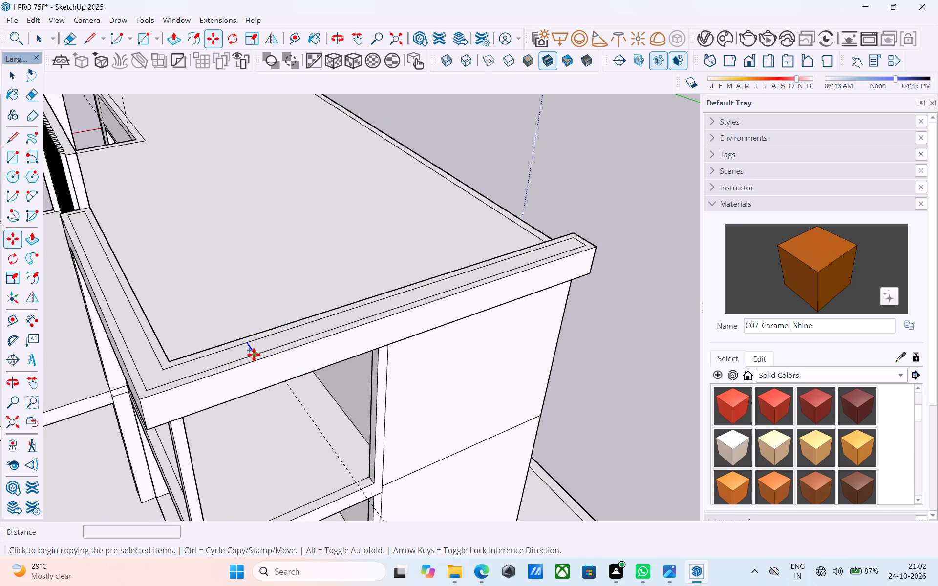
{"action": "left_click", "coordinate": [254, 355]}
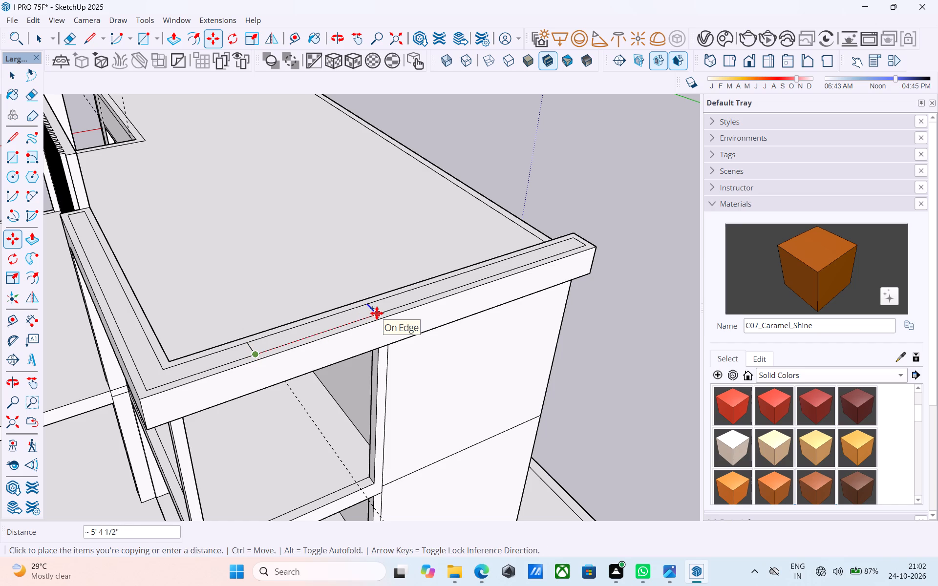
{"action": "type", "text": "6'"}
{"action": "key", "text": "Return"}
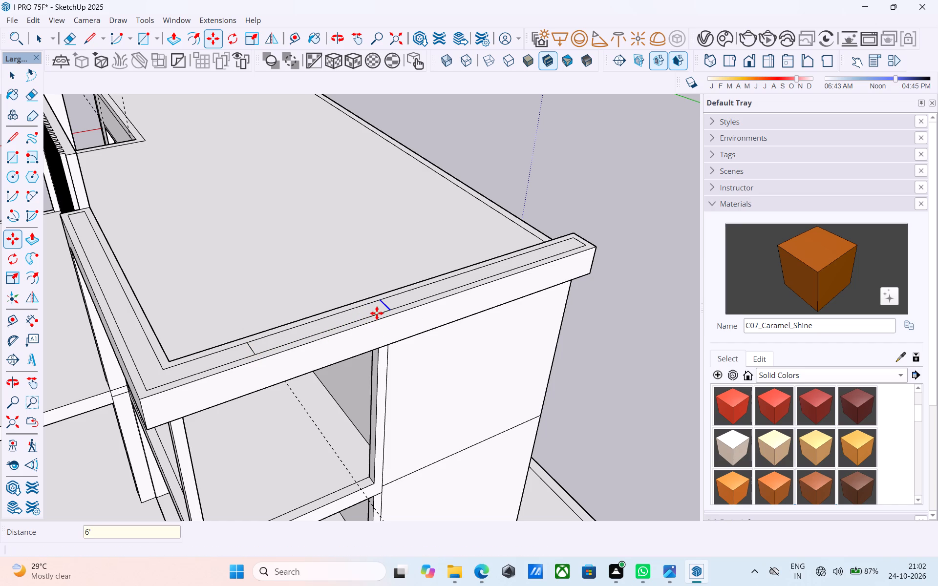
{"action": "key", "text": "space"}
Push/Pull the inset face between the two cross lines on the parapet's top upward by 3'.
{"action": "scroll", "coordinate": [366, 310], "scroll_direction": "down", "scroll_amount": 6}
{"action": "middle_click_drag", "start_coordinate": [455, 138], "coordinate": [445, 61]}
{"action": "scroll", "coordinate": [438, 242], "scroll_direction": "down", "scroll_amount": 3}
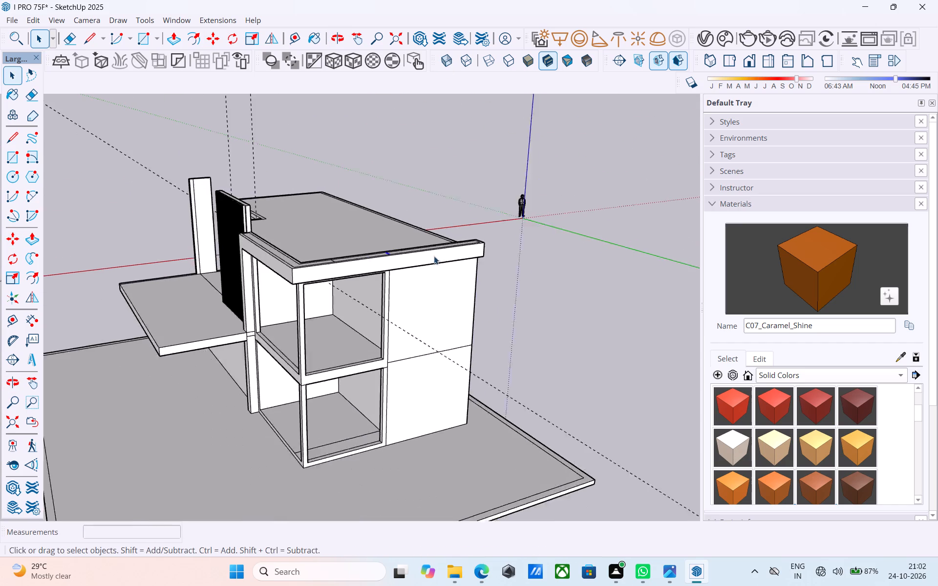
{"action": "scroll", "coordinate": [434, 256], "scroll_direction": "down", "scroll_amount": 2}
{"action": "middle_click_drag", "start_coordinate": [430, 258], "coordinate": [678, 367]}
{"action": "scroll", "coordinate": [460, 306], "scroll_direction": "up", "scroll_amount": 7}
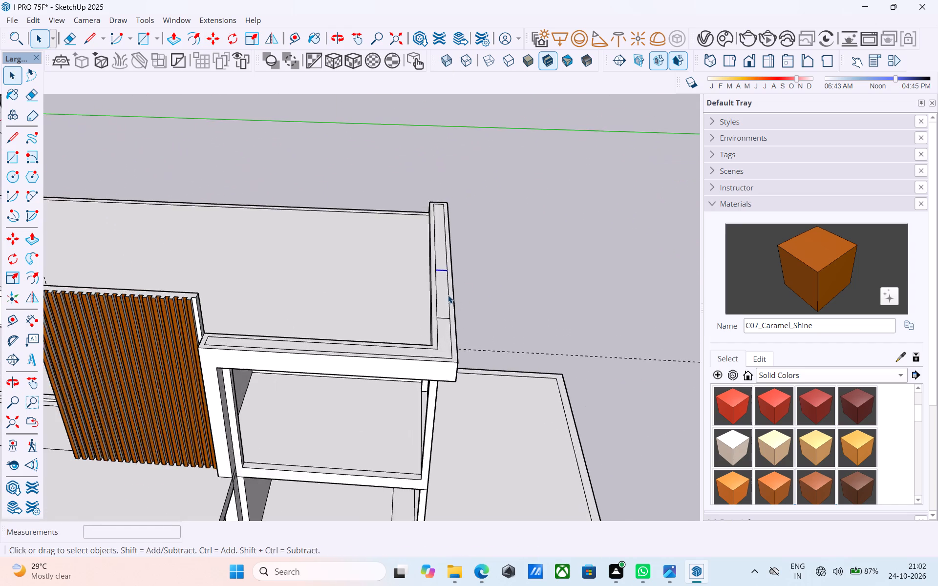
{"action": "scroll", "coordinate": [448, 295], "scroll_direction": "up", "scroll_amount": 2}
{"action": "left_click", "coordinate": [444, 292]}
{"action": "key", "text": "p"}
{"action": "left_click", "coordinate": [443, 291]}
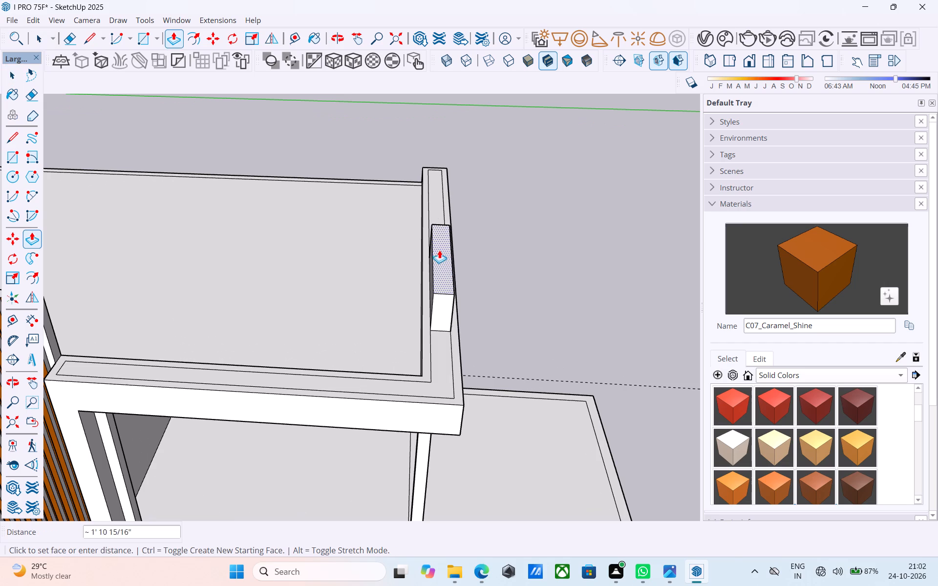
{"action": "scroll", "coordinate": [438, 248], "scroll_direction": "down", "scroll_amount": 4}
{"action": "scroll", "coordinate": [438, 248], "scroll_direction": "up", "scroll_amount": 1}
{"action": "scroll", "coordinate": [438, 248], "scroll_direction": "down", "scroll_amount": 2}
{"action": "middle_click_drag", "start_coordinate": [437, 247], "coordinate": [447, 161]}
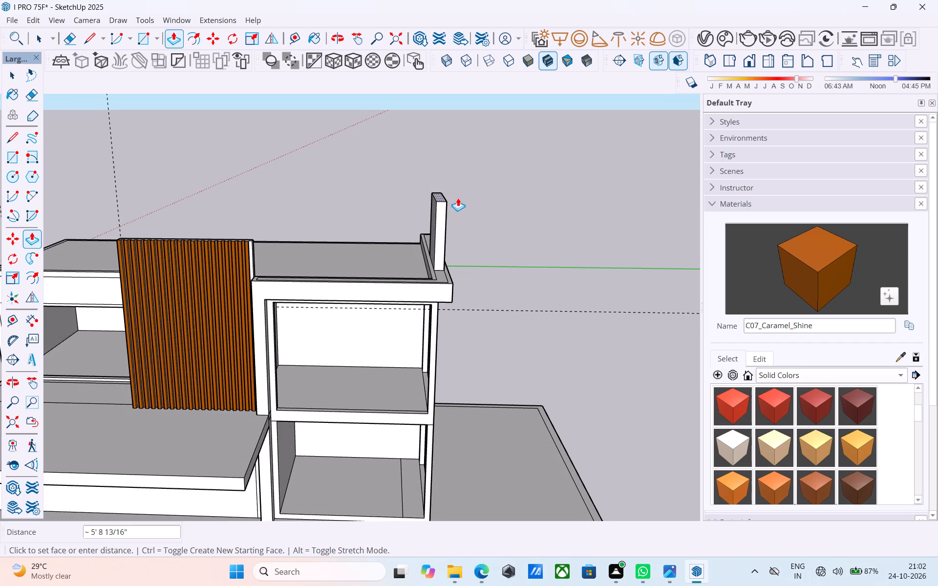
{"action": "type", "text": "3'"}
{"action": "key", "text": "Return"}
{"action": "key", "text": "space"}
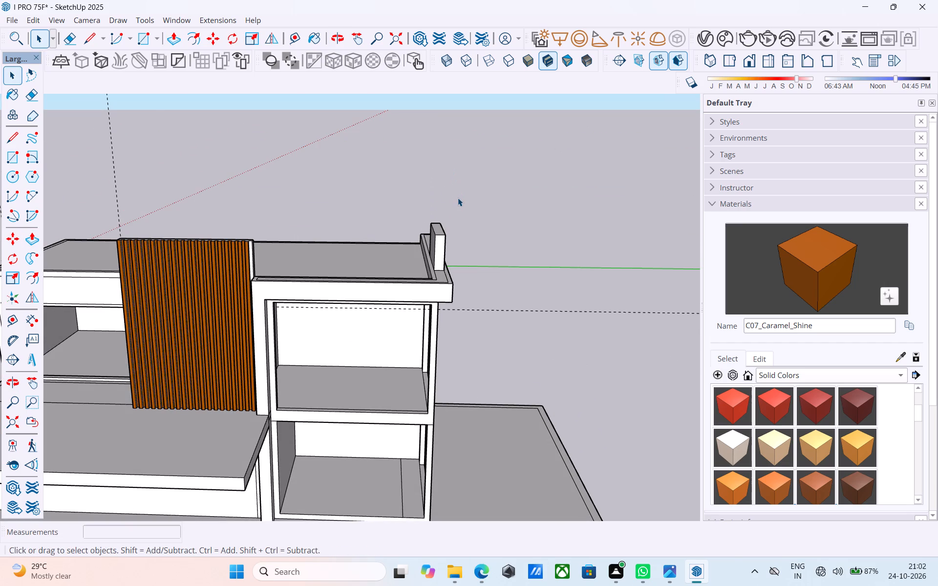
Examine the raised parapet block and the building's massing from the front and the open corner side.
{"action": "scroll", "coordinate": [476, 216], "scroll_direction": "down", "scroll_amount": 6}
{"action": "middle_click_drag", "start_coordinate": [460, 234], "coordinate": [463, 173]}
{"action": "scroll", "coordinate": [464, 176], "scroll_direction": "down", "scroll_amount": 1}
{"action": "middle_click_drag", "start_coordinate": [464, 181], "coordinate": [323, 187]}
{"action": "scroll", "coordinate": [379, 237], "scroll_direction": "up", "scroll_amount": 4}
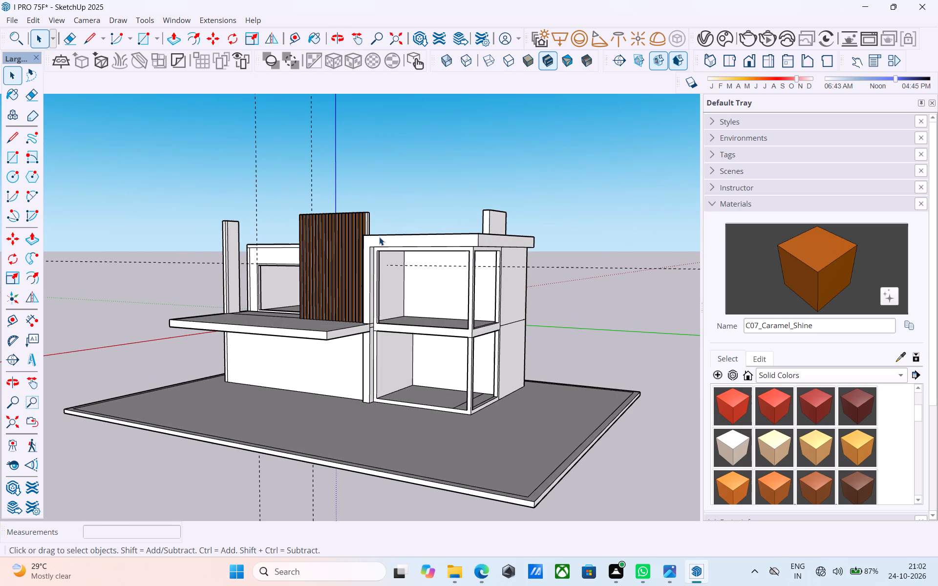
{"action": "middle_click_drag", "start_coordinate": [387, 237], "coordinate": [262, 199]}
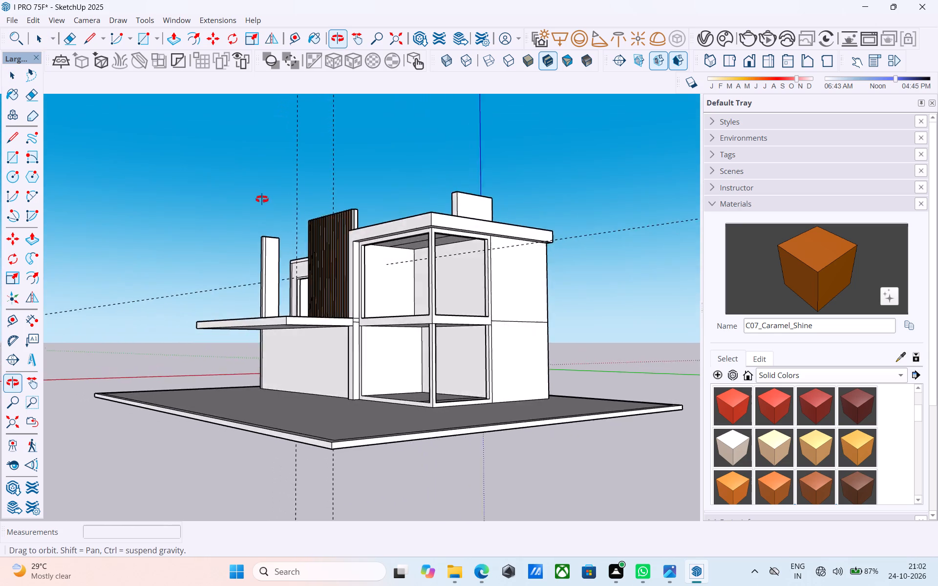
{"action": "middle_click_drag", "start_coordinate": [262, 199], "coordinate": [251, 189]}
{"action": "middle_click_drag", "start_coordinate": [385, 290], "coordinate": [337, 303]}
Copy the vertical front edge of the ground-floor corner room's inner side wall 6" into the room.
{"action": "scroll", "coordinate": [370, 333], "scroll_direction": "up", "scroll_amount": 9}
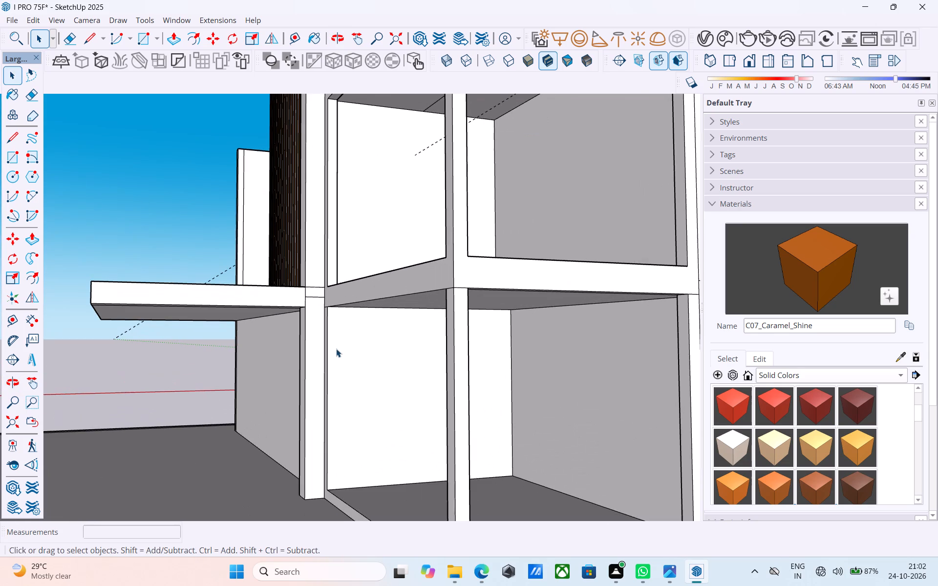
{"action": "left_click", "coordinate": [328, 343]}
{"action": "middle_click_drag", "start_coordinate": [328, 342], "coordinate": [360, 345]}
{"action": "key", "text": "m"}
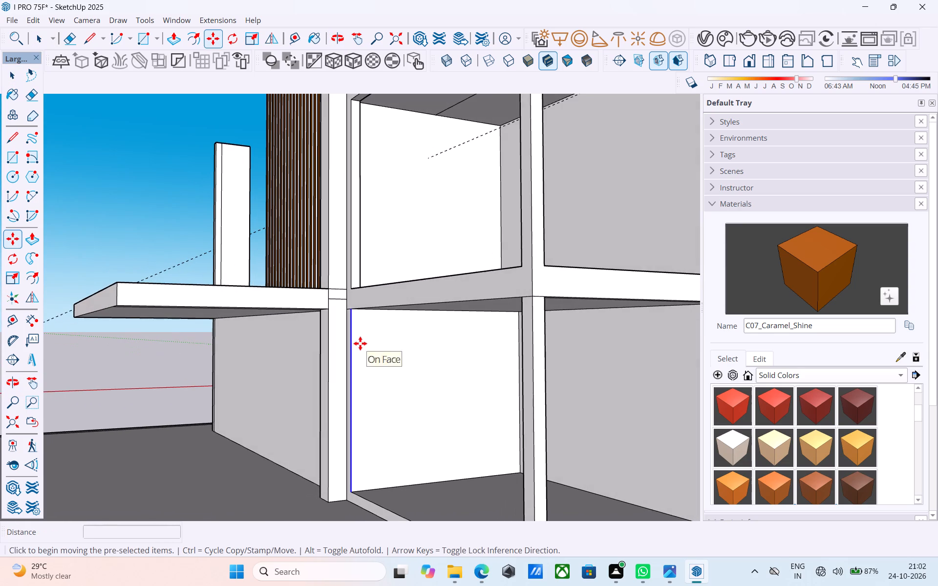
{"action": "scroll", "coordinate": [360, 336], "scroll_direction": "up", "scroll_amount": 9}
{"action": "left_click", "coordinate": [345, 285]}
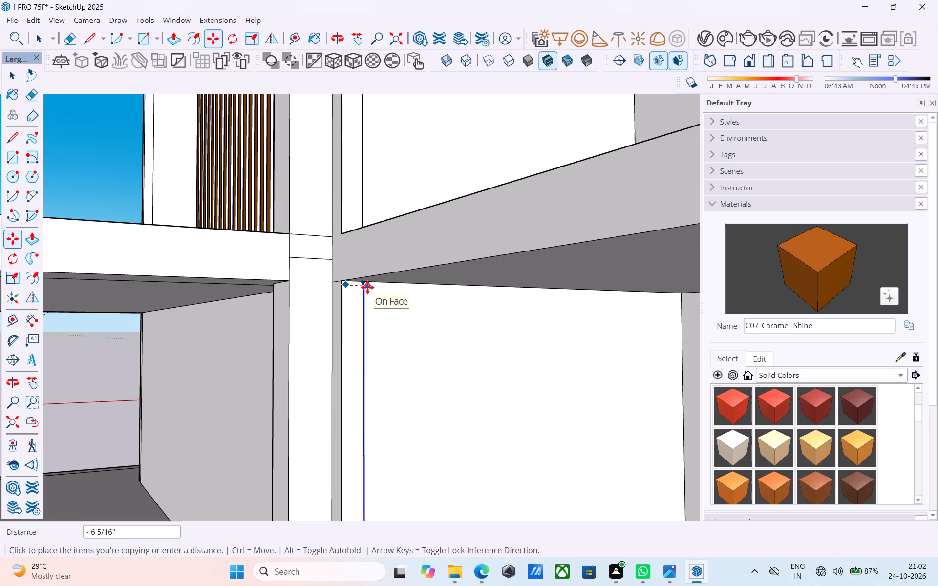
{"action": "type", "text": "6\""}
{"action": "key", "text": "Return"}
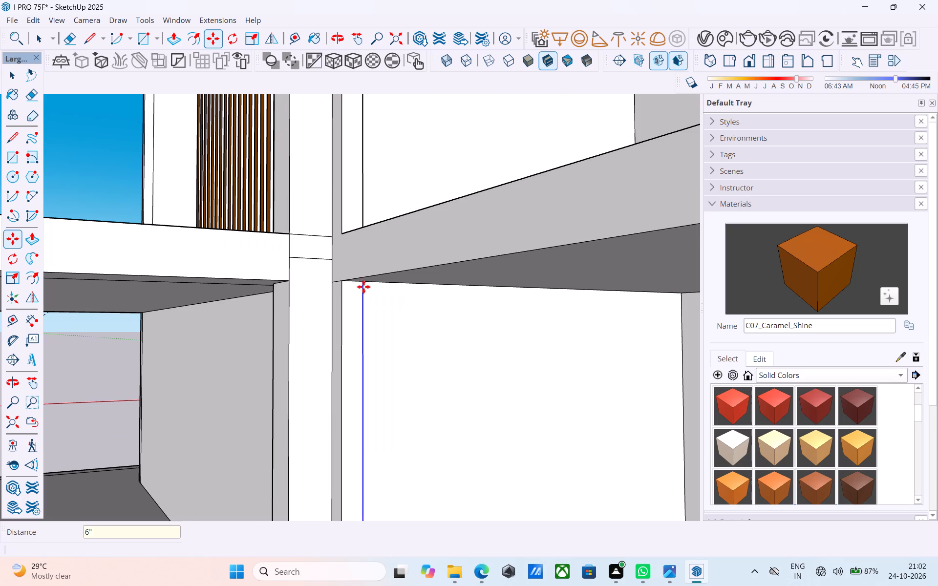
Examine the copied edge, the corner post and the ground-floor corner openings from inside, front and side.
{"action": "scroll", "coordinate": [362, 287], "scroll_direction": "down", "scroll_amount": 12}
{"action": "middle_click_drag", "start_coordinate": [353, 282], "coordinate": [245, 298]}
{"action": "middle_click_drag", "start_coordinate": [259, 308], "coordinate": [332, 335]}
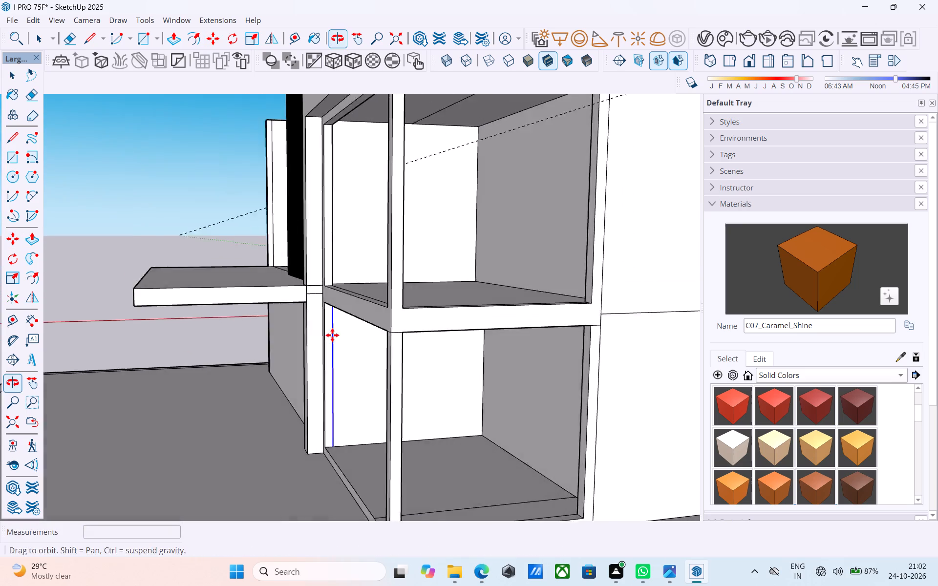
{"action": "middle_click_drag", "start_coordinate": [332, 335], "coordinate": [332, 335]}
{"action": "scroll", "coordinate": [332, 335], "scroll_direction": "up", "scroll_amount": 5}
{"action": "middle_click_drag", "start_coordinate": [334, 329], "coordinate": [384, 238]}
{"action": "key", "text": "space"}
{"action": "scroll", "coordinate": [379, 263], "scroll_direction": "down", "scroll_amount": 2}
{"action": "middle_click_drag", "start_coordinate": [362, 290], "coordinate": [355, 293]}
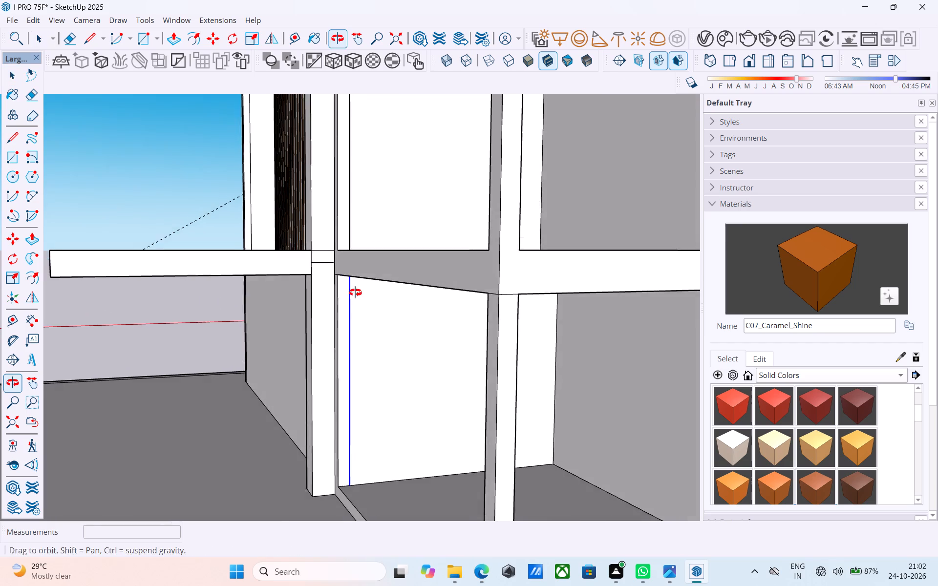
{"action": "middle_click_drag", "start_coordinate": [355, 293], "coordinate": [358, 295]}
{"action": "scroll", "coordinate": [360, 303], "scroll_direction": "down", "scroll_amount": 7}
{"action": "middle_click_drag", "start_coordinate": [414, 366], "coordinate": [713, 396]}
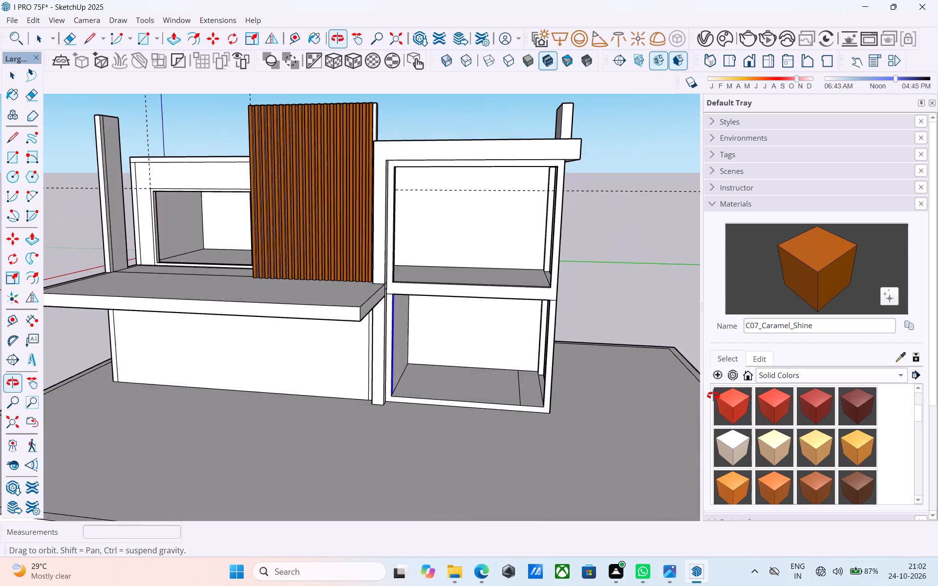
{"action": "middle_click_drag", "start_coordinate": [713, 396], "coordinate": [730, 364]}
{"action": "scroll", "coordinate": [320, 364], "scroll_direction": "up", "scroll_amount": 5}
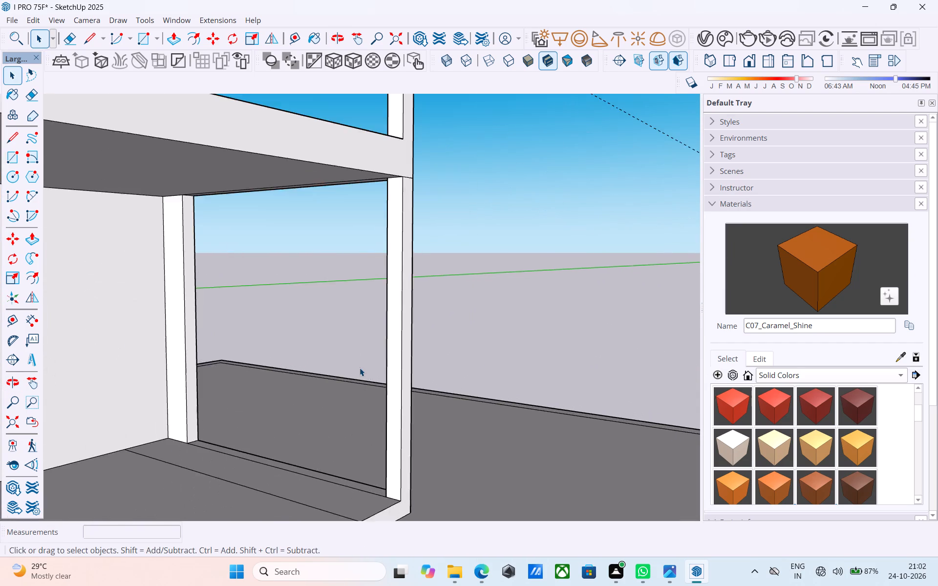
{"action": "scroll", "coordinate": [362, 368], "scroll_direction": "down", "scroll_amount": 4}
{"action": "middle_click_drag", "start_coordinate": [390, 371], "coordinate": [62, 379], "text": "shift"}
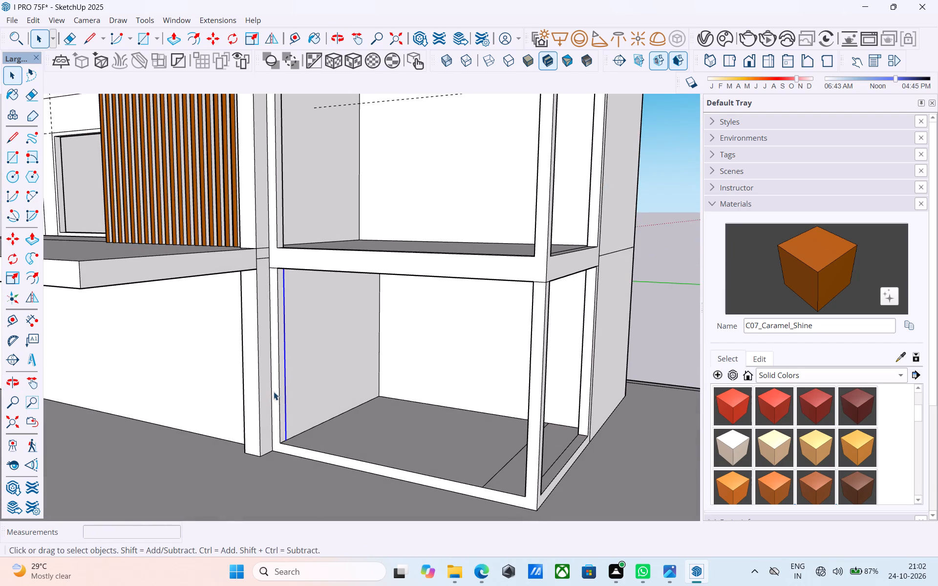
{"action": "middle_click_drag", "start_coordinate": [388, 394], "coordinate": [598, 391]}
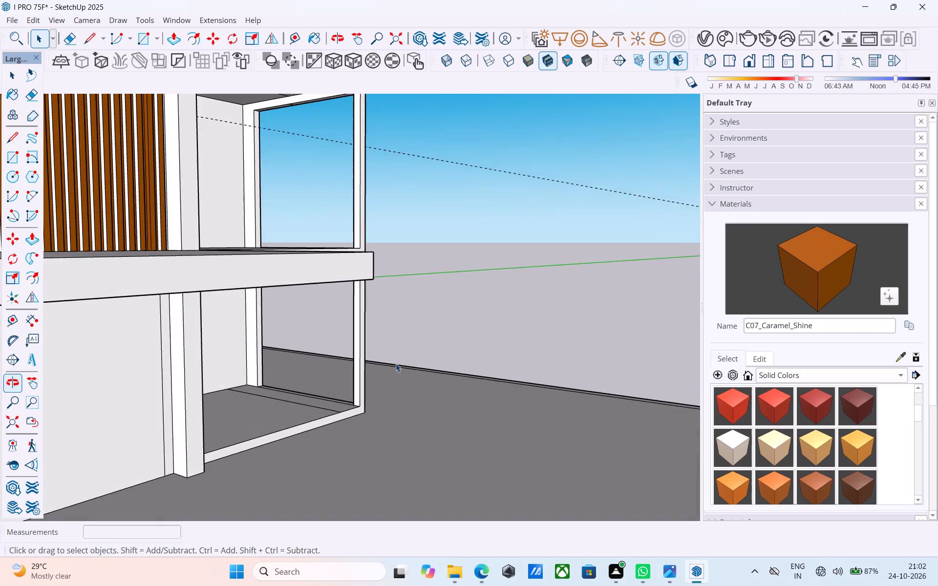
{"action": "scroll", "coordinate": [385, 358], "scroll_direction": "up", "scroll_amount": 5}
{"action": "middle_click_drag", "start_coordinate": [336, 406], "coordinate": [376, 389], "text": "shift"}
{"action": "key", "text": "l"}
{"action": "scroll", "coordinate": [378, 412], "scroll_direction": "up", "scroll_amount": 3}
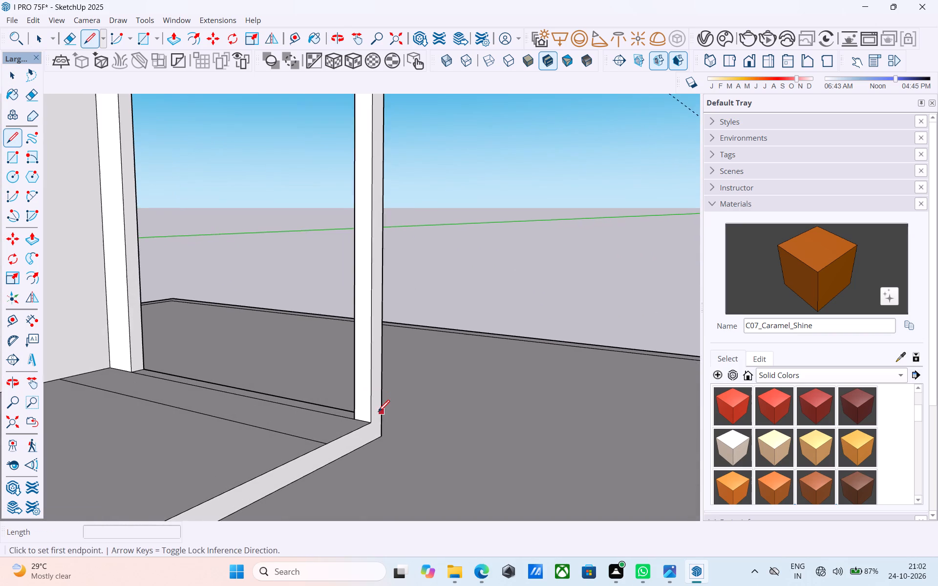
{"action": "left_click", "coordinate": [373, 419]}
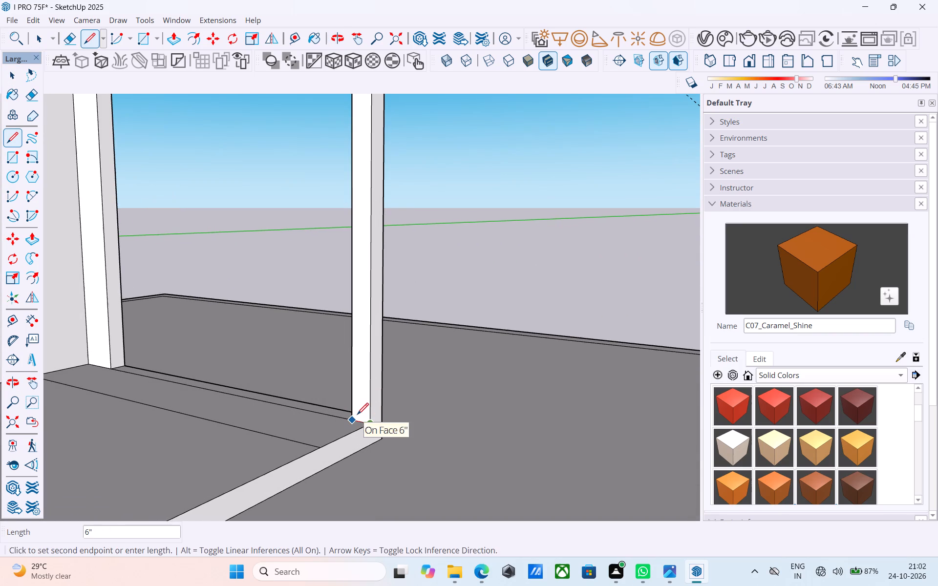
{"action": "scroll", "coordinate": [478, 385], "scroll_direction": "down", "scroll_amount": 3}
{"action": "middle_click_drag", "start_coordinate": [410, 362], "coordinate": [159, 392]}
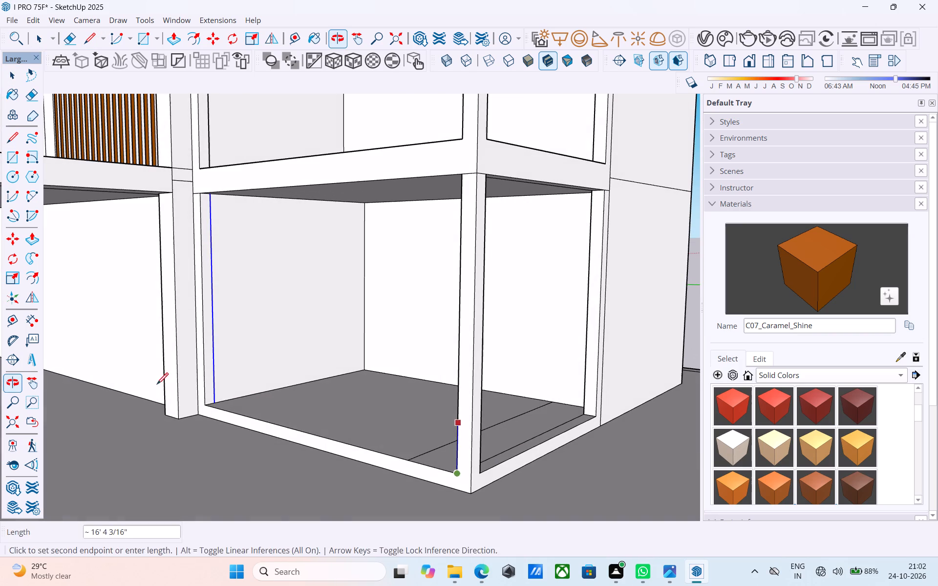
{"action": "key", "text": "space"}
Start a rectangle at the ground-floor corner opening, near the top of the copied vertical edge.
{"action": "key", "text": "r"}
{"action": "middle_click_drag", "start_coordinate": [206, 215], "coordinate": [177, 119]}
{"action": "scroll", "coordinate": [175, 113], "scroll_direction": "up", "scroll_amount": 2}
{"action": "middle_click_drag", "start_coordinate": [218, 198], "coordinate": [241, 319]}
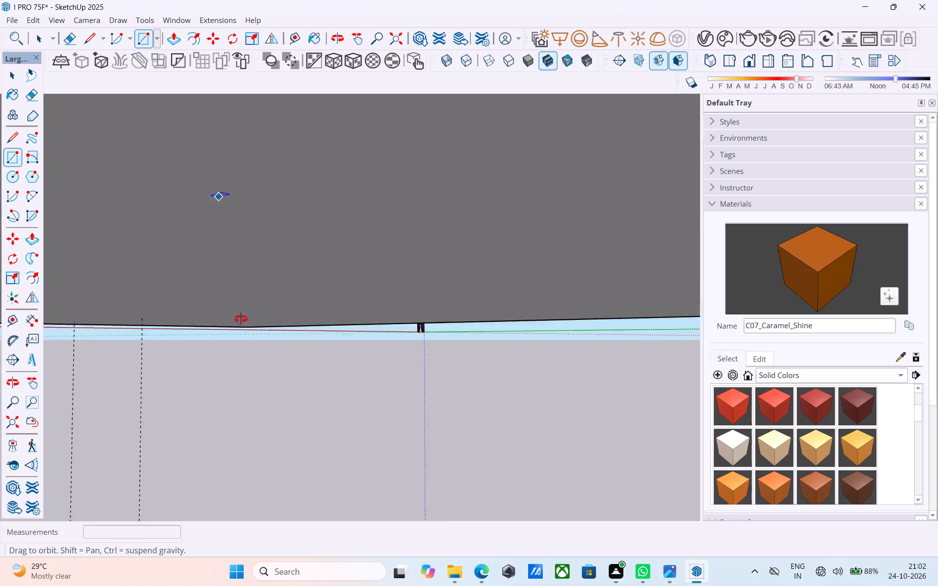
Draw a rectangle across the ground-floor front window opening of the corner block, along the inner edge of its frame.
{"action": "middle_click_drag", "start_coordinate": [241, 319], "coordinate": [247, 376]}
{"action": "scroll", "coordinate": [258, 347], "scroll_direction": "down", "scroll_amount": 20}
{"action": "scroll", "coordinate": [258, 347], "scroll_direction": "down", "scroll_amount": 3}
{"action": "middle_click_drag", "start_coordinate": [296, 268], "coordinate": [329, 454], "text": "shift"}
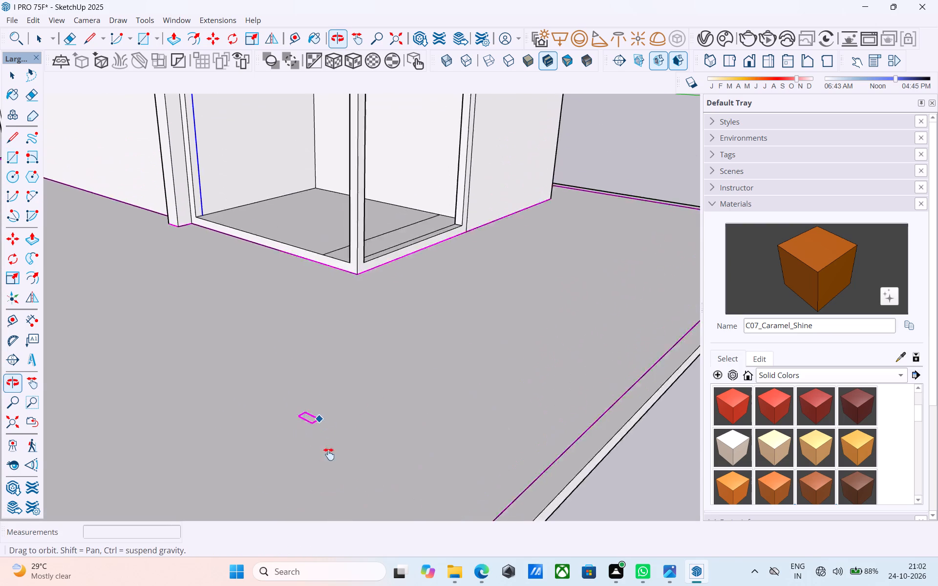
{"action": "middle_click_drag", "start_coordinate": [329, 454], "coordinate": [348, 512], "text": "shift"}
{"action": "middle_click_drag", "start_coordinate": [323, 258], "coordinate": [367, 293], "text": "shift"}
{"action": "scroll", "coordinate": [299, 251], "scroll_direction": "up", "scroll_amount": 8}
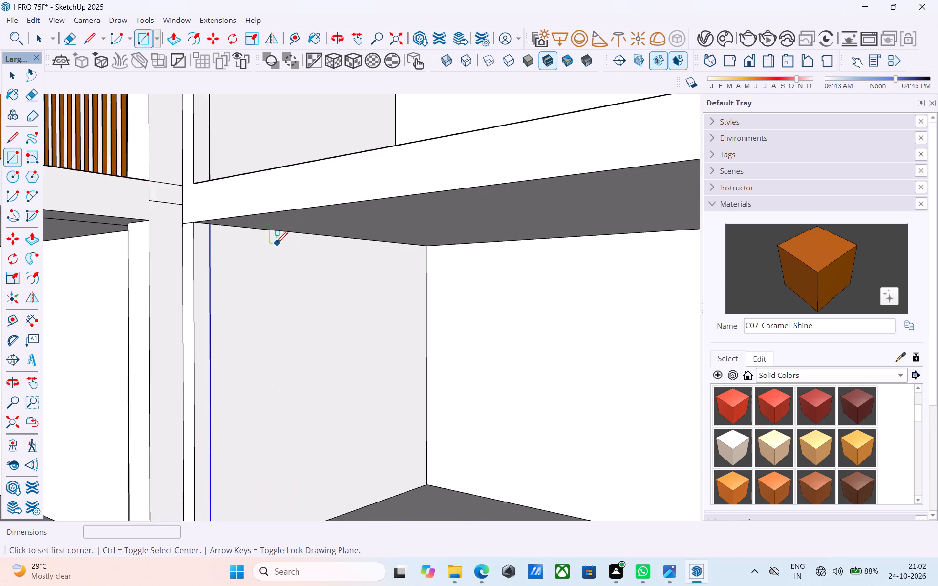
{"action": "middle_click_drag", "start_coordinate": [230, 244], "coordinate": [240, 237]}
{"action": "left_click", "coordinate": [232, 233]}
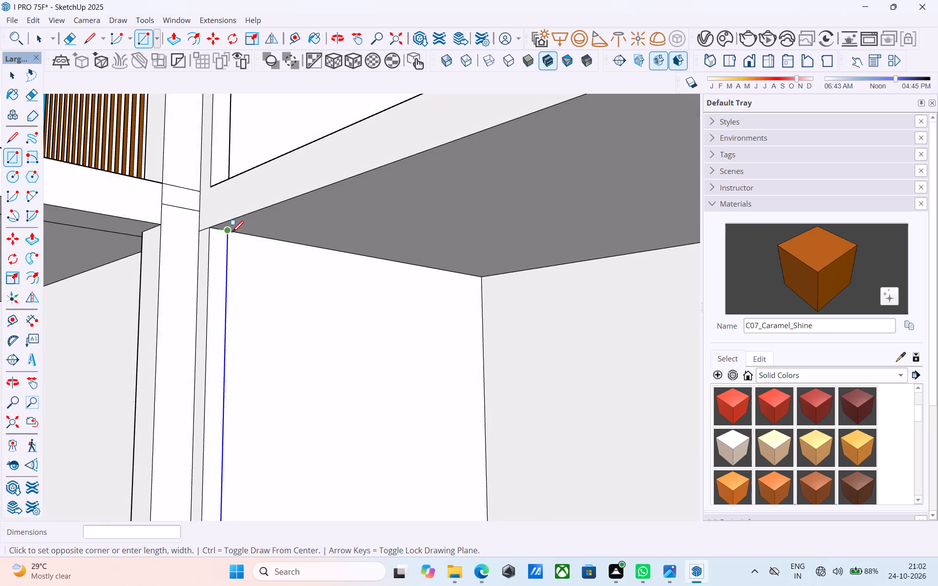
{"action": "scroll", "coordinate": [232, 232], "scroll_direction": "down", "scroll_amount": 10}
{"action": "middle_click_drag", "start_coordinate": [389, 371], "coordinate": [531, 526]}
{"action": "middle_click_drag", "start_coordinate": [364, 398], "coordinate": [457, 448]}
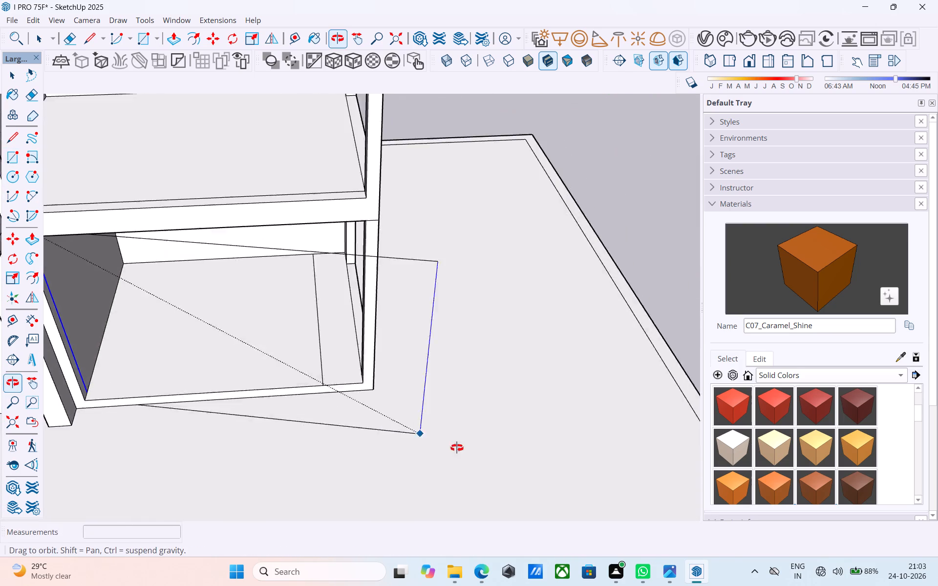
{"action": "middle_click_drag", "start_coordinate": [457, 448], "coordinate": [515, 439]}
{"action": "scroll", "coordinate": [353, 382], "scroll_direction": "up", "scroll_amount": 5}
{"action": "left_click", "coordinate": [396, 359]}
Paint the new ground-floor front pane with the Glass_Basic_01 material from the Glass collection.
{"action": "scroll", "coordinate": [396, 359], "scroll_direction": "down", "scroll_amount": 6}
{"action": "middle_click_drag", "start_coordinate": [401, 362], "coordinate": [416, 369], "text": "shift"}
{"action": "left_click", "coordinate": [786, 380]}
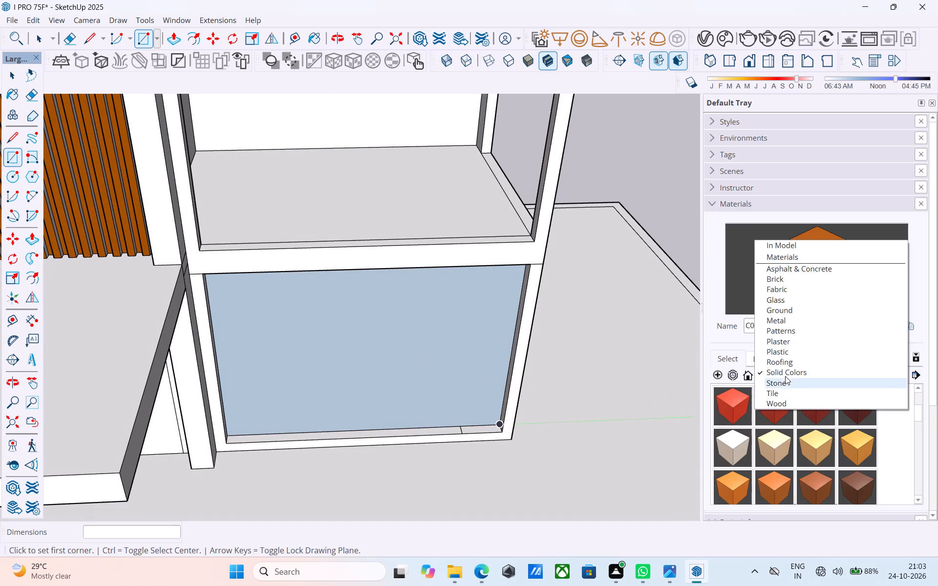
{"action": "left_click", "coordinate": [788, 306]}
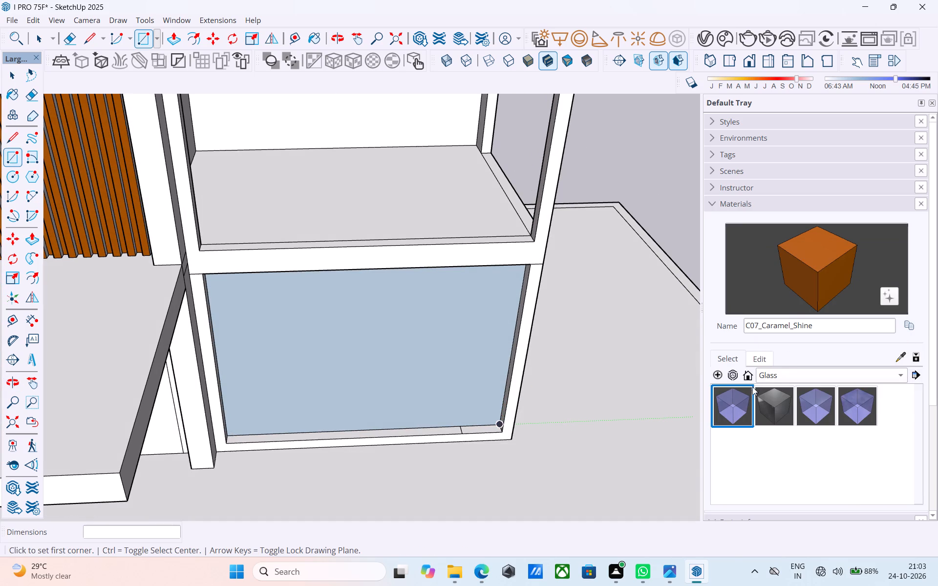
{"action": "left_click", "coordinate": [746, 400]}
{"action": "left_click", "coordinate": [430, 351]}
Draw a second rectangle over the ground-floor front opening, corner to corner on the outer face of the frame.
{"action": "scroll", "coordinate": [429, 350], "scroll_direction": "down", "scroll_amount": 3}
{"action": "middle_click_drag", "start_coordinate": [432, 354], "coordinate": [277, 260], "text": "shift"}
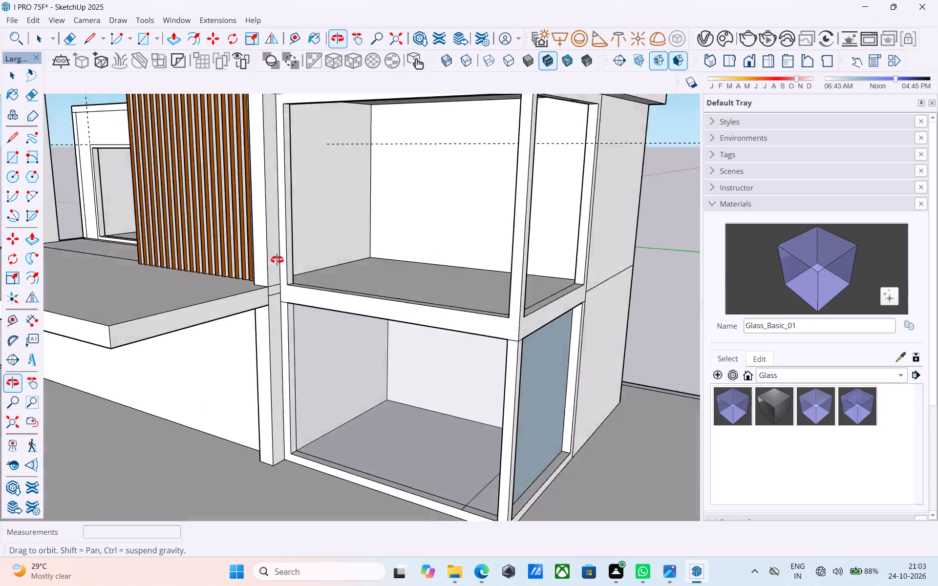
{"action": "middle_click_drag", "start_coordinate": [277, 260], "coordinate": [251, 223], "text": "shift"}
{"action": "key", "text": "r"}
{"action": "scroll", "coordinate": [327, 310], "scroll_direction": "up", "scroll_amount": 7}
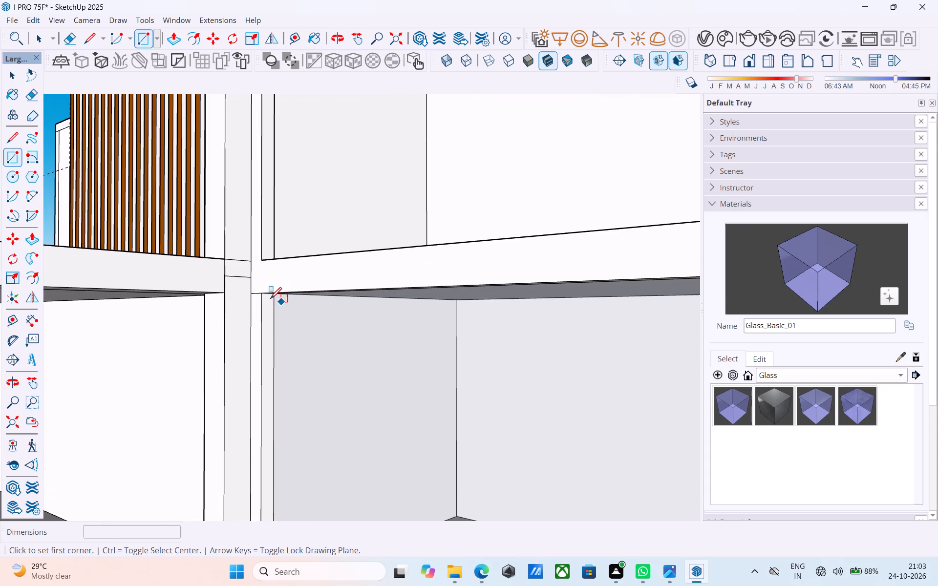
{"action": "left_click", "coordinate": [264, 294]}
{"action": "scroll", "coordinate": [264, 272], "scroll_direction": "down", "scroll_amount": 11}
{"action": "scroll", "coordinate": [368, 354], "scroll_direction": "up", "scroll_amount": 6}
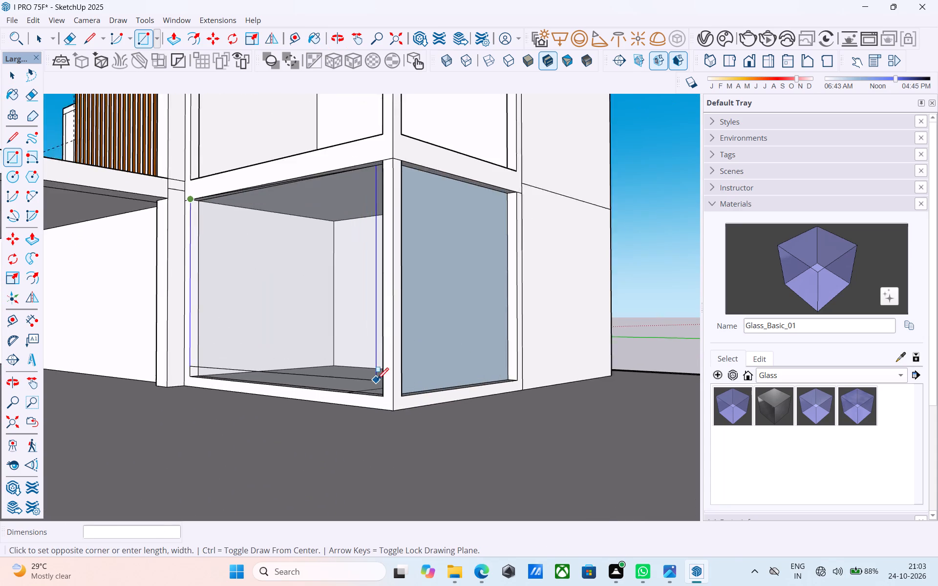
{"action": "scroll", "coordinate": [377, 380], "scroll_direction": "up", "scroll_amount": 2}
{"action": "left_click", "coordinate": [386, 400]}
Paint the outer front pane and the adjoining side pane on the ground floor with Glass_Basic_01.
{"action": "left_click", "coordinate": [805, 286]}
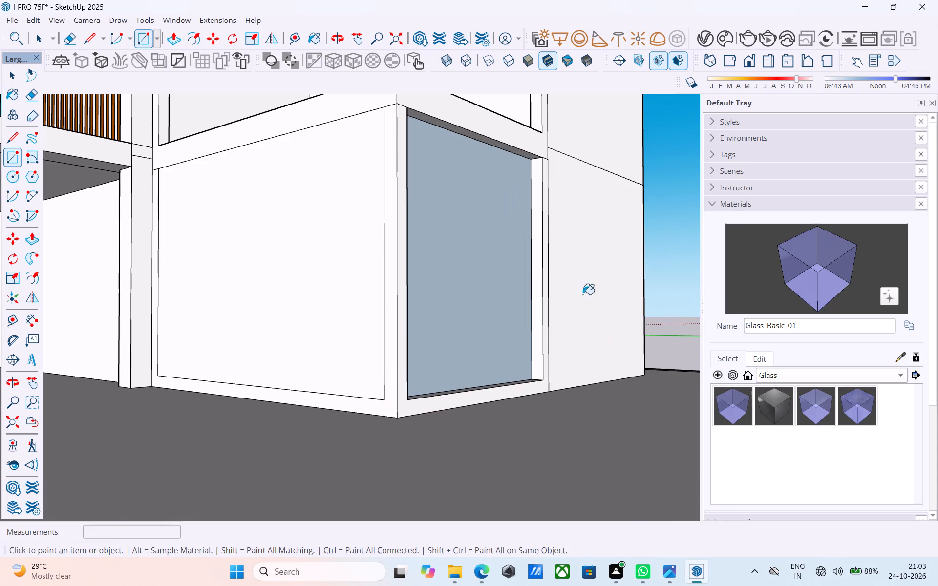
{"action": "left_click", "coordinate": [367, 293]}
{"action": "middle_click_drag", "start_coordinate": [459, 280], "coordinate": [305, 317]}
{"action": "left_click", "coordinate": [336, 296]}
Close the outer face of the ground-floor side opening with a rectangle and paint it with Glass_Basic_01.
{"action": "scroll", "coordinate": [337, 295], "scroll_direction": "down", "scroll_amount": 3}
{"action": "middle_click_drag", "start_coordinate": [337, 295], "coordinate": [206, 361]}
{"action": "middle_click_drag", "start_coordinate": [209, 356], "coordinate": [220, 340]}
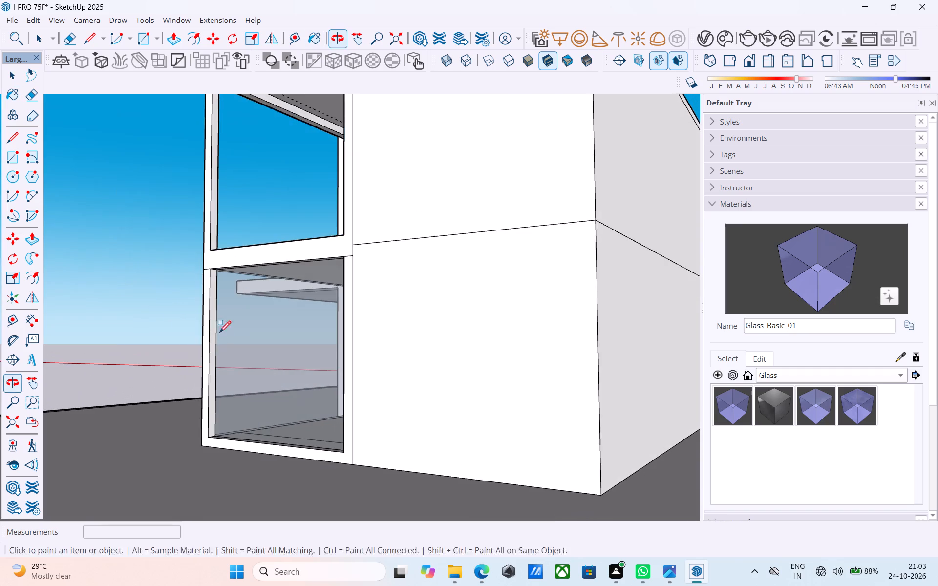
{"action": "key", "text": "r"}
{"action": "scroll", "coordinate": [204, 278], "scroll_direction": "up", "scroll_amount": 7}
{"action": "left_click", "coordinate": [216, 265]}
{"action": "scroll", "coordinate": [217, 263], "scroll_direction": "down", "scroll_amount": 6}
{"action": "middle_click_drag", "start_coordinate": [287, 339], "coordinate": [271, 274], "text": "shift"}
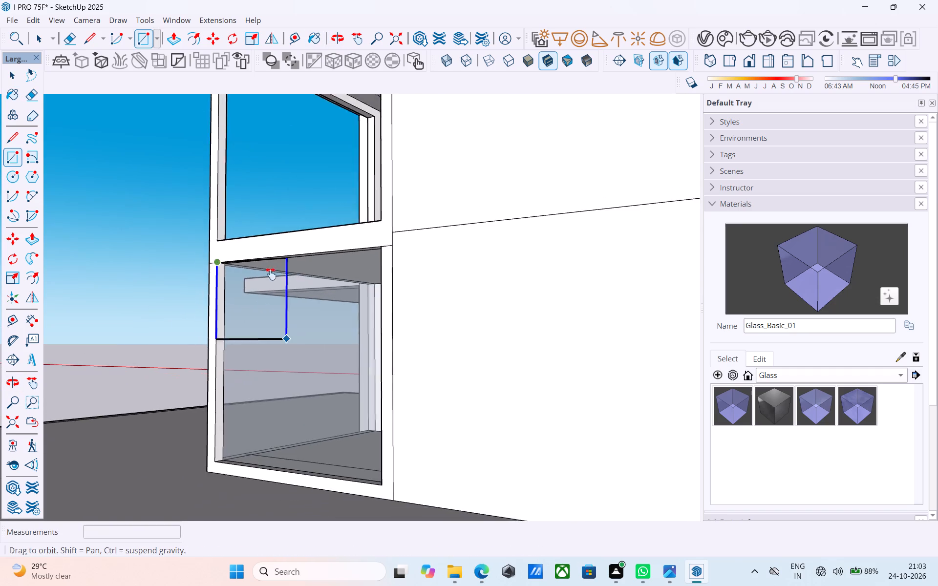
{"action": "middle_click_drag", "start_coordinate": [271, 274], "coordinate": [377, 284], "text": "shift"}
{"action": "scroll", "coordinate": [452, 360], "scroll_direction": "up", "scroll_amount": 6}
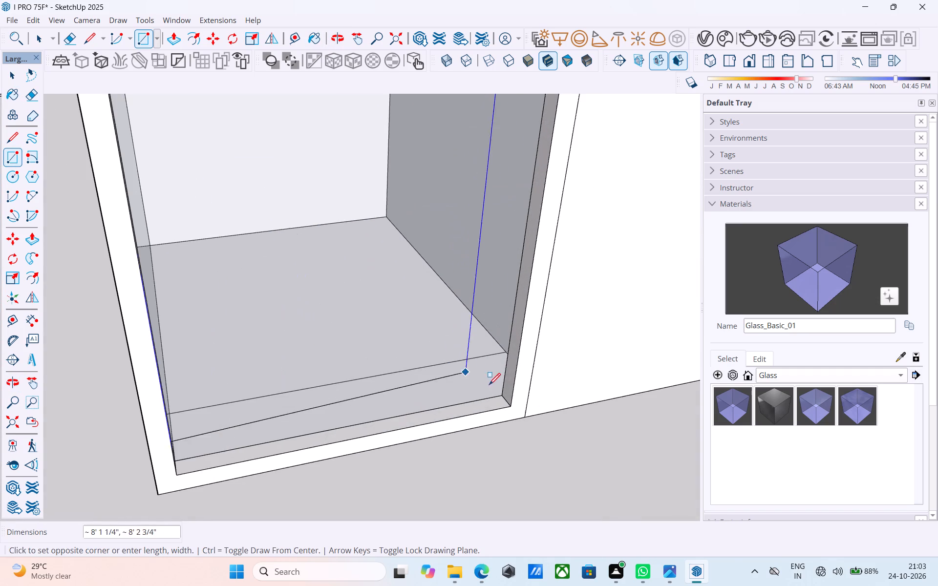
{"action": "left_click", "coordinate": [512, 409]}
{"action": "left_click_drag", "start_coordinate": [823, 264], "coordinate": [836, 251]}
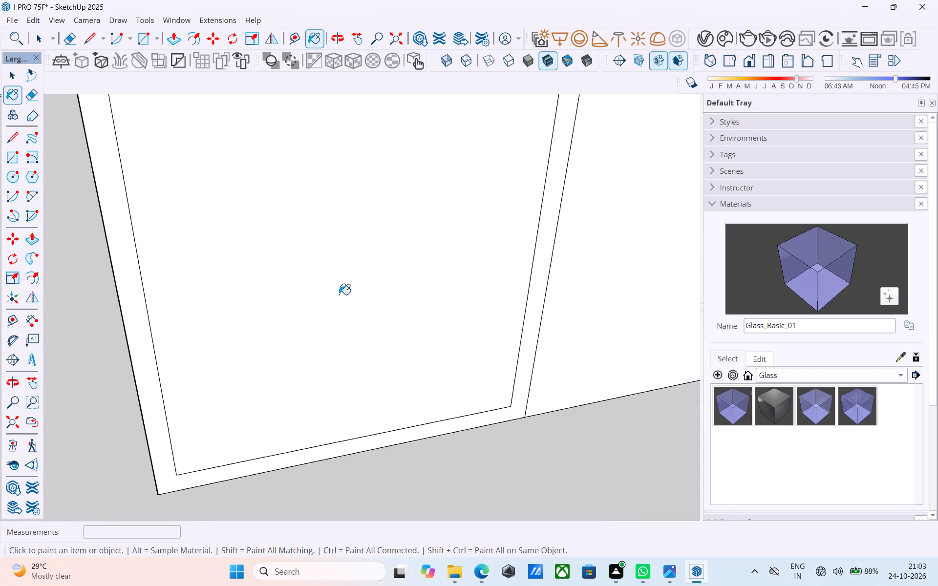
{"action": "left_click", "coordinate": [330, 290]}
Draw a 12' 9" by 9' 6" rectangle across the upper-floor front opening, along the inner edge of its frame.
{"action": "scroll", "coordinate": [316, 284], "scroll_direction": "down", "scroll_amount": 5}
{"action": "middle_click_drag", "start_coordinate": [267, 314], "coordinate": [454, 385], "text": "shift"}
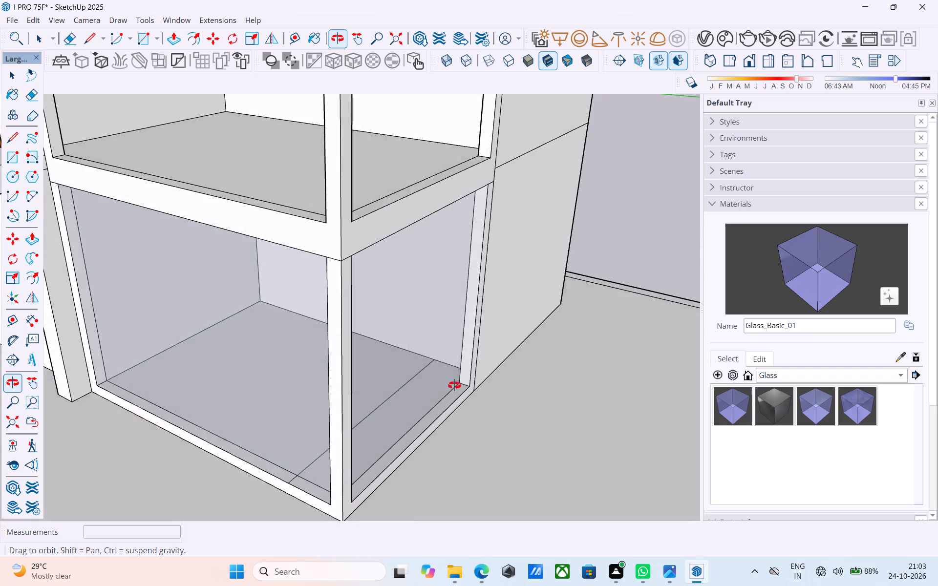
{"action": "middle_click_drag", "start_coordinate": [454, 385], "coordinate": [457, 387], "text": "shift"}
{"action": "scroll", "coordinate": [325, 274], "scroll_direction": "down", "scroll_amount": 6}
{"action": "middle_click_drag", "start_coordinate": [308, 263], "coordinate": [290, 407]}
{"action": "scroll", "coordinate": [281, 351], "scroll_direction": "down", "scroll_amount": 5}
{"action": "middle_click_drag", "start_coordinate": [277, 358], "coordinate": [216, 226], "text": "shift"}
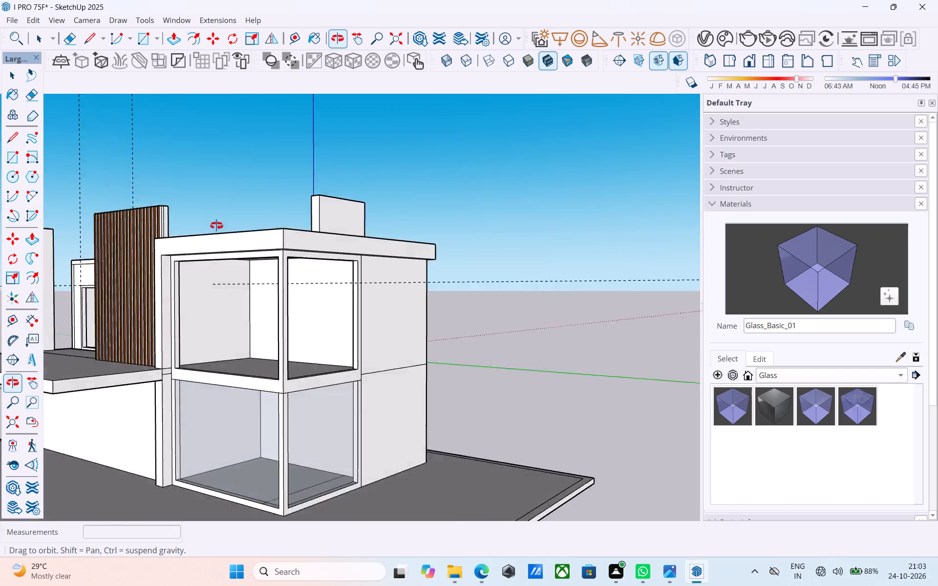
{"action": "middle_click_drag", "start_coordinate": [216, 226], "coordinate": [178, 235], "text": "shift"}
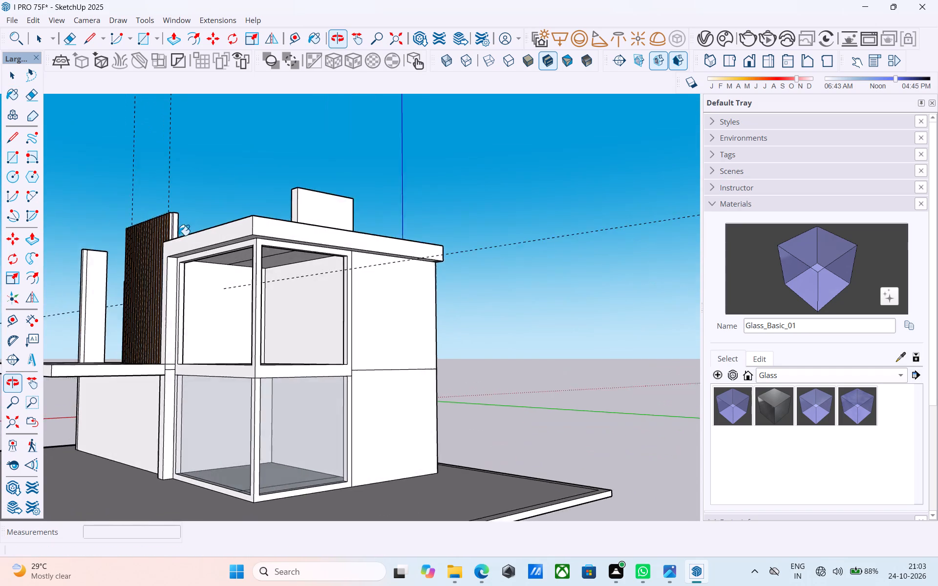
{"action": "key", "text": "space"}
{"action": "scroll", "coordinate": [193, 258], "scroll_direction": "up", "scroll_amount": 5}
{"action": "key", "text": "r"}
{"action": "scroll", "coordinate": [196, 272], "scroll_direction": "up", "scroll_amount": 1}
{"action": "middle_click_drag", "start_coordinate": [193, 271], "coordinate": [172, 254]}
{"action": "scroll", "coordinate": [170, 252], "scroll_direction": "up", "scroll_amount": 8}
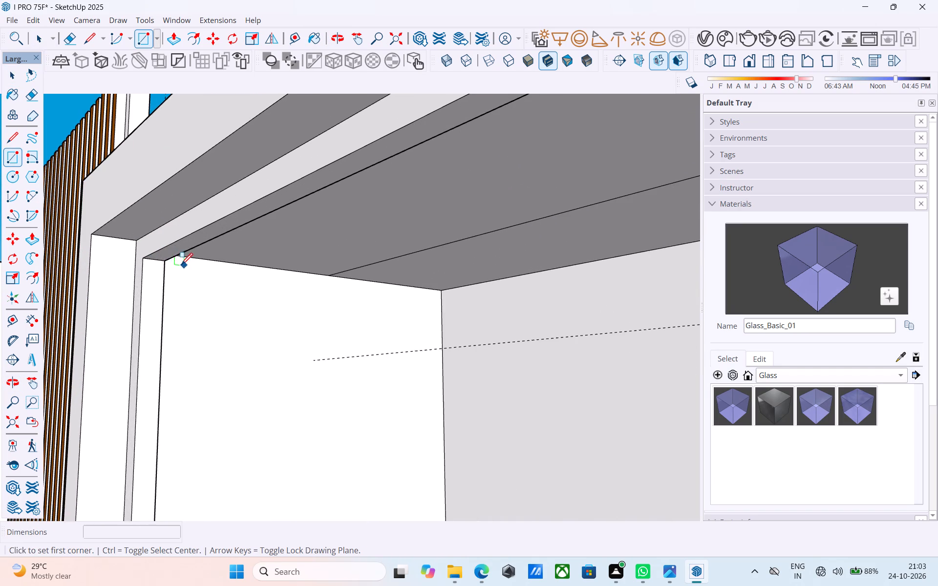
{"action": "left_click", "coordinate": [167, 261]}
{"action": "scroll", "coordinate": [168, 255], "scroll_direction": "down", "scroll_amount": 17}
{"action": "middle_click_drag", "start_coordinate": [252, 358], "coordinate": [434, 471]}
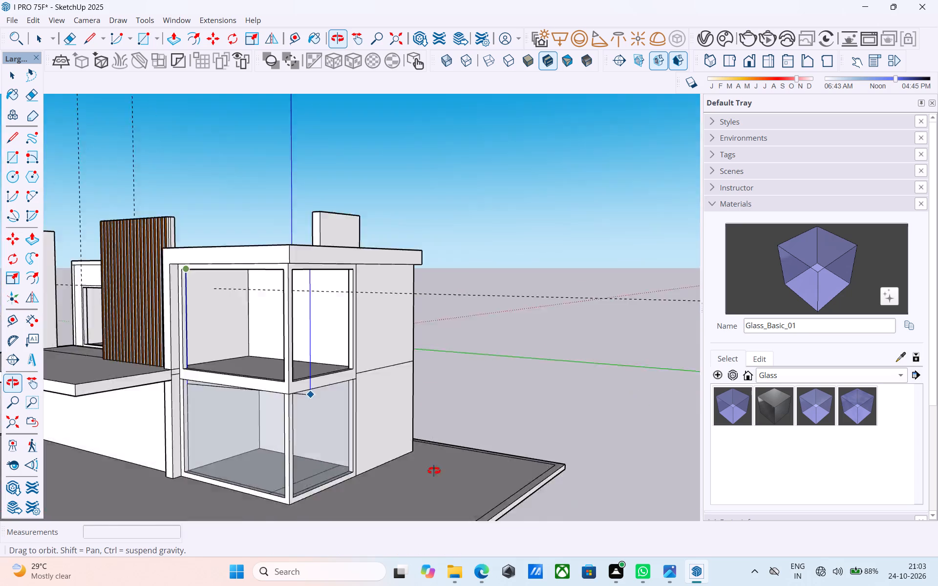
{"action": "middle_click_drag", "start_coordinate": [434, 471], "coordinate": [574, 469]}
{"action": "scroll", "coordinate": [463, 424], "scroll_direction": "up", "scroll_amount": 10}
{"action": "left_click", "coordinate": [476, 384]}
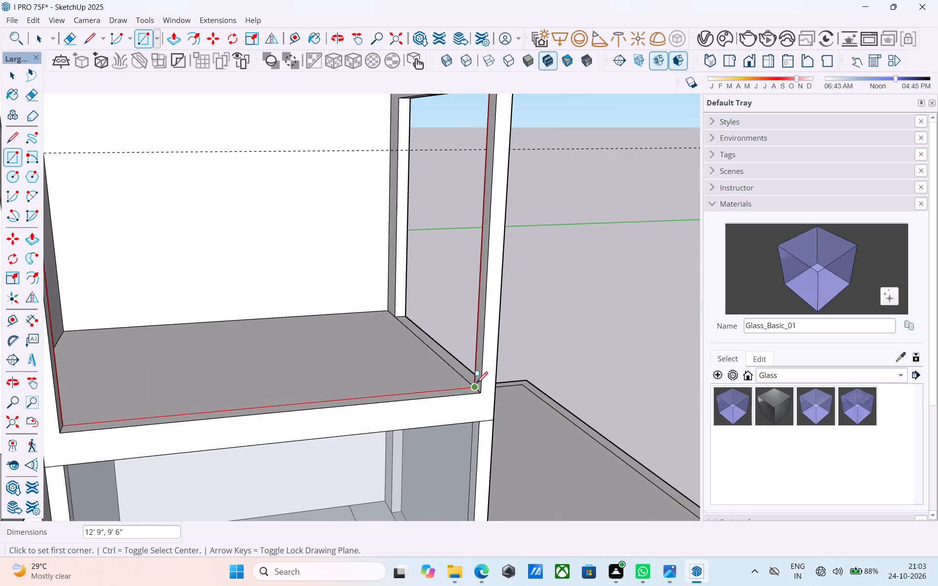
Paint the upper-floor side and front inner panes with Glass_Basic_01.
{"action": "scroll", "coordinate": [476, 384], "scroll_direction": "down", "scroll_amount": 6}
{"action": "middle_click_drag", "start_coordinate": [476, 388], "coordinate": [465, 384]}
{"action": "scroll", "coordinate": [526, 367], "scroll_direction": "down", "scroll_amount": 1}
{"action": "middle_click_drag", "start_coordinate": [448, 352], "coordinate": [109, 286]}
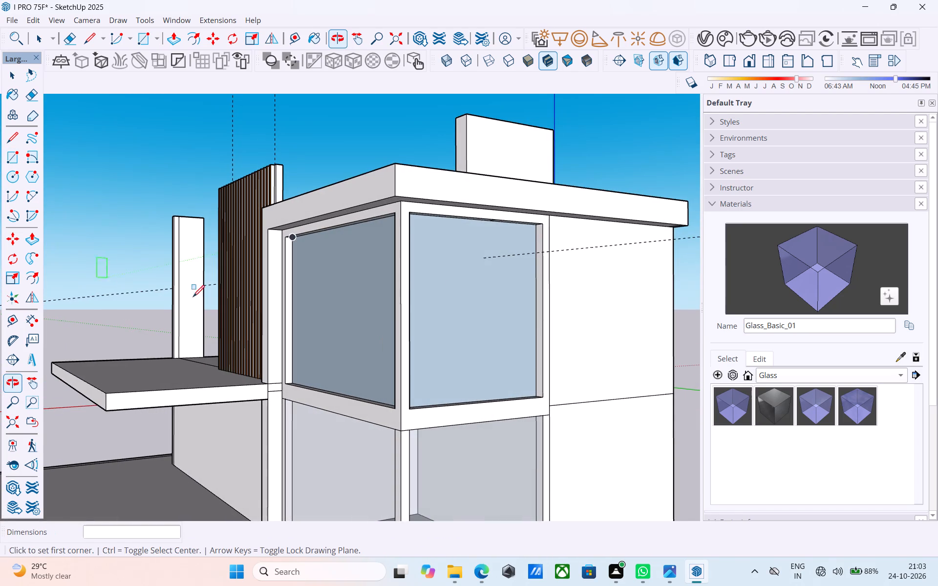
{"action": "left_click", "coordinate": [818, 267]}
{"action": "left_click_drag", "start_coordinate": [505, 295], "coordinate": [497, 294]}
{"action": "left_click", "coordinate": [335, 301]}
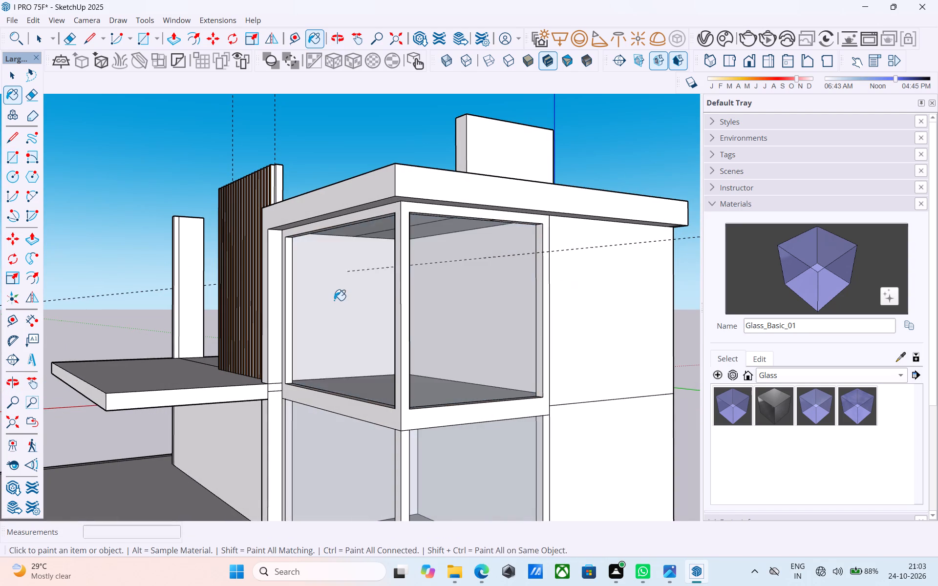
Draw a 9' 6" by 12' 9" rectangle over the upper-floor front opening, on the outer face of the frame.
{"action": "scroll", "coordinate": [335, 296], "scroll_direction": "down", "scroll_amount": 4}
{"action": "middle_click_drag", "start_coordinate": [335, 297], "coordinate": [300, 310]}
{"action": "scroll", "coordinate": [293, 303], "scroll_direction": "up", "scroll_amount": 5}
{"action": "key", "text": "r"}
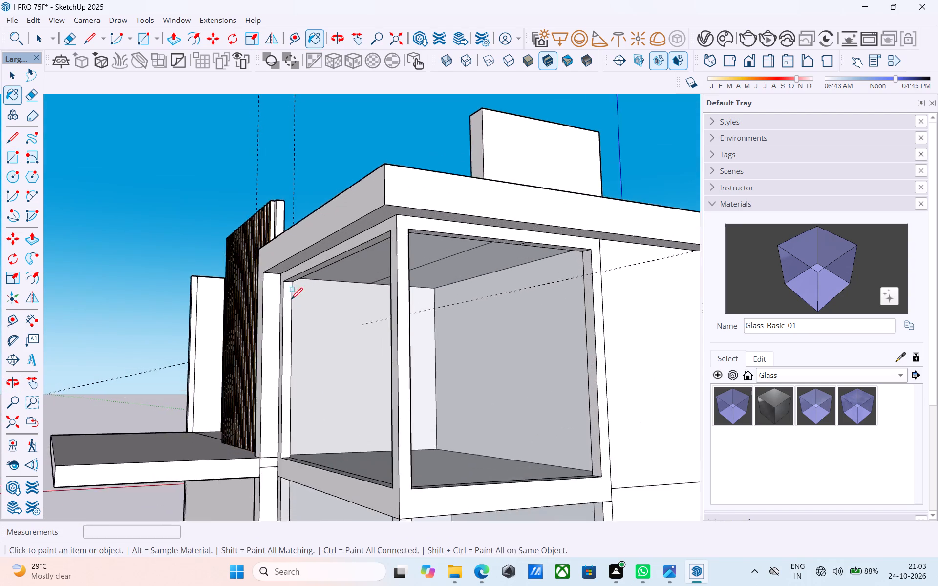
{"action": "scroll", "coordinate": [284, 293], "scroll_direction": "up", "scroll_amount": 4}
{"action": "left_click", "coordinate": [283, 277]}
{"action": "scroll", "coordinate": [277, 264], "scroll_direction": "down", "scroll_amount": 11}
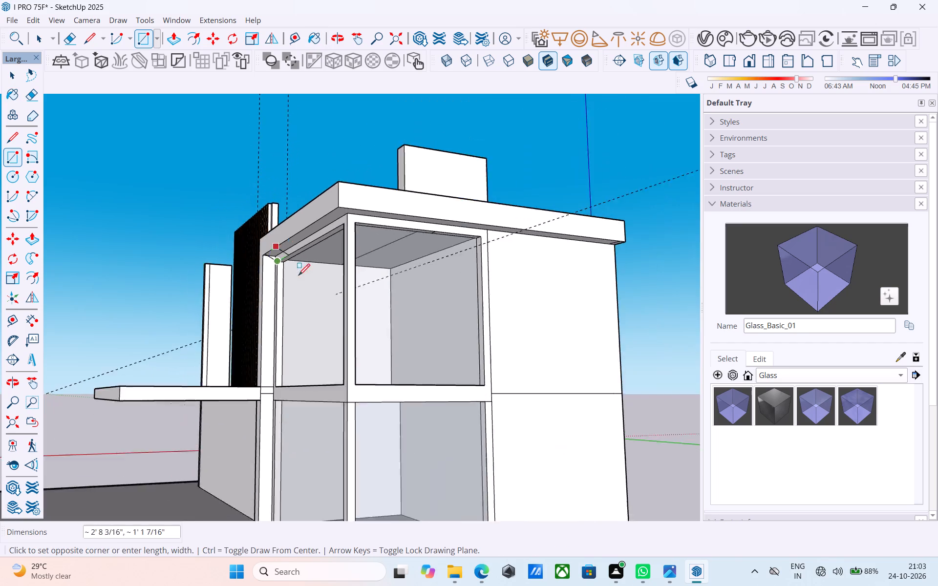
{"action": "middle_click_drag", "start_coordinate": [339, 342], "coordinate": [463, 453]}
{"action": "scroll", "coordinate": [458, 451], "scroll_direction": "up", "scroll_amount": 6}
{"action": "left_click", "coordinate": [432, 449]}
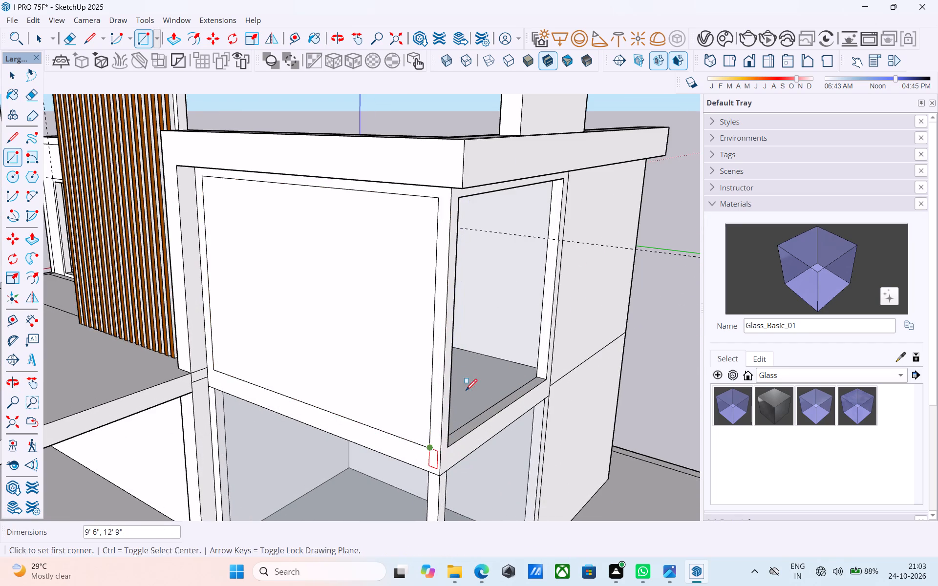
Draw a rectangle over the upper-floor side opening, corner to corner on the outer face of the frame.
{"action": "middle_click_drag", "start_coordinate": [462, 381], "coordinate": [318, 342]}
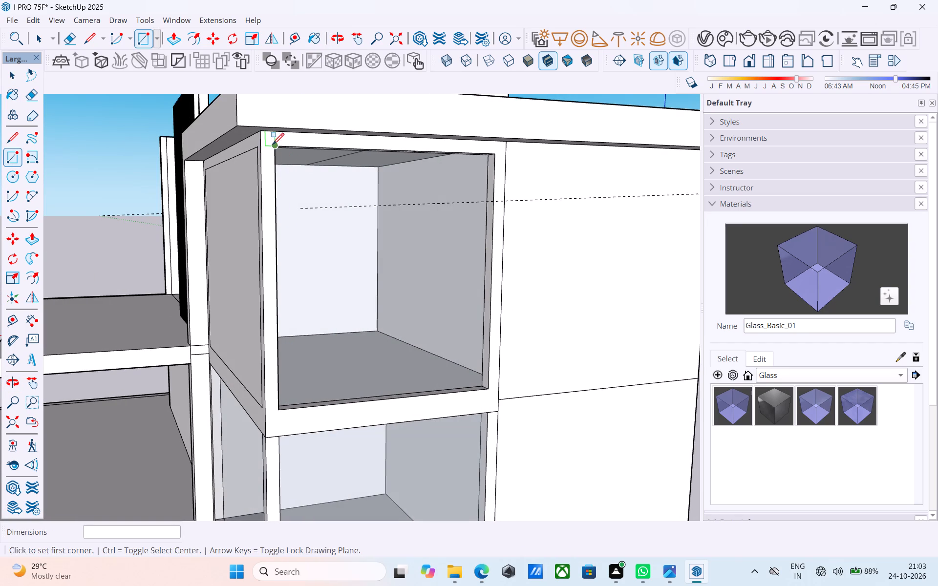
{"action": "left_click", "coordinate": [492, 154]}
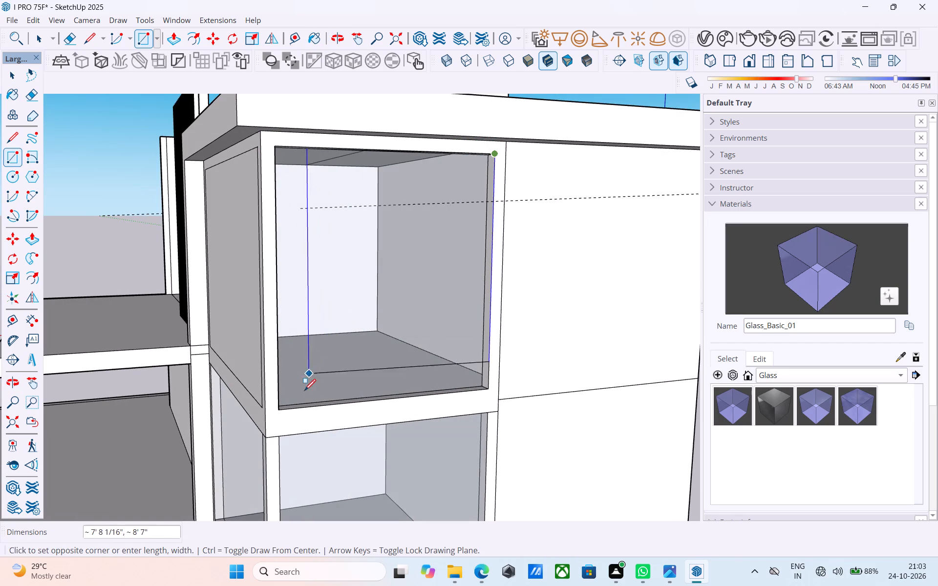
{"action": "left_click", "coordinate": [283, 408]}
Paint the upper-floor side and front outer panes with Glass_Basic_01.
{"action": "left_click", "coordinate": [831, 250]}
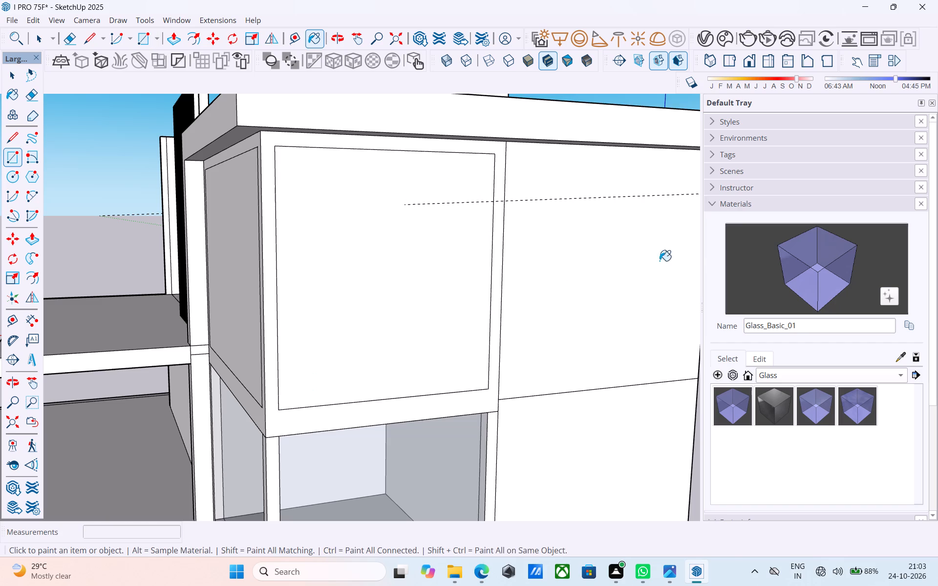
{"action": "left_click", "coordinate": [437, 277]}
{"action": "left_click", "coordinate": [240, 263]}
Paint the upper and lower window frames of the glazed corner block with M09_Shadow_Night from Solid Colors.
{"action": "middle_click_drag", "start_coordinate": [238, 263], "coordinate": [419, 219]}
{"action": "scroll", "coordinate": [371, 208], "scroll_direction": "down", "scroll_amount": 11}
{"action": "middle_click_drag", "start_coordinate": [346, 243], "coordinate": [374, 308]}
{"action": "middle_click_drag", "start_coordinate": [461, 296], "coordinate": [380, 270]}
{"action": "scroll", "coordinate": [483, 306], "scroll_direction": "up", "scroll_amount": 6}
{"action": "scroll", "coordinate": [291, 269], "scroll_direction": "down", "scroll_amount": 4}
{"action": "middle_click_drag", "start_coordinate": [283, 257], "coordinate": [289, 278]}
{"action": "scroll", "coordinate": [279, 236], "scroll_direction": "up", "scroll_amount": 5}
{"action": "scroll", "coordinate": [282, 244], "scroll_direction": "down", "scroll_amount": 4}
{"action": "left_click", "coordinate": [788, 373]}
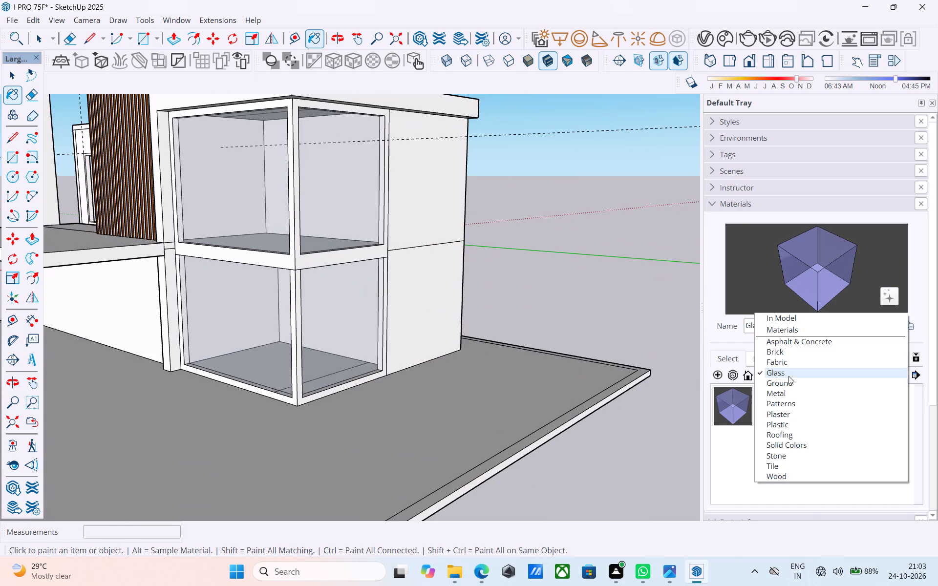
{"action": "left_click", "coordinate": [801, 449]}
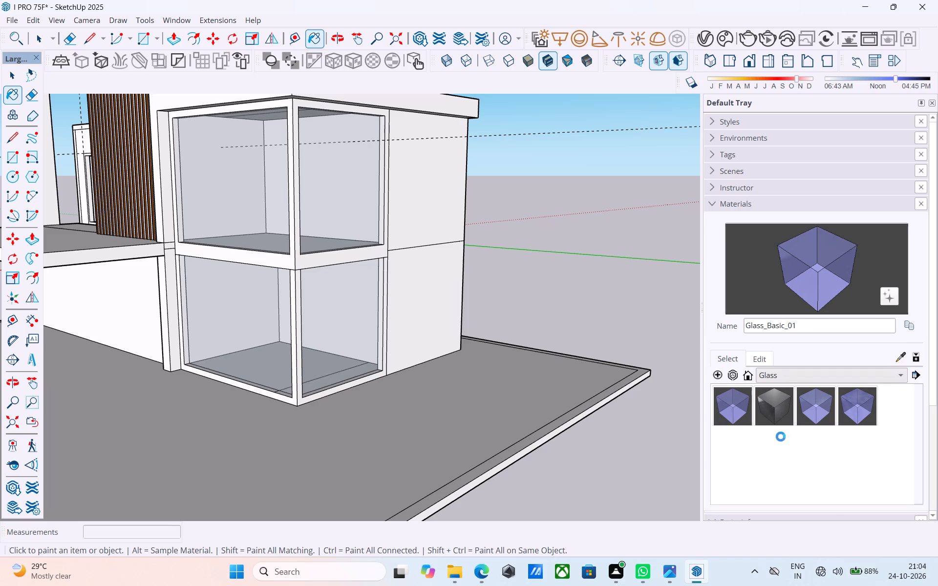
{"action": "scroll", "coordinate": [782, 433], "scroll_direction": "down", "scroll_amount": 6}
{"action": "scroll", "coordinate": [802, 475], "scroll_direction": "down", "scroll_amount": 10}
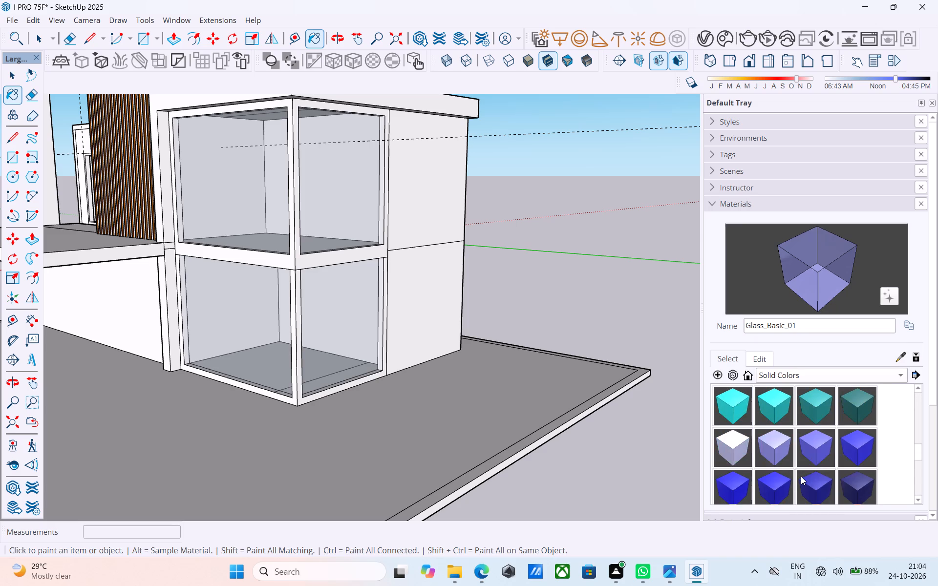
{"action": "scroll", "coordinate": [801, 476], "scroll_direction": "down", "scroll_amount": 10}
{"action": "left_click", "coordinate": [775, 441]}
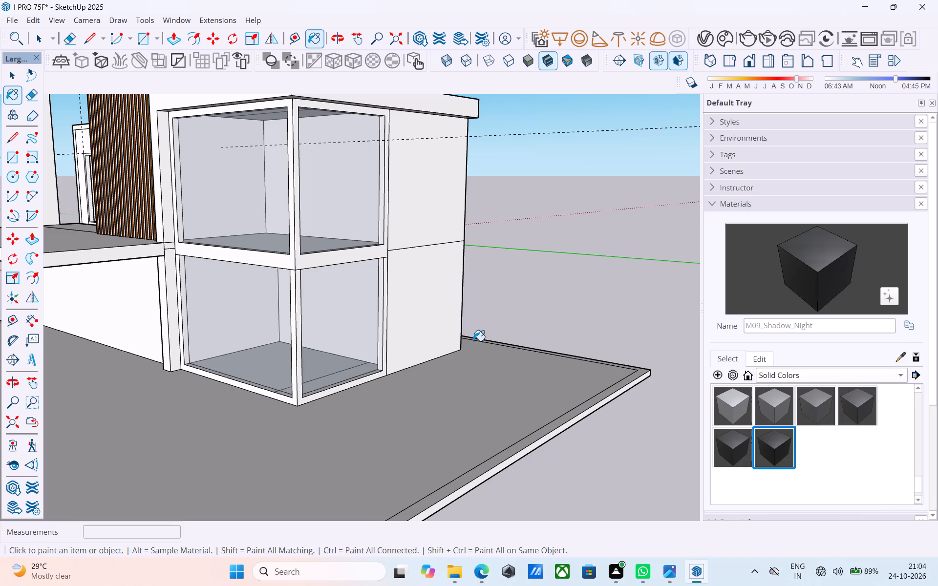
{"action": "scroll", "coordinate": [311, 265], "scroll_direction": "up", "scroll_amount": 5}
{"action": "left_click", "coordinate": [310, 264]}
{"action": "left_click", "coordinate": [278, 258]}
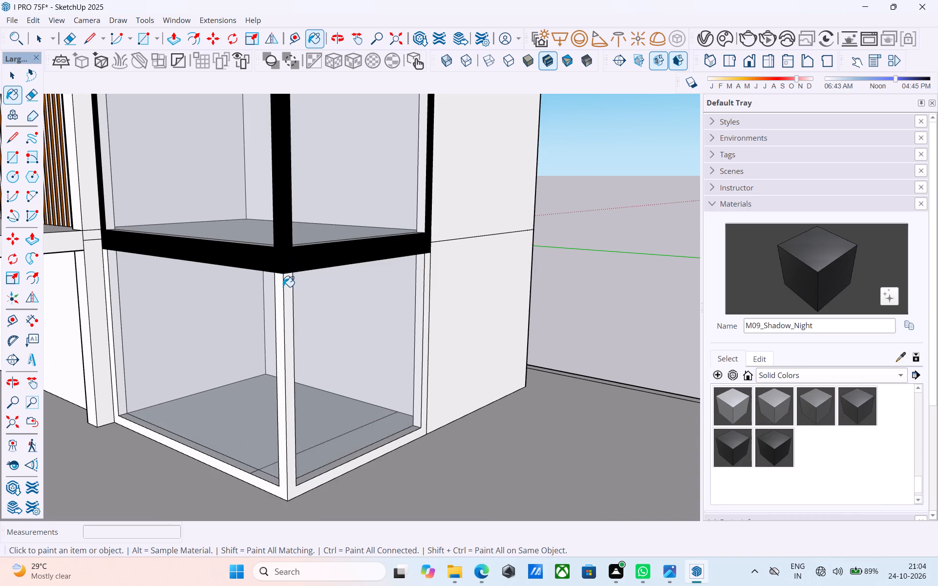
{"action": "left_click", "coordinate": [280, 287]}
{"action": "left_click", "coordinate": [287, 289]}
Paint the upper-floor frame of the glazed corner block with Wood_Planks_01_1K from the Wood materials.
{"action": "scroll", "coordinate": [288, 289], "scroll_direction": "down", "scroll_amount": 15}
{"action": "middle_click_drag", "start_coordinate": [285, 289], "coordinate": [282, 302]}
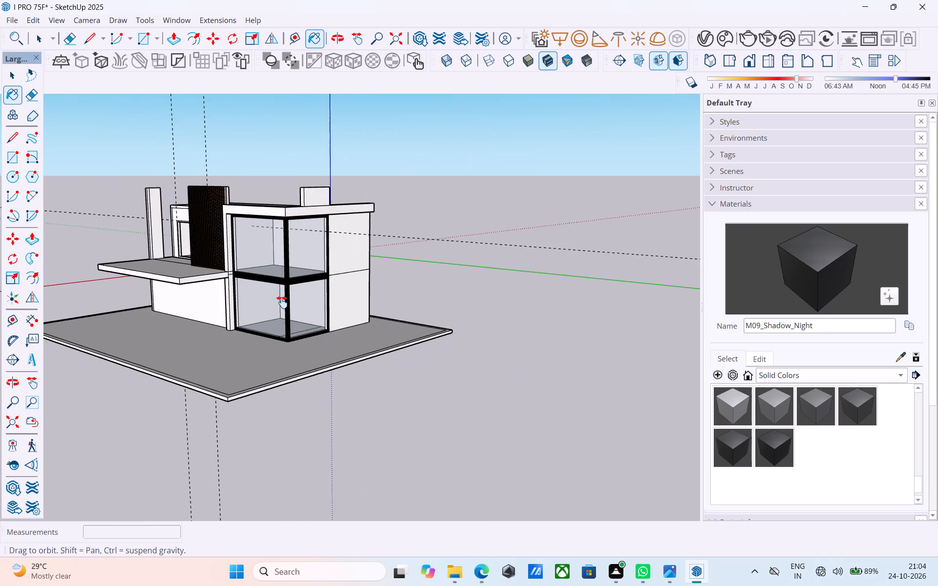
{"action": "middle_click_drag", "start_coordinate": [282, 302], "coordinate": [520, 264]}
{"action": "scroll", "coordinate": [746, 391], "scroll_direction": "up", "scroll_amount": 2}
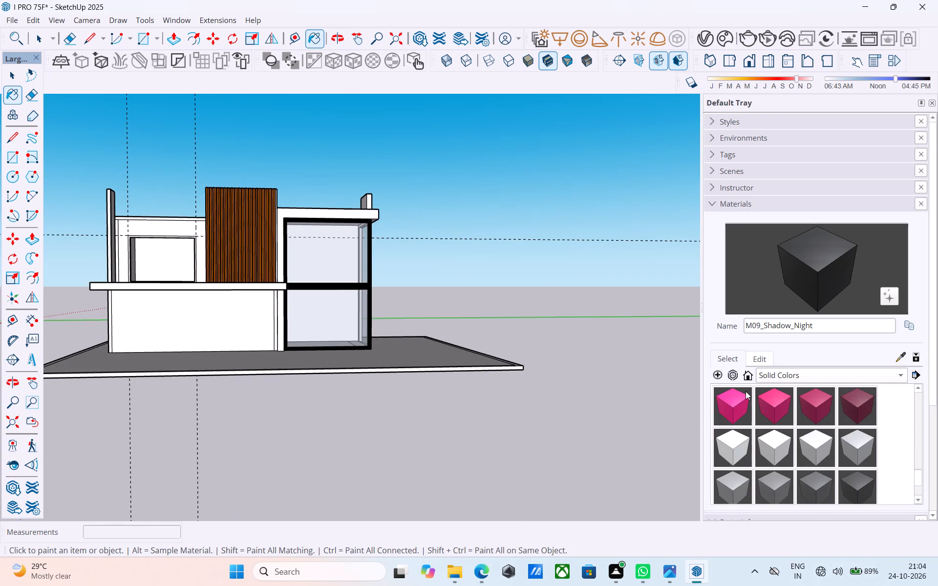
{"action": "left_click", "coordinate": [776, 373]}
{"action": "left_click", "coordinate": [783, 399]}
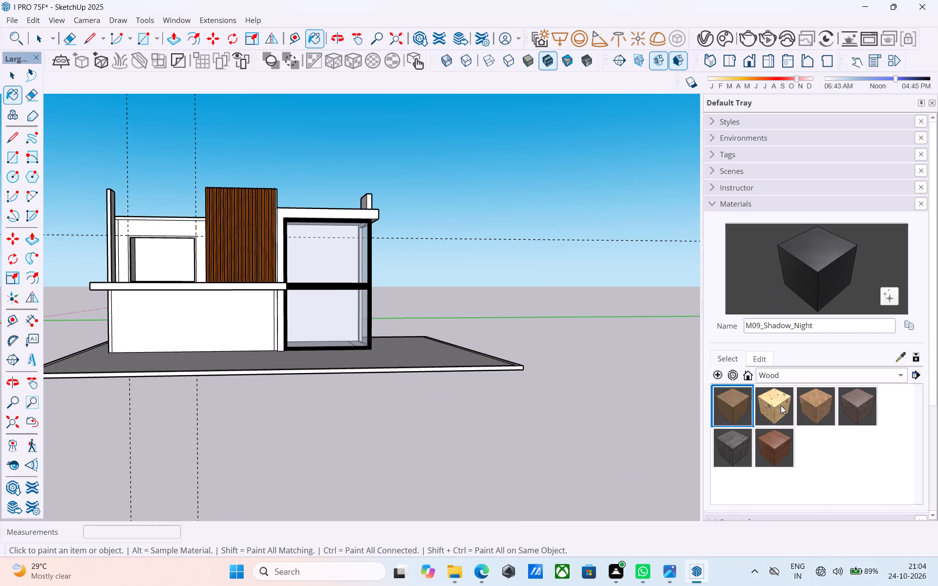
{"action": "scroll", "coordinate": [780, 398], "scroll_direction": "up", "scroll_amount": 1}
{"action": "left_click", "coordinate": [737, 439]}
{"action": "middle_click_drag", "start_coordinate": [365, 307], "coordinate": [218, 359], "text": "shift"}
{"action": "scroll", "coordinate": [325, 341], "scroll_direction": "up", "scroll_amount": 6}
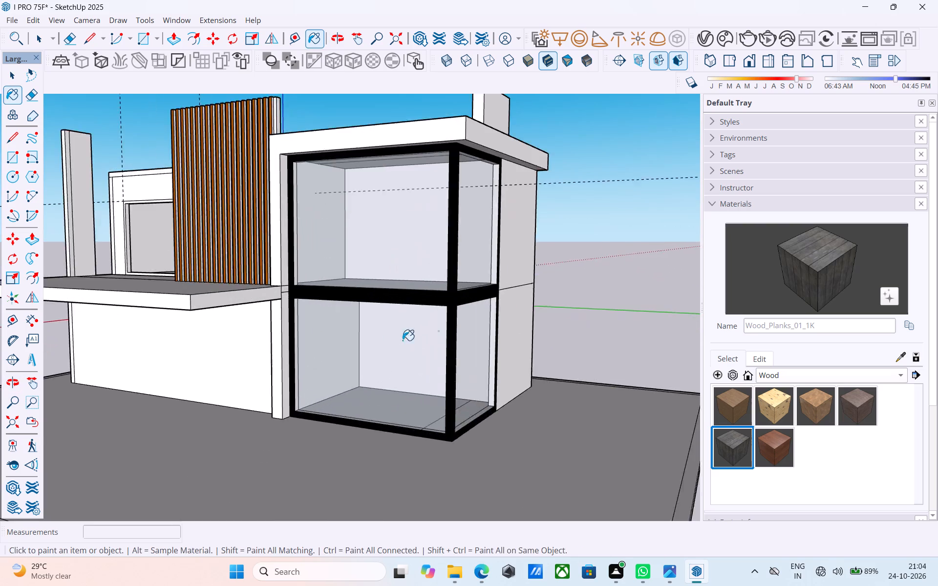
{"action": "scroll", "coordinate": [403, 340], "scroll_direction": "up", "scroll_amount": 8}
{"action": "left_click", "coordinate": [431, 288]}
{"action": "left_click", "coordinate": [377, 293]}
Paint the front and side of the upper-floor frame of the glazed corner block with Wood_Veneer_15_1K.
{"action": "scroll", "coordinate": [376, 292], "scroll_direction": "down", "scroll_amount": 8}
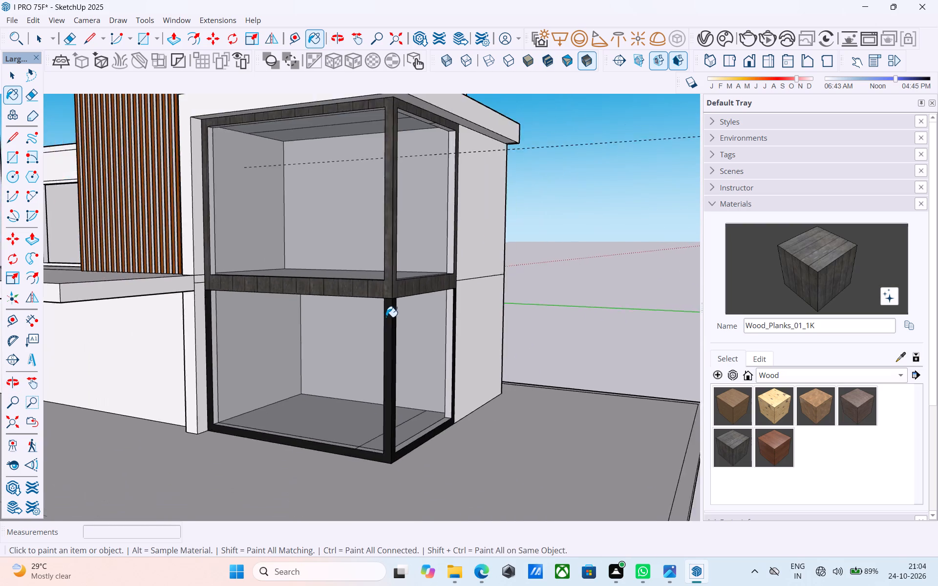
{"action": "scroll", "coordinate": [386, 317], "scroll_direction": "down", "scroll_amount": 3}
{"action": "middle_click_drag", "start_coordinate": [386, 320], "coordinate": [481, 367], "text": "shift"}
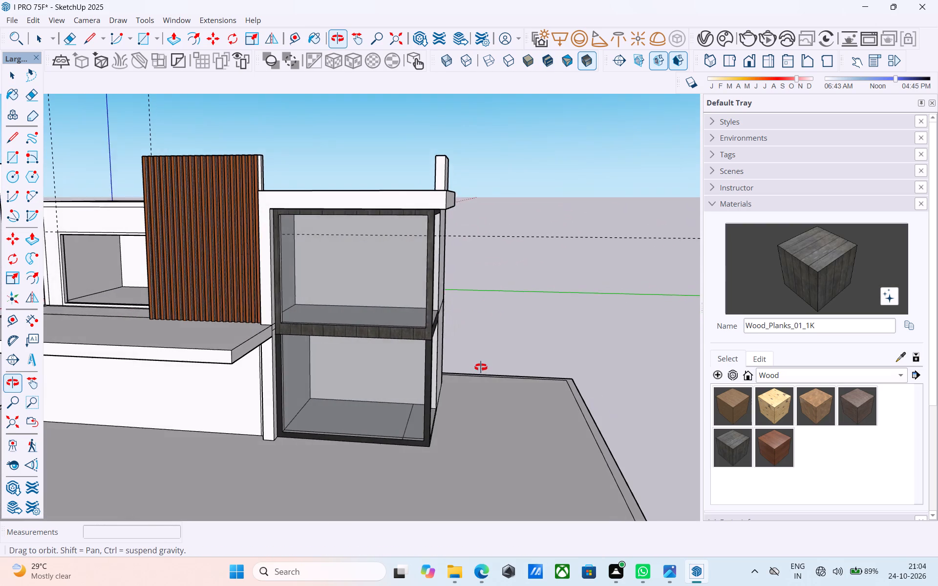
{"action": "middle_click_drag", "start_coordinate": [481, 367], "coordinate": [487, 383], "text": "shift"}
{"action": "scroll", "coordinate": [487, 383], "scroll_direction": "up", "scroll_amount": 1}
{"action": "middle_click_drag", "start_coordinate": [487, 383], "coordinate": [318, 348]}
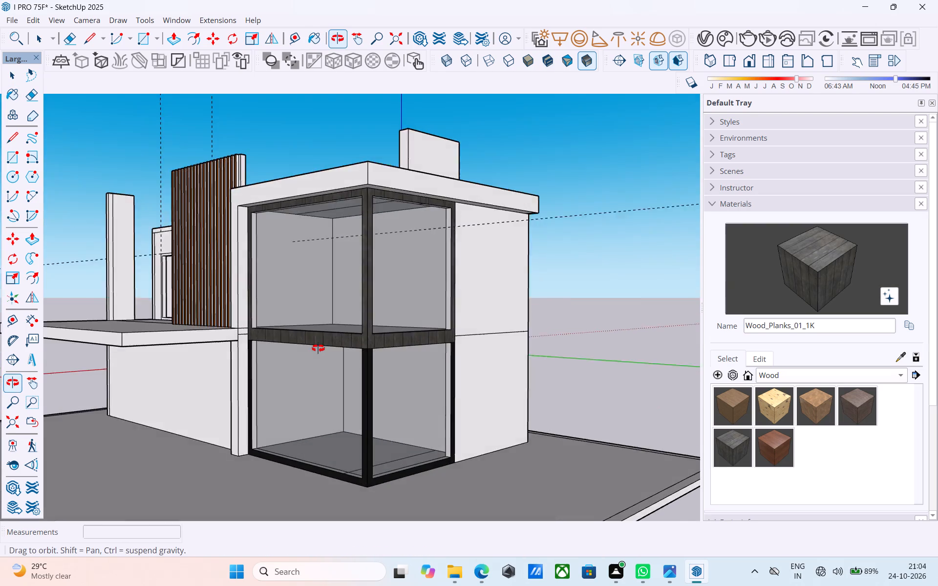
{"action": "middle_click_drag", "start_coordinate": [318, 348], "coordinate": [331, 333]}
{"action": "left_click", "coordinate": [777, 439]}
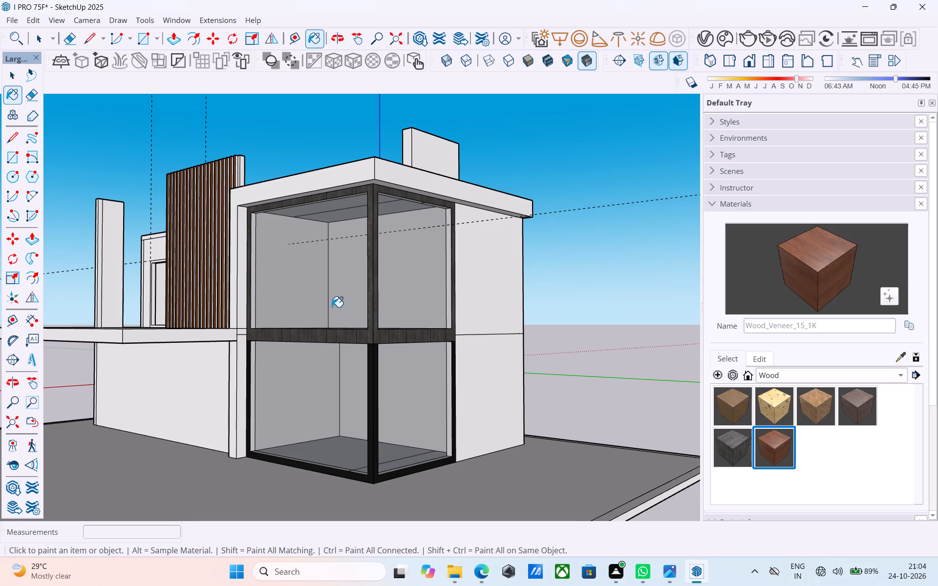
{"action": "scroll", "coordinate": [340, 316], "scroll_direction": "up", "scroll_amount": 8}
{"action": "left_click", "coordinate": [384, 346]}
{"action": "left_click", "coordinate": [419, 349]}
{"action": "scroll", "coordinate": [411, 348], "scroll_direction": "down", "scroll_amount": 6}
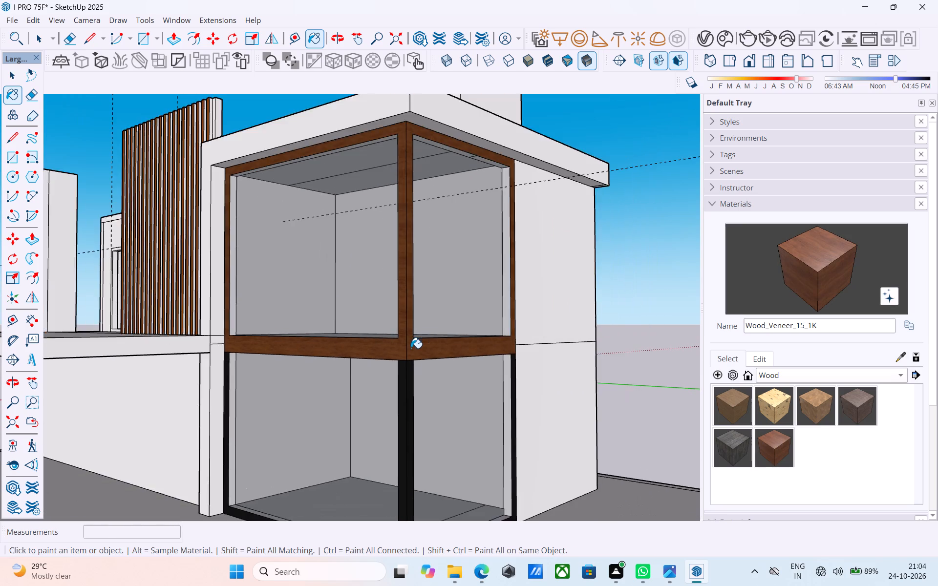
{"action": "scroll", "coordinate": [410, 349], "scroll_direction": "down", "scroll_amount": 5}
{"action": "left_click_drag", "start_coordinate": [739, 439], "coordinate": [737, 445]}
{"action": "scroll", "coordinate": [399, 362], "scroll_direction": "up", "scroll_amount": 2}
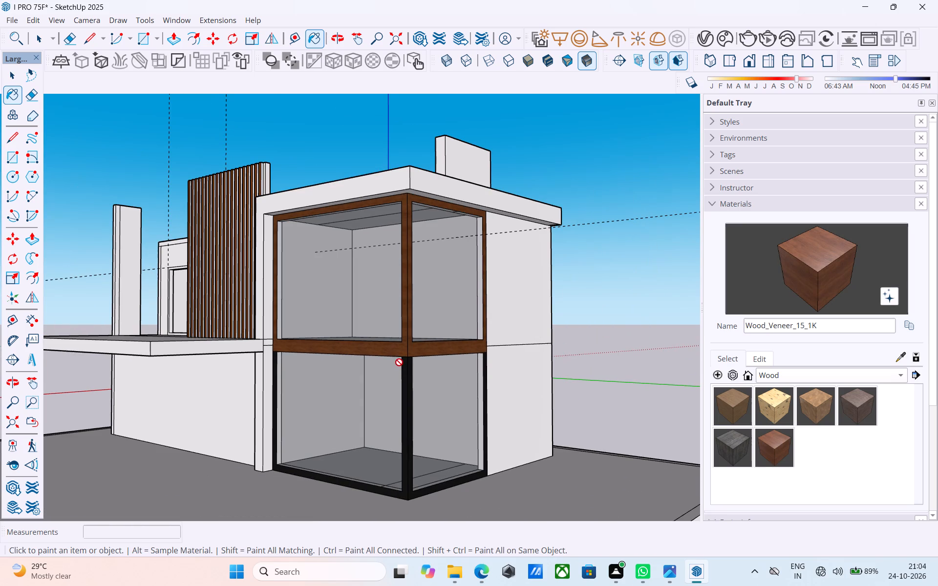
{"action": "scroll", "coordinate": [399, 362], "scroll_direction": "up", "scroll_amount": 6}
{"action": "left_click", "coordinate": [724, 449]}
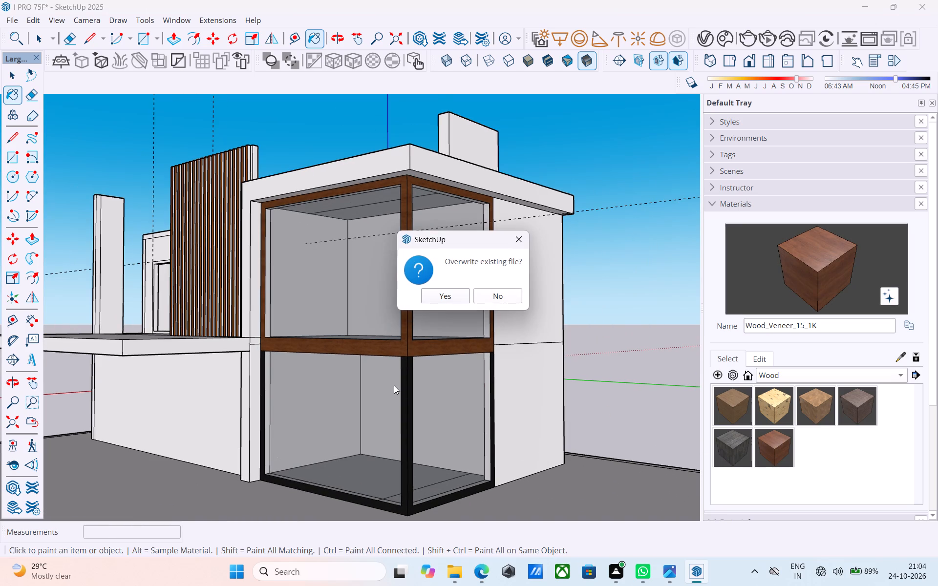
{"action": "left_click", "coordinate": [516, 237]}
Paint the front and side of the lower-floor frame of the glazed corner block with Wood_Planks_01_1K.
{"action": "left_click", "coordinate": [735, 441]}
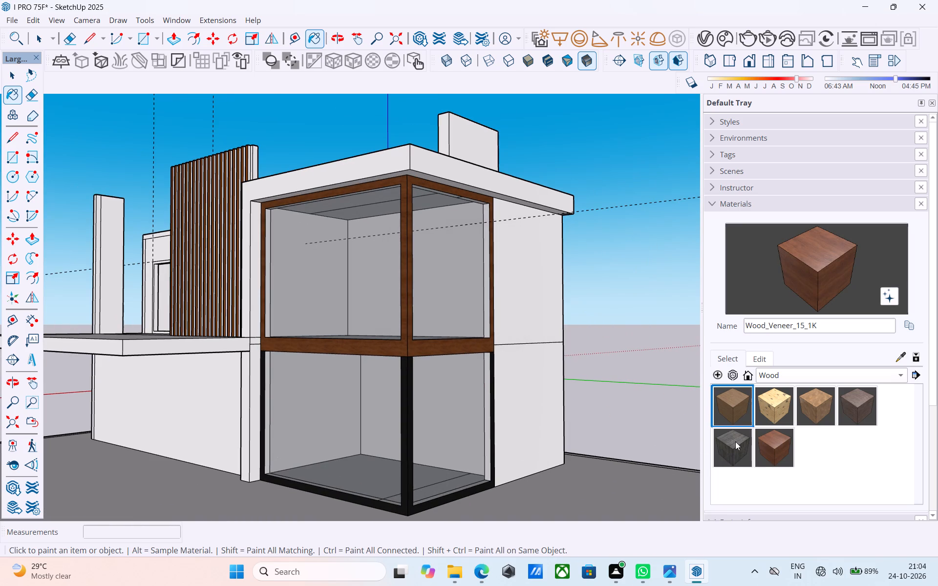
{"action": "scroll", "coordinate": [408, 372], "scroll_direction": "up", "scroll_amount": 8}
{"action": "left_click", "coordinate": [404, 364]}
{"action": "left_click", "coordinate": [410, 360]}
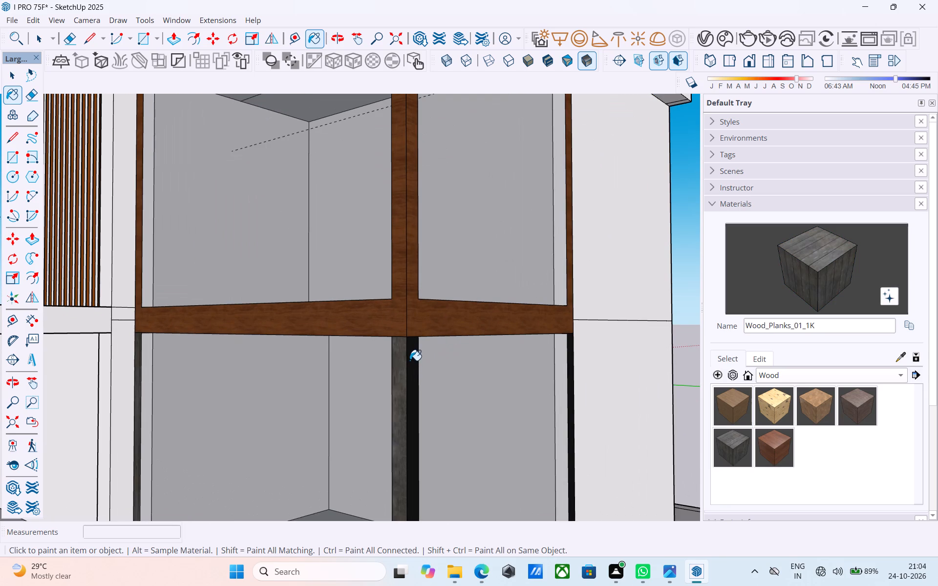
{"action": "scroll", "coordinate": [418, 280], "scroll_direction": "down", "scroll_amount": 12}
Erase the horizontal floor line across the end wall opposite the glazed block, running along the balcony slab edge.
{"action": "middle_click_drag", "start_coordinate": [404, 412], "coordinate": [482, 476]}
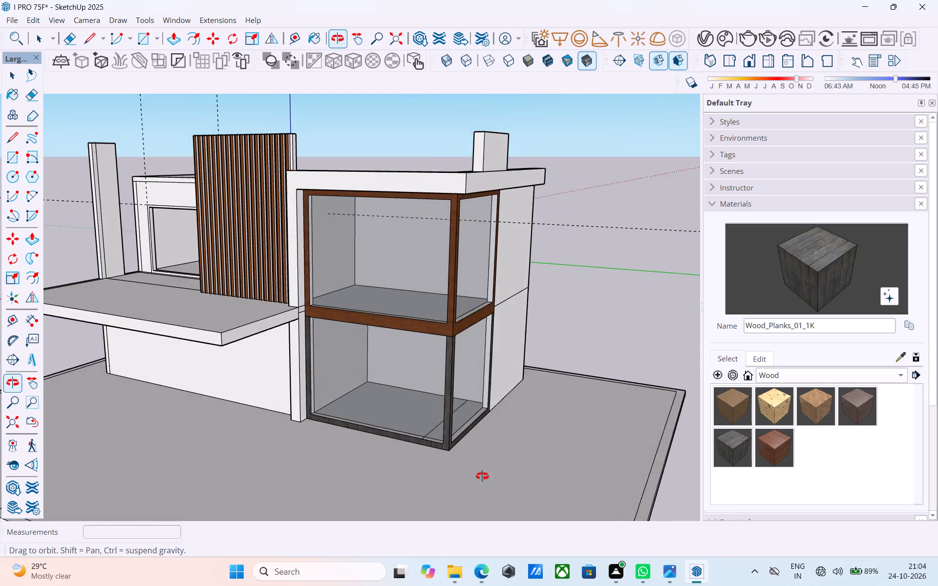
{"action": "middle_click_drag", "start_coordinate": [482, 476], "coordinate": [557, 462]}
{"action": "scroll", "coordinate": [487, 391], "scroll_direction": "down", "scroll_amount": 5}
{"action": "middle_click_drag", "start_coordinate": [484, 389], "coordinate": [503, 362]}
{"action": "scroll", "coordinate": [350, 357], "scroll_direction": "up", "scroll_amount": 6}
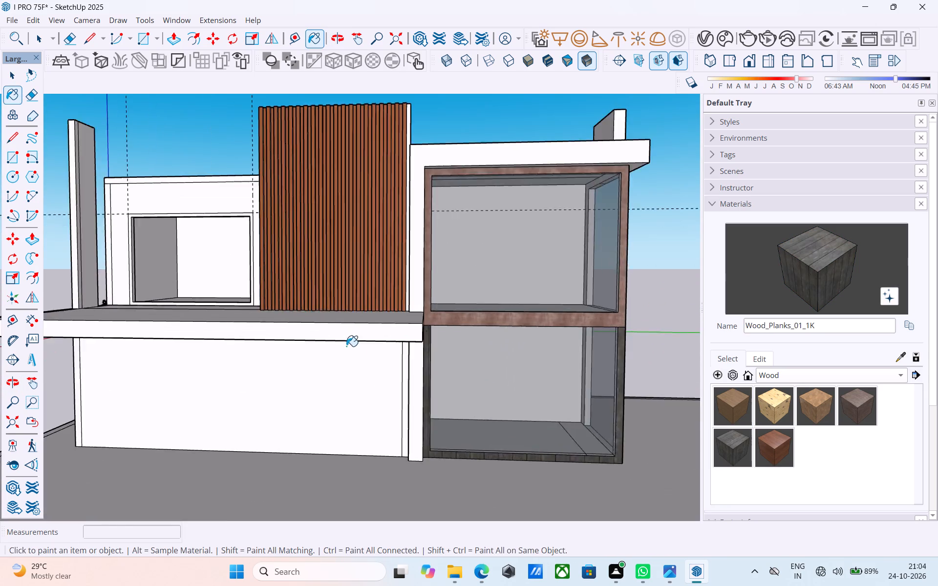
{"action": "scroll", "coordinate": [346, 346], "scroll_direction": "down", "scroll_amount": 6}
{"action": "middle_click_drag", "start_coordinate": [342, 346], "coordinate": [560, 375]}
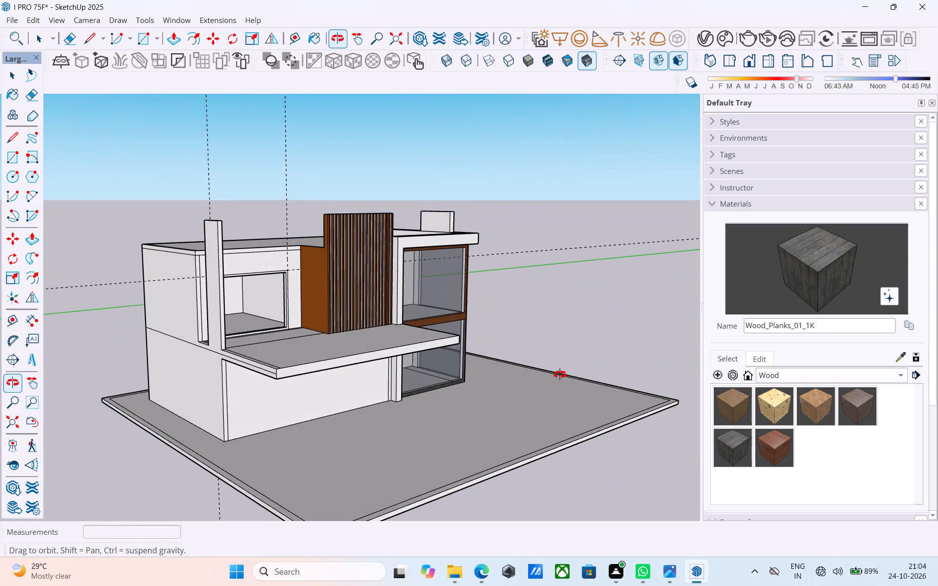
{"action": "middle_click_drag", "start_coordinate": [560, 375], "coordinate": [684, 333]}
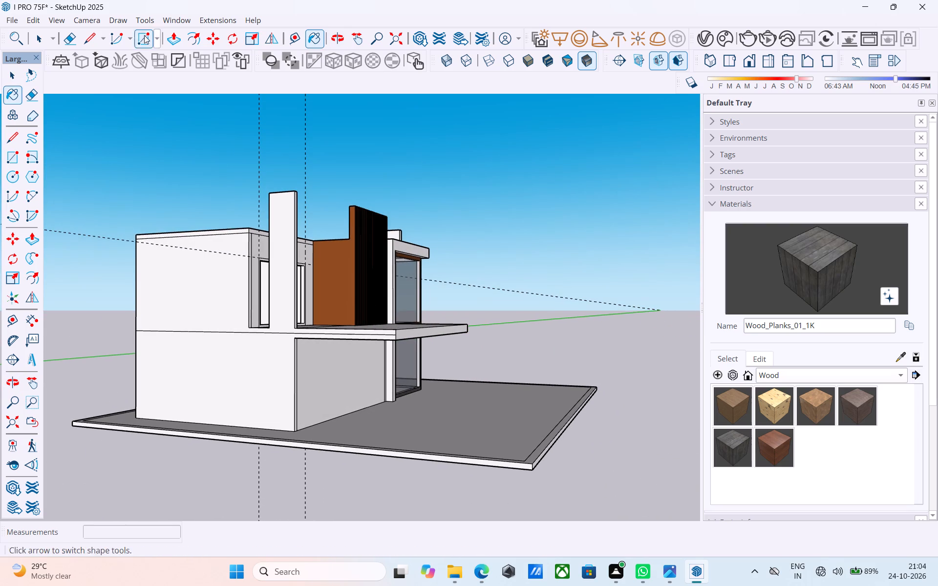
{"action": "left_click", "coordinate": [72, 32]}
{"action": "scroll", "coordinate": [256, 334], "scroll_direction": "up", "scroll_amount": 8}
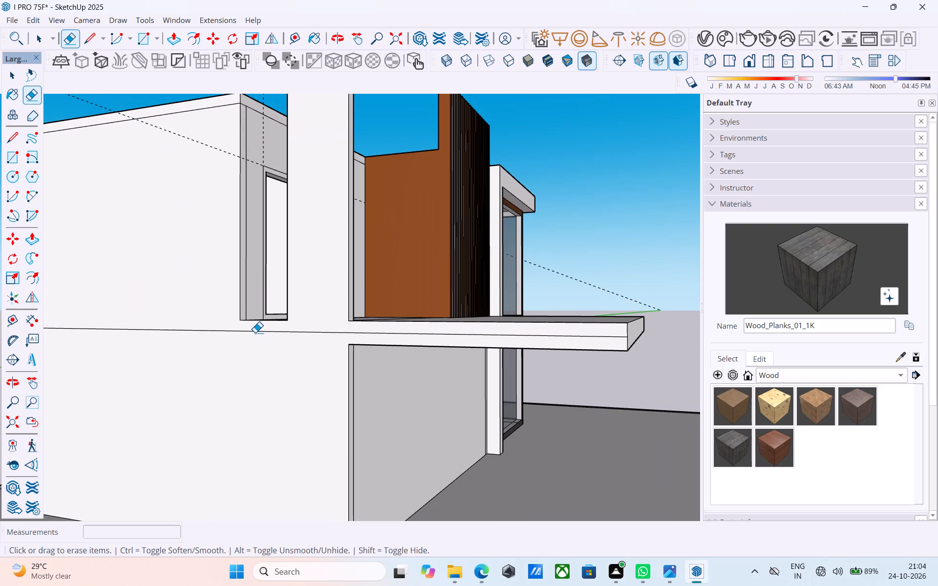
{"action": "left_click", "coordinate": [255, 332]}
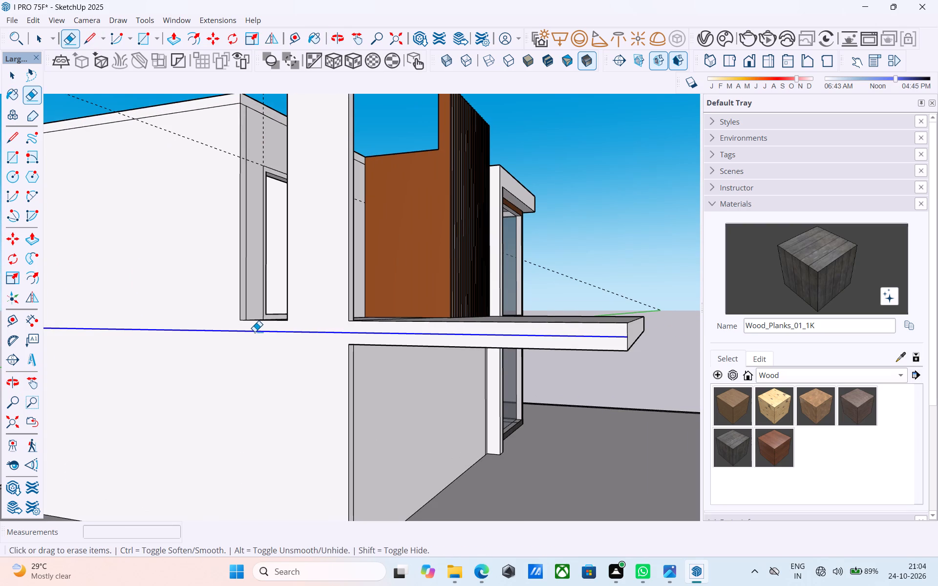
{"action": "scroll", "coordinate": [255, 331], "scroll_direction": "down", "scroll_amount": 9}
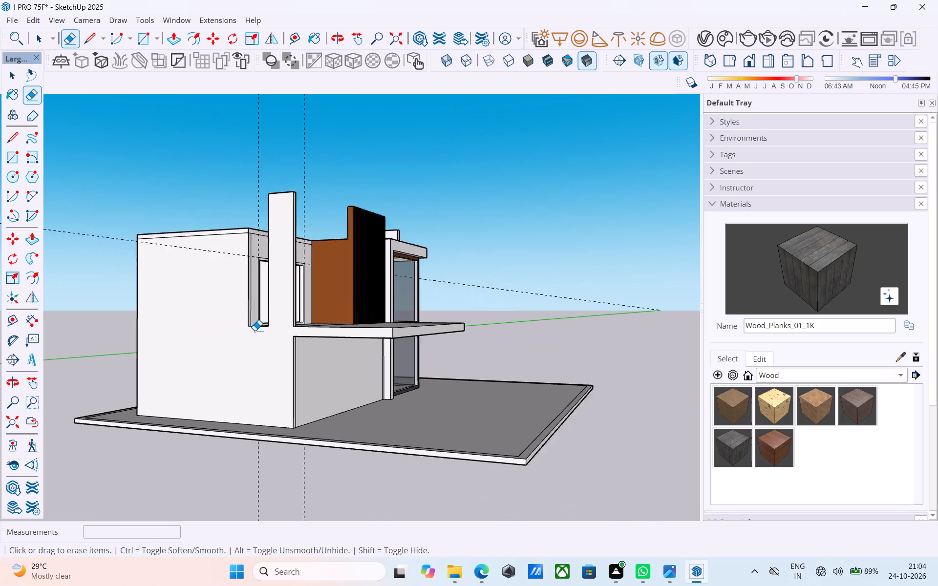
Erase the horizontal floor line across the solid side wall next to the glazed corner block.
{"action": "scroll", "coordinate": [255, 331], "scroll_direction": "down", "scroll_amount": 1}
{"action": "middle_click_drag", "start_coordinate": [255, 330], "coordinate": [167, 343]}
{"action": "middle_click_drag", "start_coordinate": [474, 289], "coordinate": [133, 327]}
{"action": "scroll", "coordinate": [204, 312], "scroll_direction": "down", "scroll_amount": 1}
{"action": "middle_click_drag", "start_coordinate": [586, 307], "coordinate": [314, 325]}
{"action": "scroll", "coordinate": [376, 373], "scroll_direction": "up", "scroll_amount": 4}
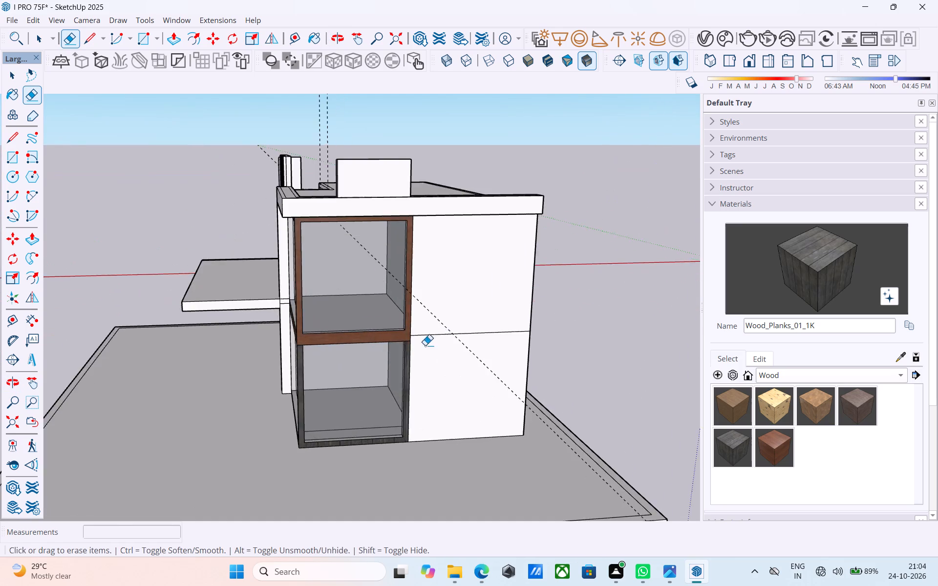
{"action": "scroll", "coordinate": [425, 345], "scroll_direction": "up", "scroll_amount": 9}
{"action": "left_click_drag", "start_coordinate": [455, 336], "coordinate": [448, 340]}
{"action": "scroll", "coordinate": [448, 340], "scroll_direction": "down", "scroll_amount": 6}
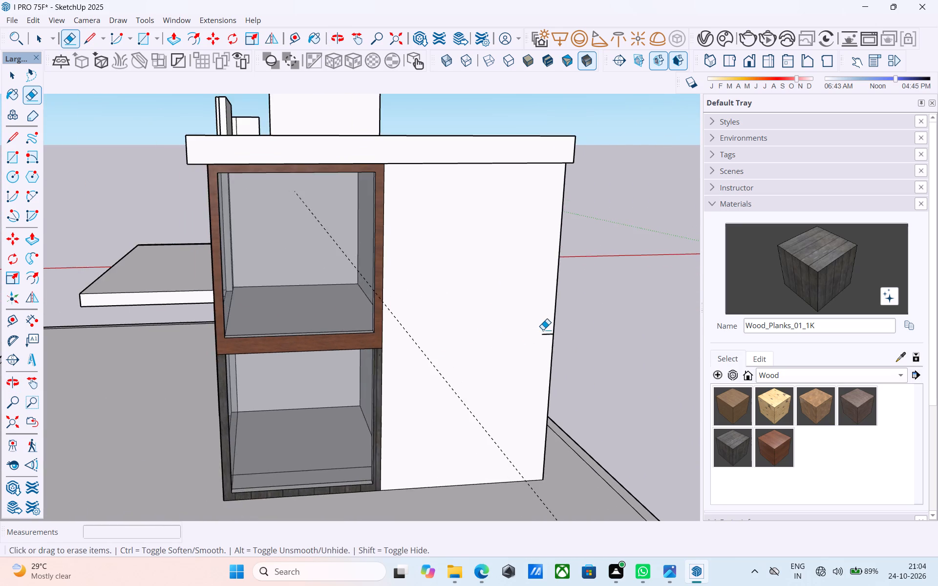
{"action": "scroll", "coordinate": [543, 330], "scroll_direction": "up", "scroll_amount": 7}
{"action": "left_click_drag", "start_coordinate": [549, 335], "coordinate": [553, 352]}
{"action": "scroll", "coordinate": [547, 354], "scroll_direction": "down", "scroll_amount": 4}
Erase the horizontal floor line across the long rear wall and the leftover line stub at its far corner.
{"action": "middle_click_drag", "start_coordinate": [536, 355], "coordinate": [340, 354]}
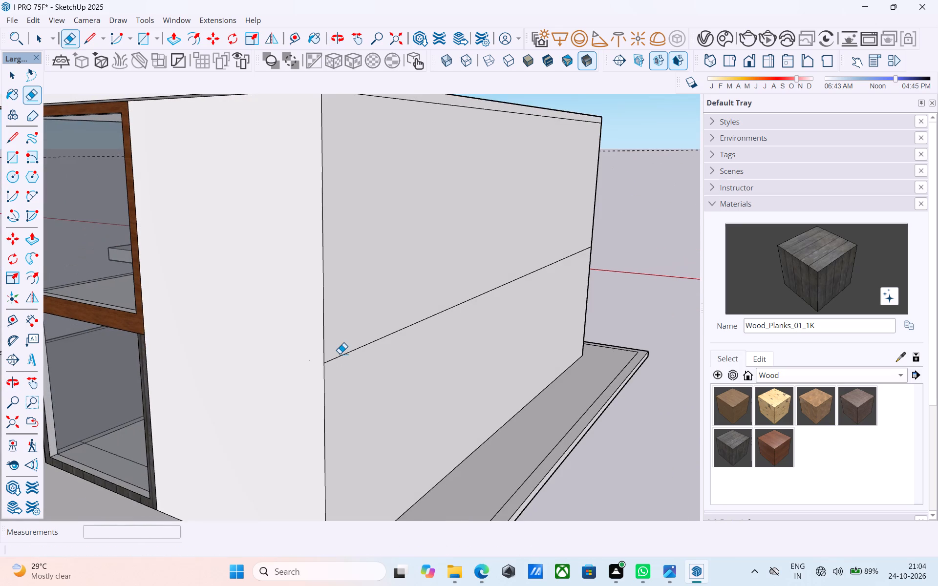
{"action": "left_click_drag", "start_coordinate": [340, 354], "coordinate": [343, 358]}
{"action": "scroll", "coordinate": [344, 358], "scroll_direction": "down", "scroll_amount": 6}
{"action": "middle_click_drag", "start_coordinate": [343, 358], "coordinate": [217, 329]}
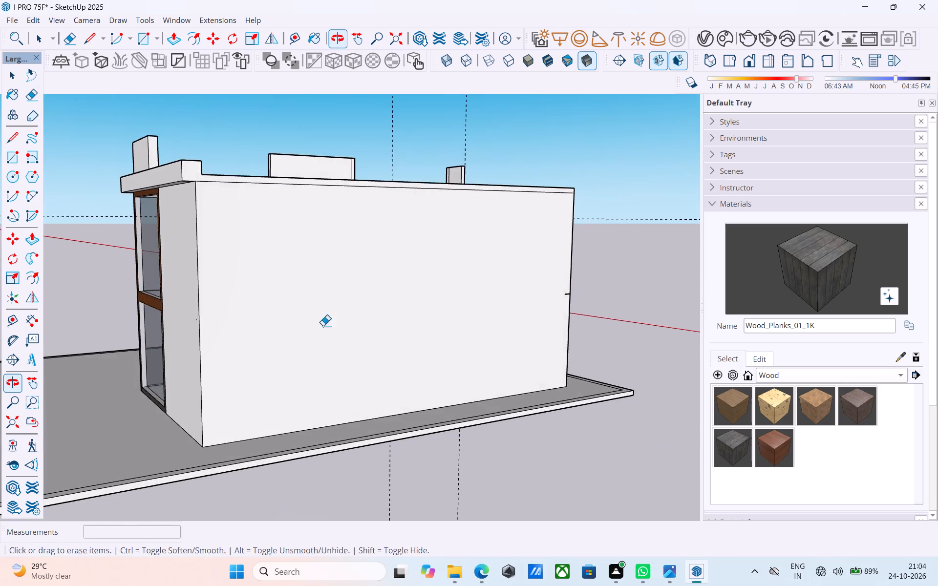
{"action": "middle_click_drag", "start_coordinate": [647, 305], "coordinate": [363, 316]}
{"action": "scroll", "coordinate": [446, 358], "scroll_direction": "up", "scroll_amount": 9}
{"action": "left_click_drag", "start_coordinate": [472, 284], "coordinate": [471, 277]}
{"action": "scroll", "coordinate": [473, 277], "scroll_direction": "down", "scroll_amount": 6}
Examine the house from all sides for stray lines left on its walls.
{"action": "scroll", "coordinate": [477, 298], "scroll_direction": "down", "scroll_amount": 10}
{"action": "middle_click_drag", "start_coordinate": [353, 323], "coordinate": [715, 323]}
{"action": "middle_click_drag", "start_coordinate": [279, 338], "coordinate": [585, 318]}
{"action": "middle_click_drag", "start_coordinate": [335, 322], "coordinate": [848, 322]}
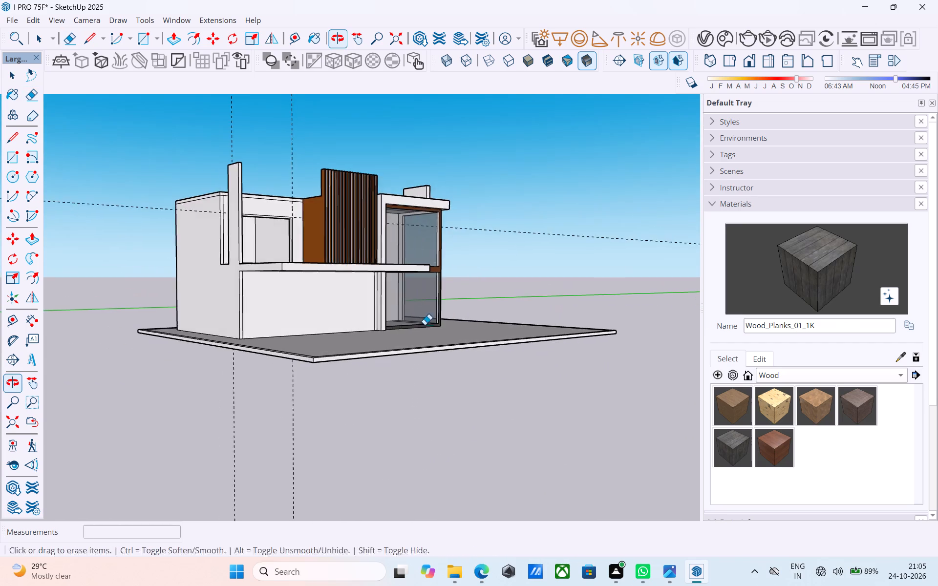
{"action": "middle_click_drag", "start_coordinate": [425, 325], "coordinate": [600, 326]}
{"action": "scroll", "coordinate": [467, 270], "scroll_direction": "down", "scroll_amount": 4}
{"action": "middle_click_drag", "start_coordinate": [472, 280], "coordinate": [435, 342]}
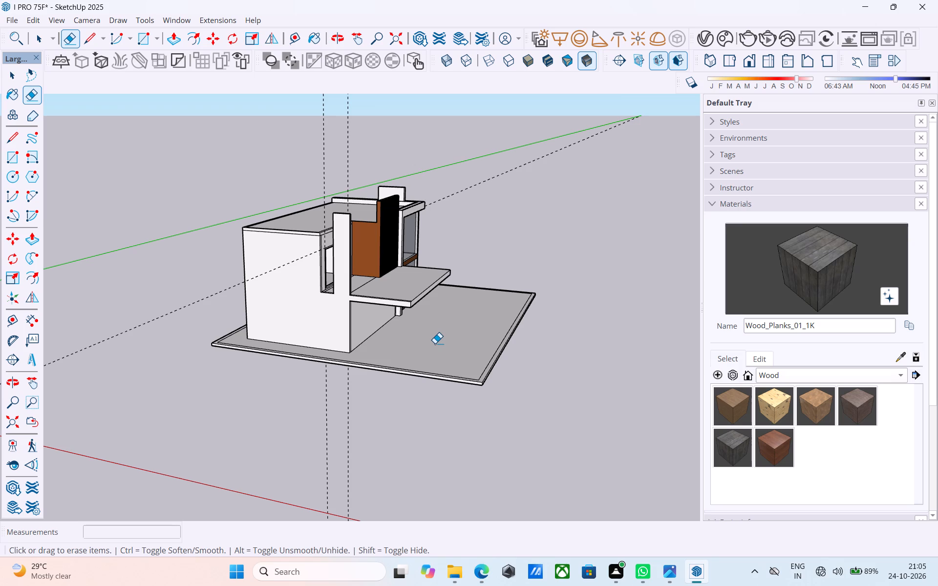
{"action": "scroll", "coordinate": [460, 341], "scroll_direction": "down", "scroll_amount": 3}
{"action": "middle_click_drag", "start_coordinate": [436, 348], "coordinate": [300, 330]}
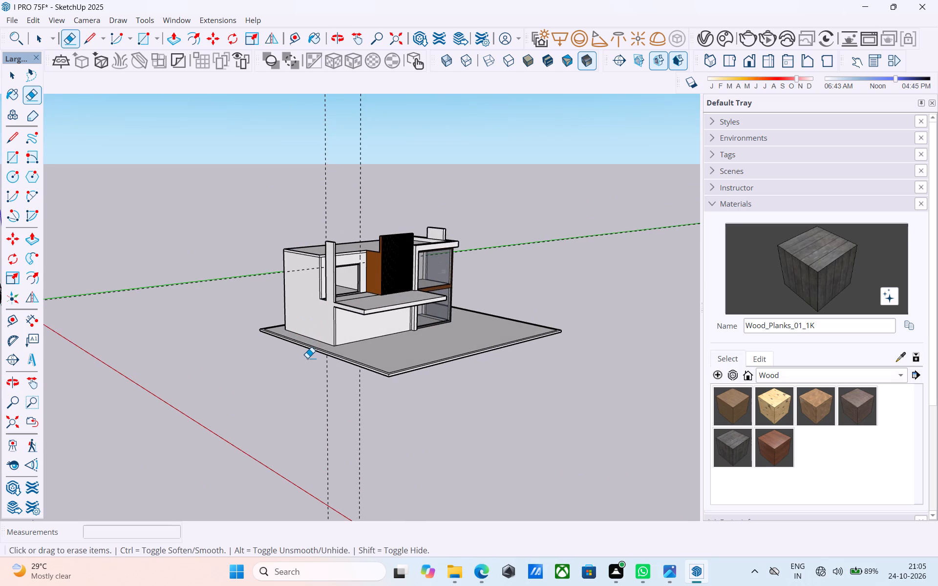
{"action": "scroll", "coordinate": [306, 358], "scroll_direction": "down", "scroll_amount": 7}
{"action": "middle_click_drag", "start_coordinate": [302, 366], "coordinate": [301, 306]}
Erase the extra vertical line along the narrow front face of the tall upright wall beside the balcony.
{"action": "scroll", "coordinate": [321, 280], "scroll_direction": "up", "scroll_amount": 10}
{"action": "scroll", "coordinate": [381, 348], "scroll_direction": "up", "scroll_amount": 1}
{"action": "middle_click_drag", "start_coordinate": [380, 348], "coordinate": [121, 377]}
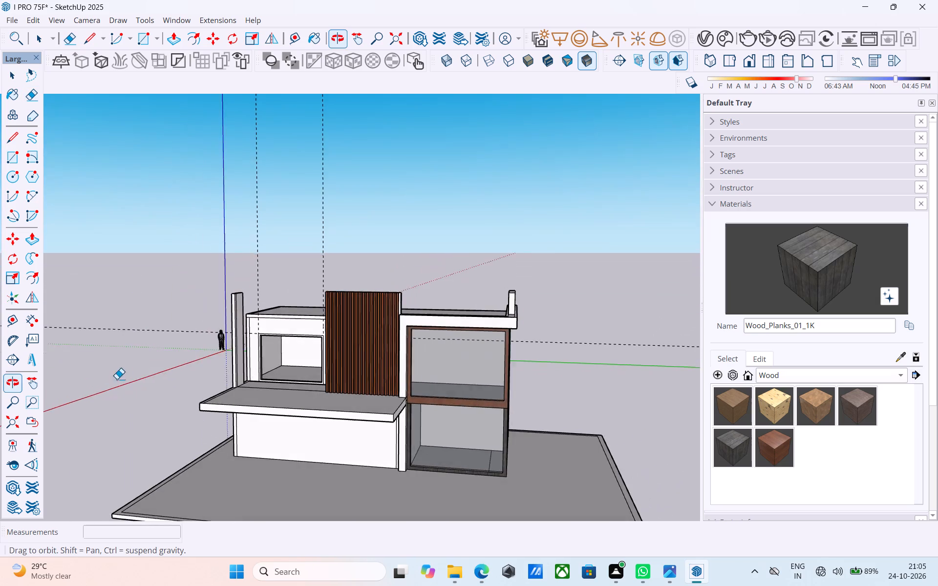
{"action": "middle_click_drag", "start_coordinate": [305, 335], "coordinate": [59, 381]}
{"action": "middle_click_drag", "start_coordinate": [262, 312], "coordinate": [385, 290]}
{"action": "scroll", "coordinate": [232, 323], "scroll_direction": "up", "scroll_amount": 9}
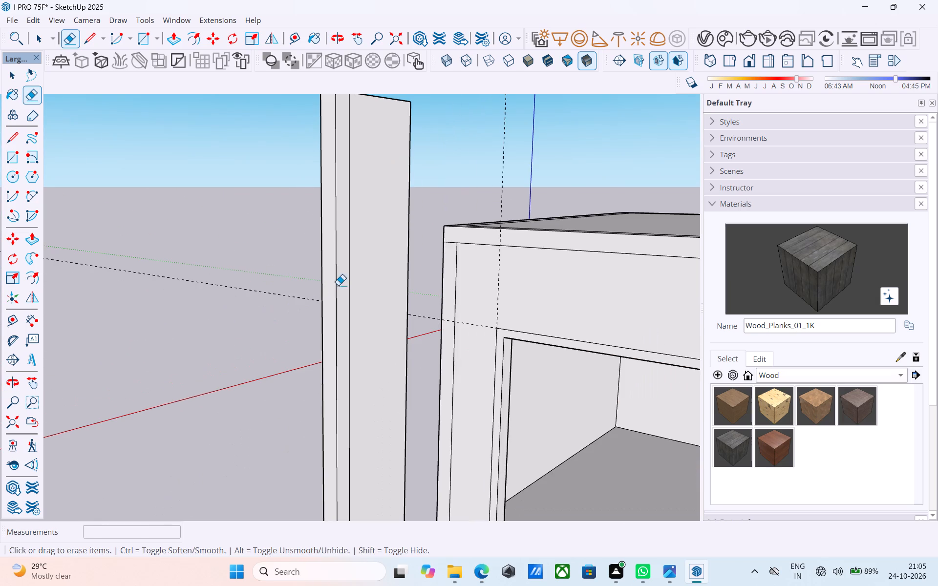
{"action": "left_click", "coordinate": [345, 284]}
{"action": "scroll", "coordinate": [348, 288], "scroll_direction": "down", "scroll_amount": 6}
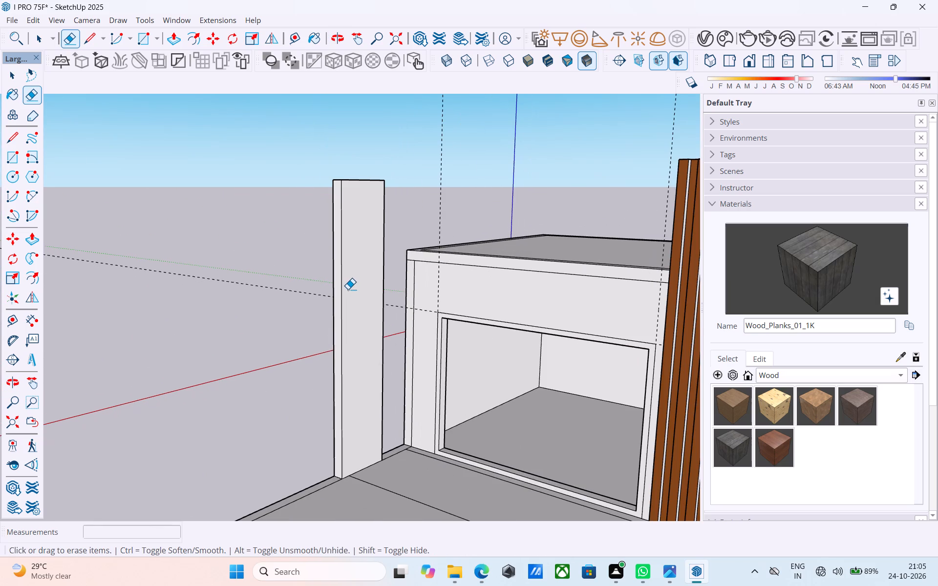
{"action": "scroll", "coordinate": [348, 289], "scroll_direction": "down", "scroll_amount": 5}
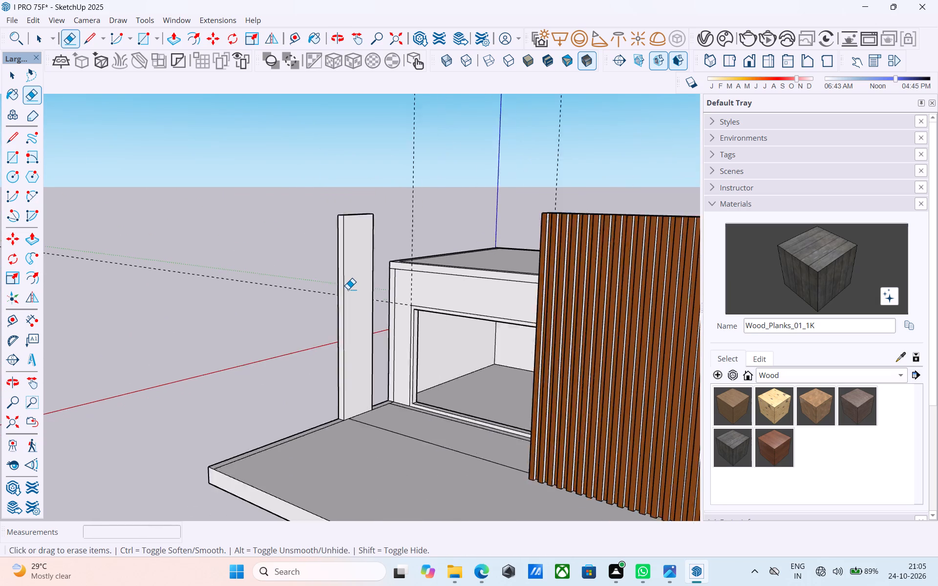
Examine the cleaned walls, roof, balcony and painted window frames of the house from several sides.
{"action": "middle_click_drag", "start_coordinate": [348, 289], "coordinate": [738, 356]}
{"action": "scroll", "coordinate": [348, 289], "scroll_direction": "down", "scroll_amount": 1}
{"action": "middle_click_drag", "start_coordinate": [391, 347], "coordinate": [665, 372]}
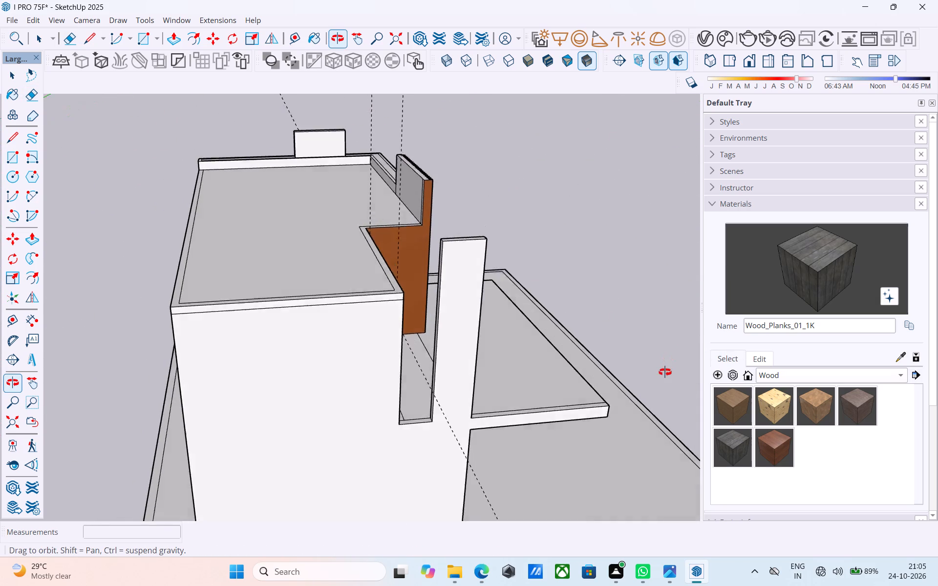
{"action": "middle_click_drag", "start_coordinate": [665, 372], "coordinate": [661, 372]}
{"action": "middle_click_drag", "start_coordinate": [535, 360], "coordinate": [14, 311]}
{"action": "middle_click_drag", "start_coordinate": [163, 311], "coordinate": [205, 301]}
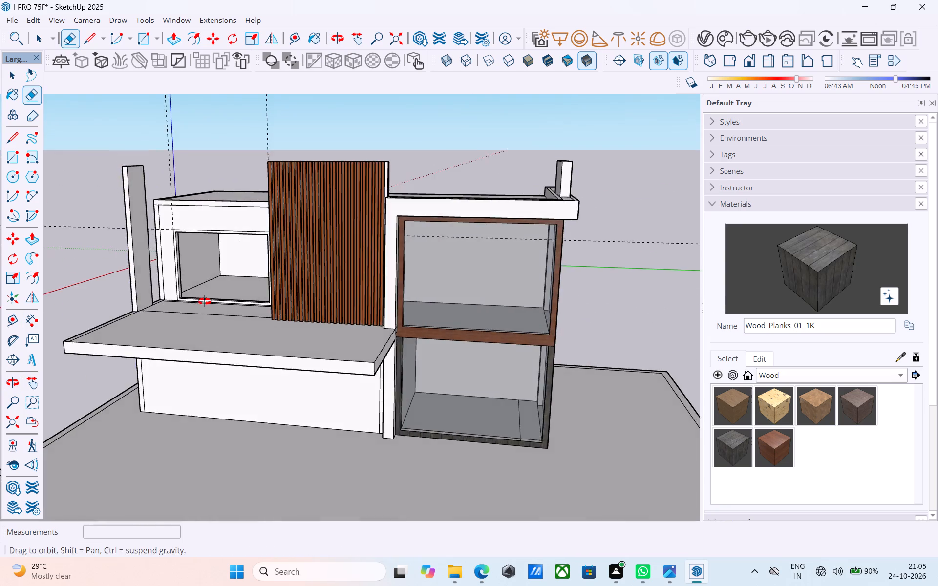
{"action": "middle_click_drag", "start_coordinate": [205, 301], "coordinate": [299, 299]}
{"action": "scroll", "coordinate": [313, 292], "scroll_direction": "down", "scroll_amount": 5}
{"action": "middle_click_drag", "start_coordinate": [420, 298], "coordinate": [256, 289]}
{"action": "scroll", "coordinate": [239, 282], "scroll_direction": "up", "scroll_amount": 8}
{"action": "scroll", "coordinate": [263, 233], "scroll_direction": "down", "scroll_amount": 8}
{"action": "middle_click_drag", "start_coordinate": [278, 229], "coordinate": [198, 238]}
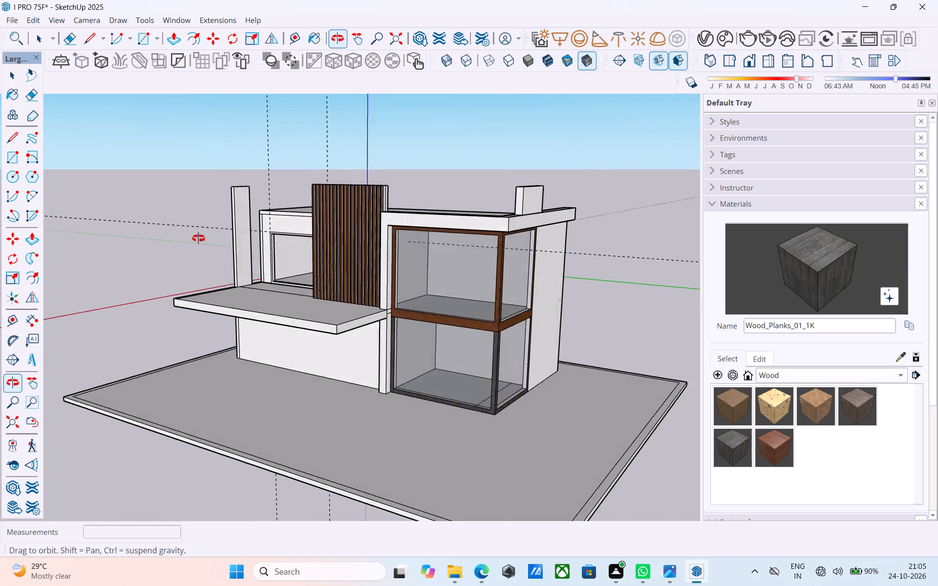
Erase the long horizontal dashed guide line and the two vertical dashed guide lines behind the house.
{"action": "scroll", "coordinate": [198, 238], "scroll_direction": "up", "scroll_amount": 6}
{"action": "middle_click_drag", "start_coordinate": [198, 238], "coordinate": [198, 236]}
{"action": "left_click_drag", "start_coordinate": [204, 228], "coordinate": [208, 215]}
{"action": "scroll", "coordinate": [208, 215], "scroll_direction": "down", "scroll_amount": 4}
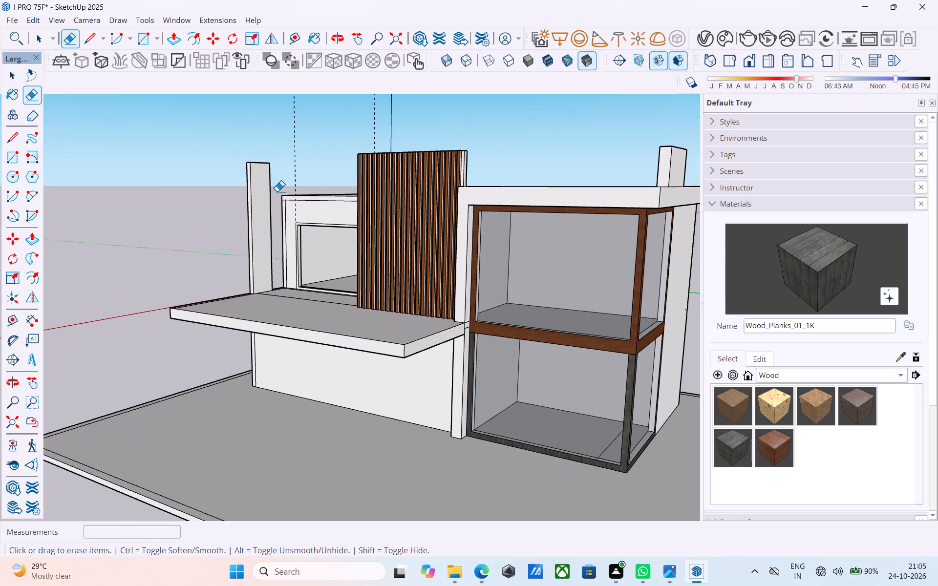
{"action": "left_click_drag", "start_coordinate": [299, 156], "coordinate": [293, 151]}
{"action": "left_click_drag", "start_coordinate": [377, 130], "coordinate": [367, 123]}
{"action": "scroll", "coordinate": [313, 156], "scroll_direction": "down", "scroll_amount": 5}
Paint the first five pale window-facing slat sides, starting at the slatted panel's balcony-window end, with Plywood_01_1K.
{"action": "middle_click_drag", "start_coordinate": [310, 170], "coordinate": [343, 177]}
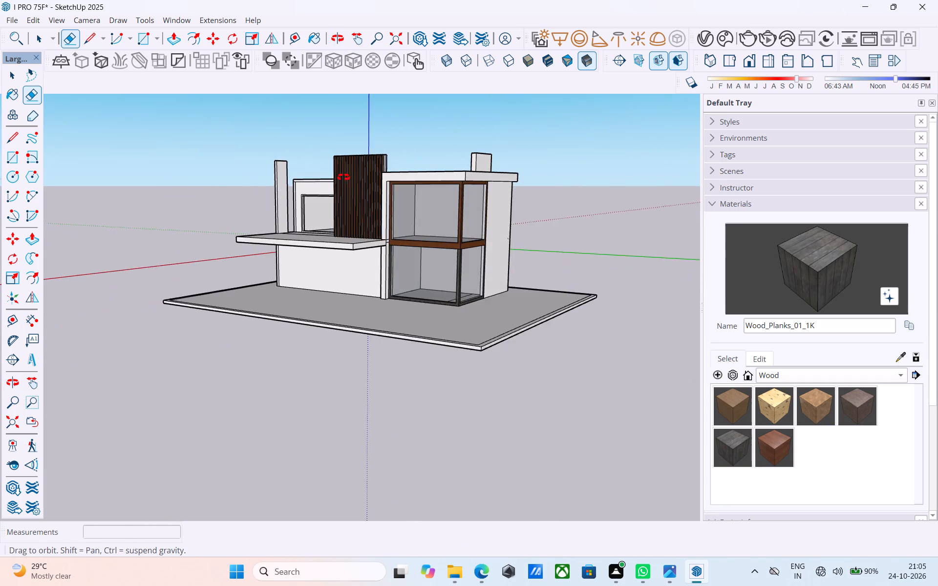
{"action": "middle_click_drag", "start_coordinate": [343, 177], "coordinate": [634, 220]}
{"action": "middle_click_drag", "start_coordinate": [537, 210], "coordinate": [396, 179]}
{"action": "left_click", "coordinate": [776, 451]}
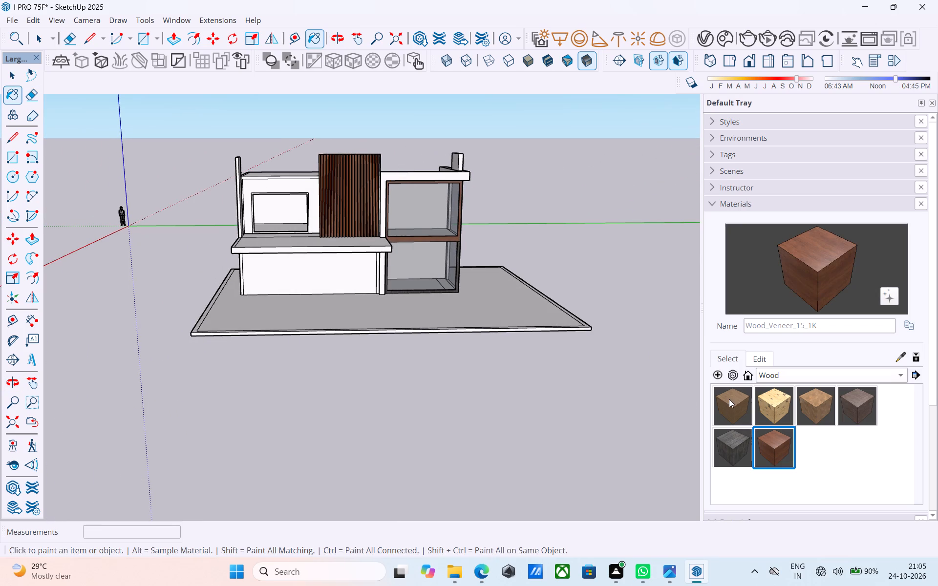
{"action": "left_click", "coordinate": [729, 399]}
{"action": "scroll", "coordinate": [321, 138], "scroll_direction": "up", "scroll_amount": 10}
{"action": "scroll", "coordinate": [323, 224], "scroll_direction": "up", "scroll_amount": 1}
{"action": "middle_click_drag", "start_coordinate": [323, 225], "coordinate": [446, 276]}
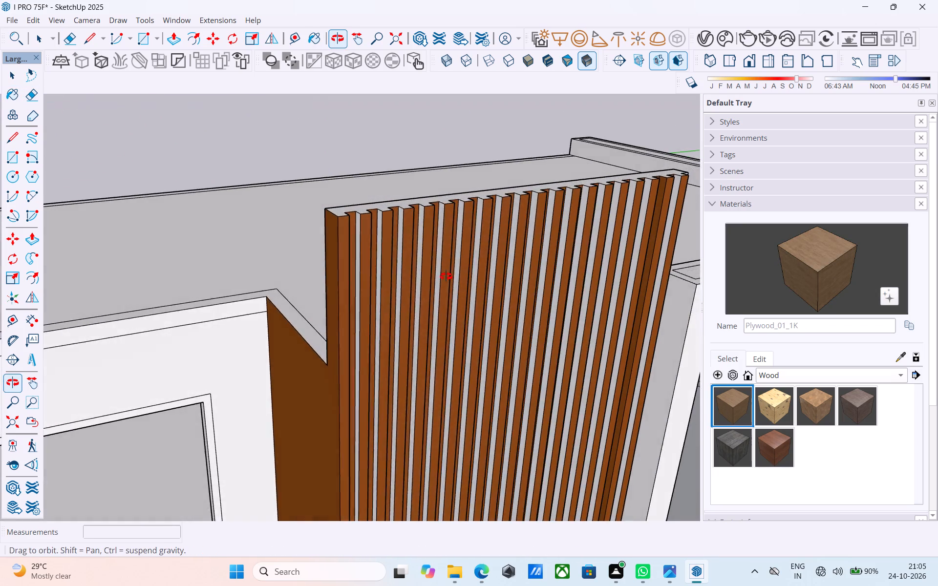
{"action": "middle_click_drag", "start_coordinate": [446, 276], "coordinate": [447, 276]}
{"action": "scroll", "coordinate": [379, 257], "scroll_direction": "up", "scroll_amount": 7}
{"action": "left_click", "coordinate": [356, 229]}
{"action": "left_click", "coordinate": [395, 211]}
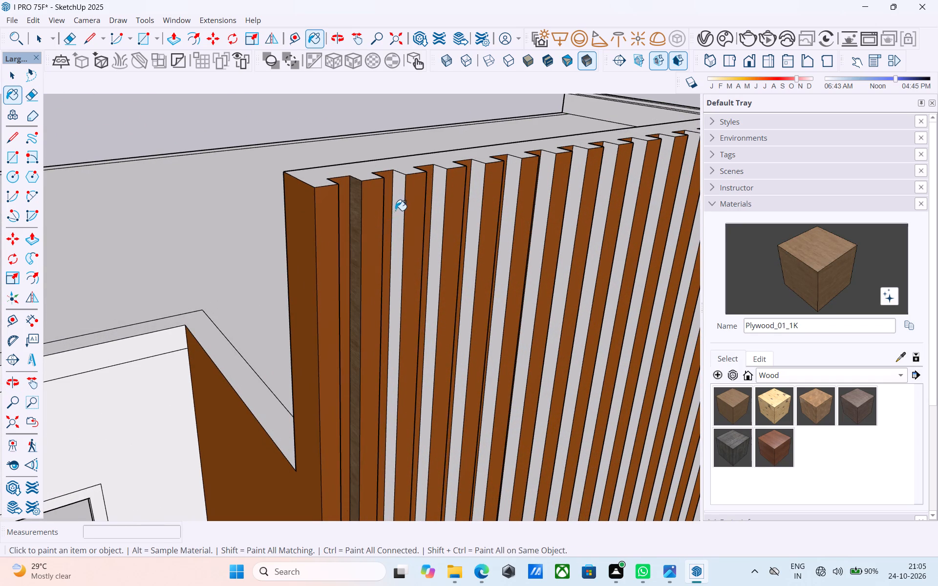
{"action": "left_click", "coordinate": [437, 199]}
{"action": "left_click", "coordinate": [478, 181]}
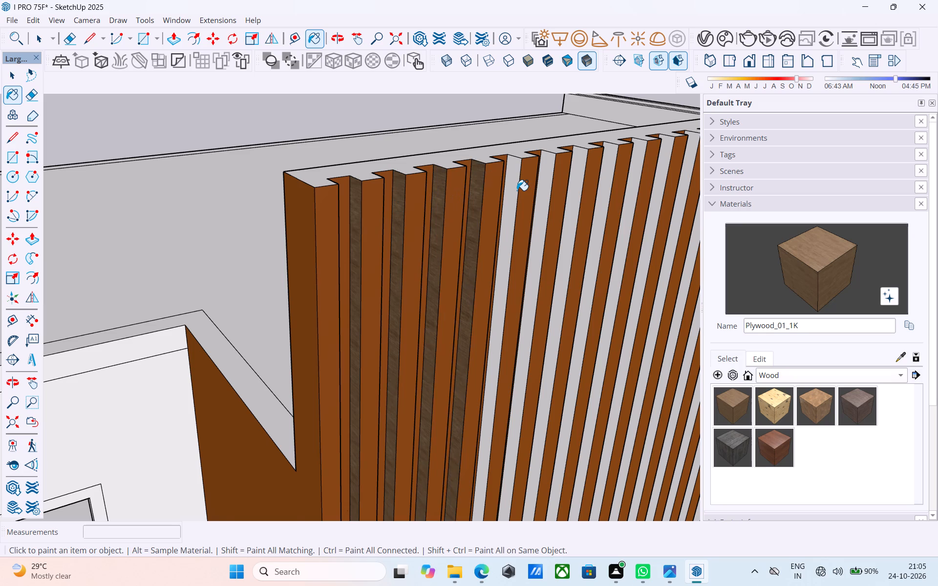
{"action": "left_click", "coordinate": [517, 191]}
Paint the next seven window-facing slat sides across the middle of the slatted panel with Plywood_01_1K.
{"action": "scroll", "coordinate": [279, 267], "scroll_direction": "down", "scroll_amount": 6}
{"action": "scroll", "coordinate": [311, 267], "scroll_direction": "up", "scroll_amount": 9}
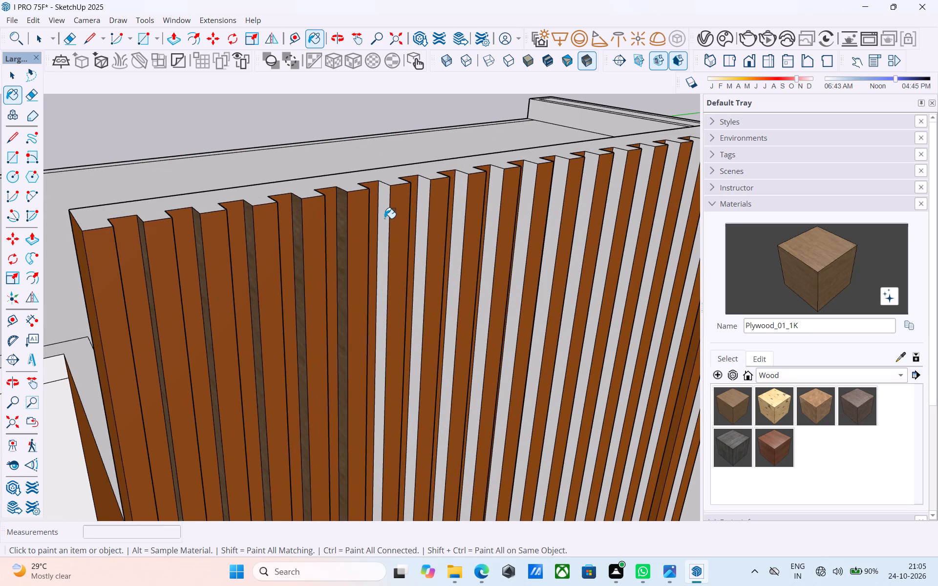
{"action": "left_click", "coordinate": [384, 218]}
{"action": "left_click", "coordinate": [426, 206]}
{"action": "left_click", "coordinate": [461, 195]}
{"action": "scroll", "coordinate": [286, 288], "scroll_direction": "down", "scroll_amount": 3}
{"action": "middle_click_drag", "start_coordinate": [295, 292], "coordinate": [315, 279]}
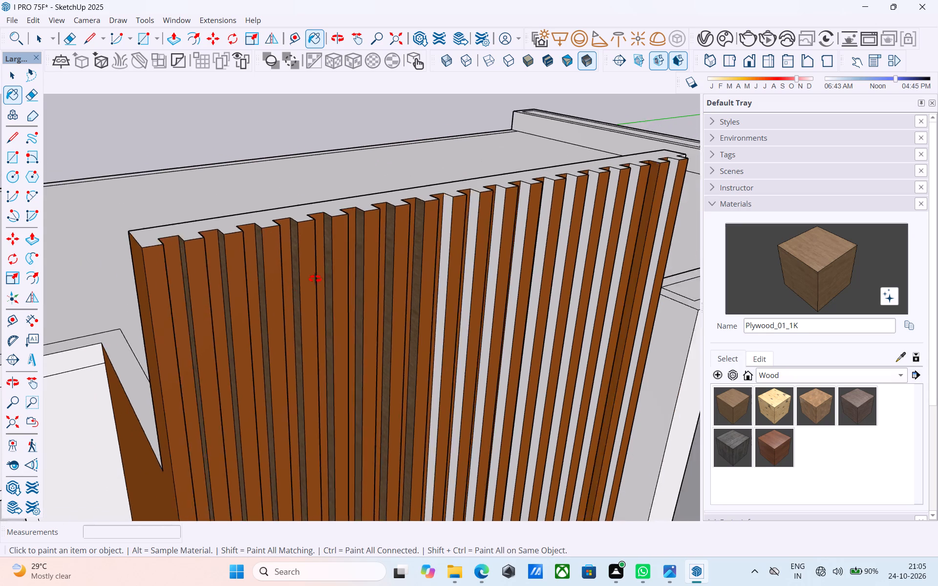
{"action": "middle_click_drag", "start_coordinate": [315, 279], "coordinate": [351, 255]}
{"action": "scroll", "coordinate": [451, 189], "scroll_direction": "up", "scroll_amount": 5}
{"action": "left_click", "coordinate": [457, 189]}
{"action": "left_click", "coordinate": [482, 185]}
{"action": "scroll", "coordinate": [381, 217], "scroll_direction": "down", "scroll_amount": 5}
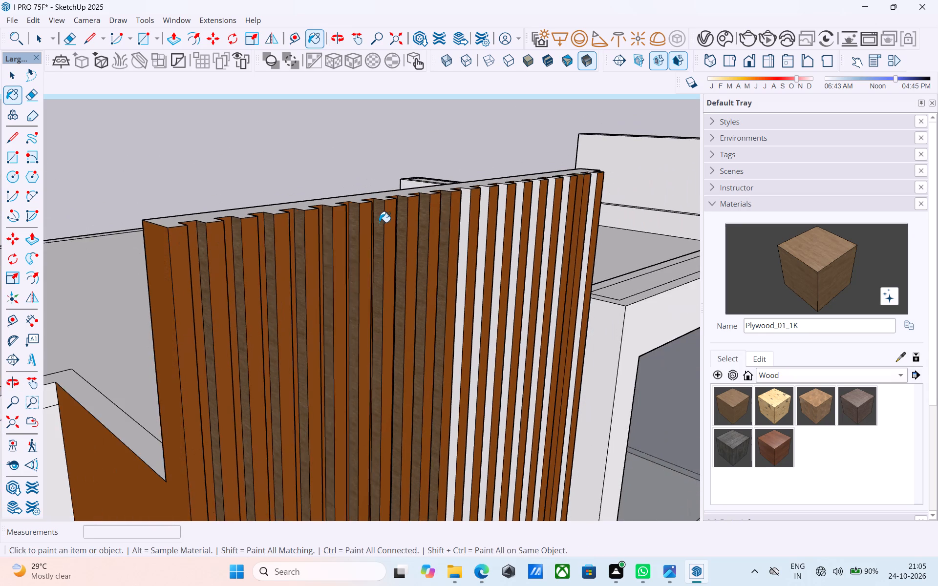
{"action": "scroll", "coordinate": [472, 208], "scroll_direction": "up", "scroll_amount": 5}
{"action": "left_click", "coordinate": [464, 203]}
{"action": "left_click", "coordinate": [495, 202]}
Paint the remaining window-facing slat sides, up to the panel end beside the corner block, with Plywood_01_1K.
{"action": "scroll", "coordinate": [335, 241], "scroll_direction": "down", "scroll_amount": 5}
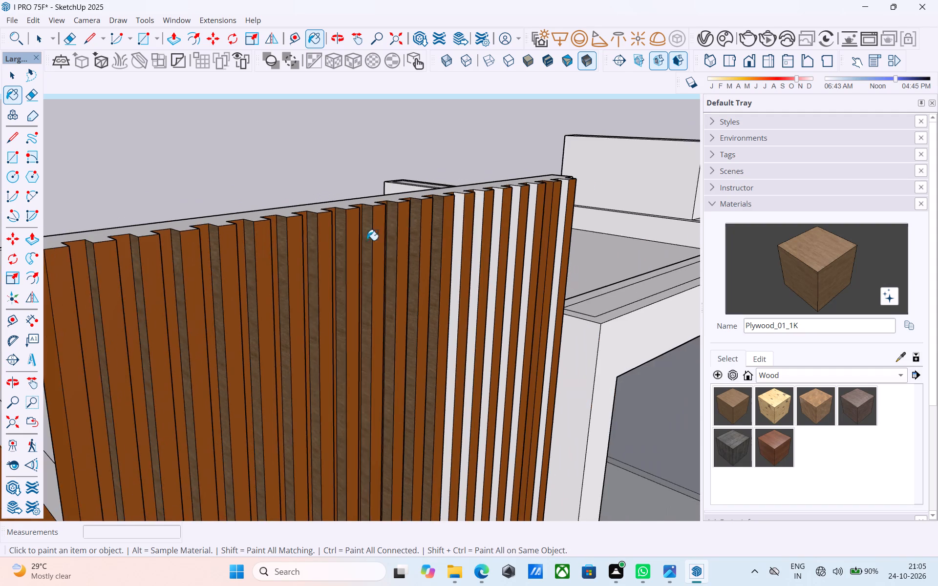
{"action": "scroll", "coordinate": [463, 200], "scroll_direction": "up", "scroll_amount": 5}
{"action": "left_click", "coordinate": [461, 200]}
{"action": "left_click", "coordinate": [485, 197]}
{"action": "scroll", "coordinate": [343, 244], "scroll_direction": "down", "scroll_amount": 5}
{"action": "scroll", "coordinate": [458, 214], "scroll_direction": "up", "scroll_amount": 4}
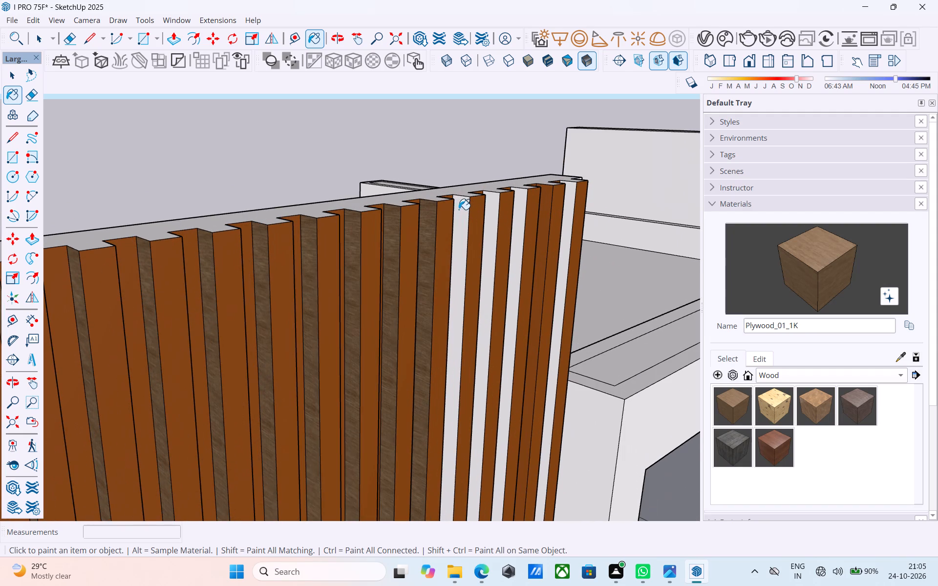
{"action": "left_click", "coordinate": [459, 209]}
{"action": "left_click", "coordinate": [490, 211]}
{"action": "left_click", "coordinate": [525, 205]}
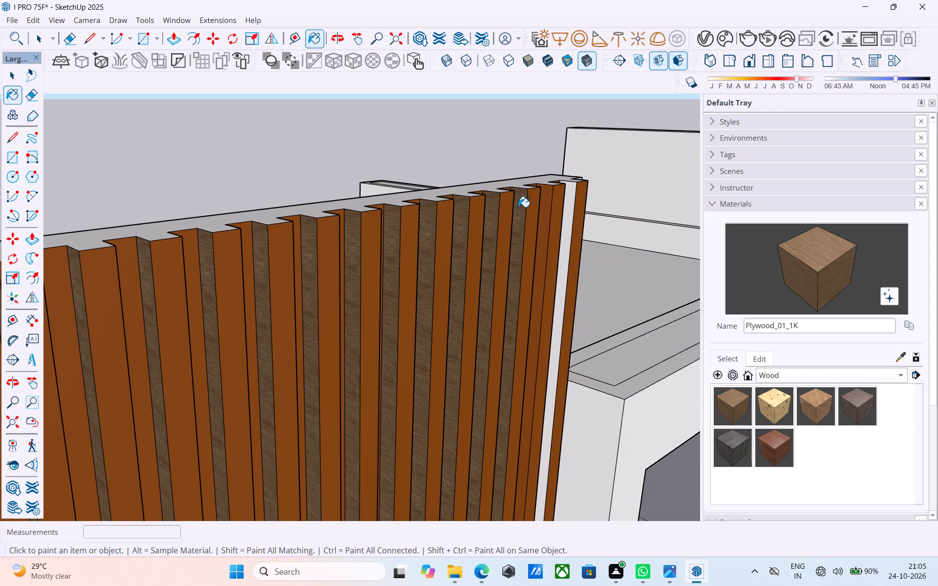
{"action": "scroll", "coordinate": [330, 253], "scroll_direction": "down", "scroll_amount": 1}
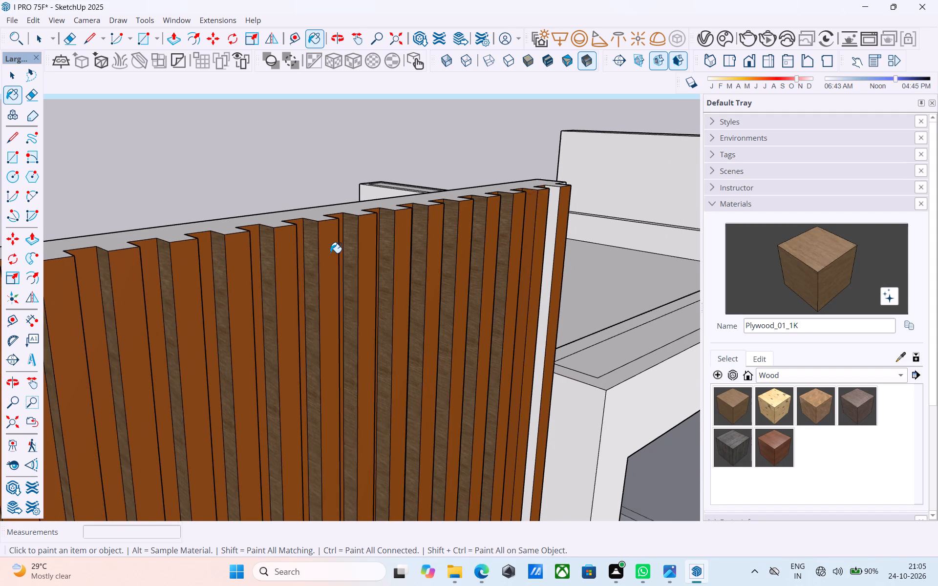
{"action": "scroll", "coordinate": [330, 253], "scroll_direction": "down", "scroll_amount": 2}
{"action": "scroll", "coordinate": [475, 215], "scroll_direction": "up", "scroll_amount": 10}
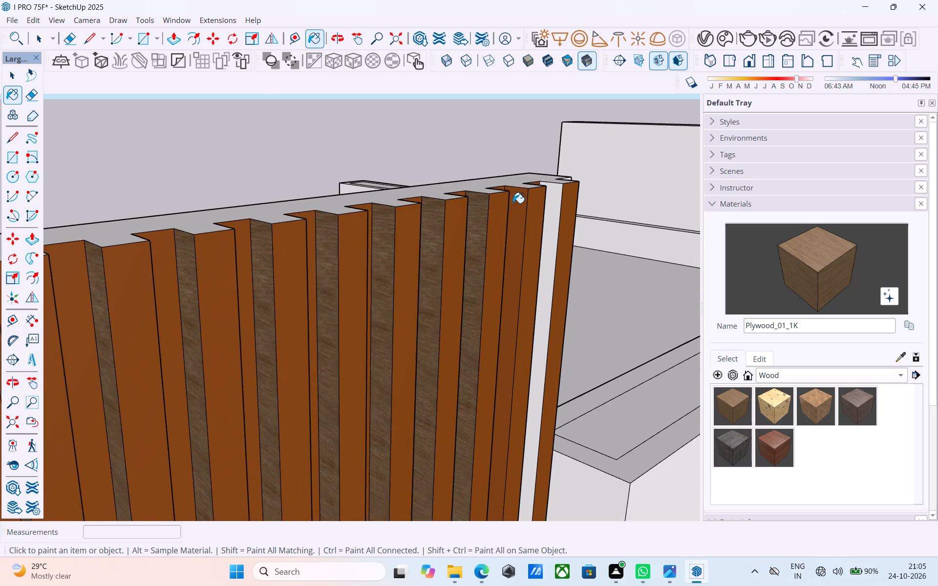
{"action": "left_click", "coordinate": [516, 202]}
{"action": "left_click", "coordinate": [565, 202]}
{"action": "scroll", "coordinate": [560, 204], "scroll_direction": "down", "scroll_amount": 11}
Paint the first six slat sides facing the corner block, starting at the panel's balcony-window end, with Plywood_01_1K.
{"action": "middle_click_drag", "start_coordinate": [537, 222], "coordinate": [279, 250]}
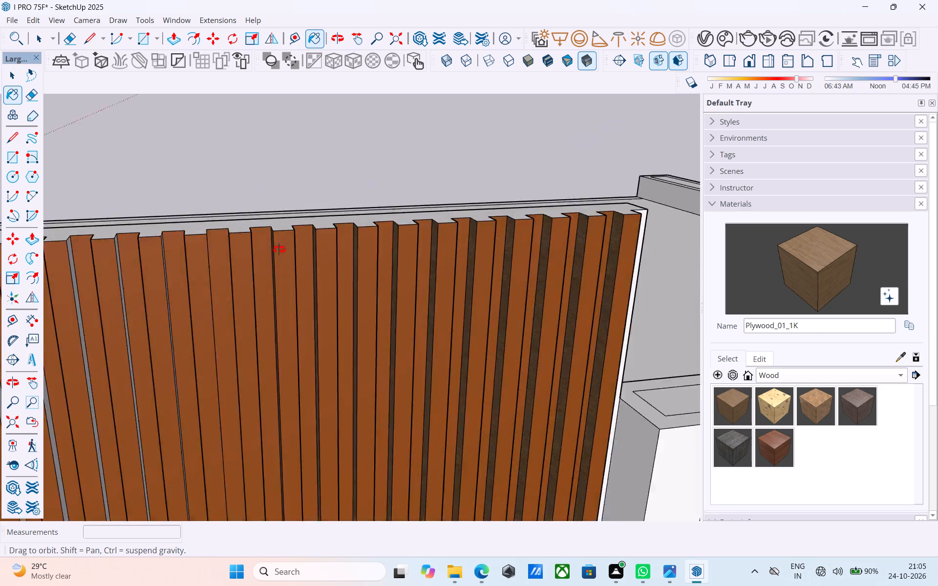
{"action": "middle_click_drag", "start_coordinate": [279, 250], "coordinate": [123, 242]}
{"action": "scroll", "coordinate": [65, 200], "scroll_direction": "up", "scroll_amount": 5}
{"action": "scroll", "coordinate": [87, 179], "scroll_direction": "down", "scroll_amount": 3}
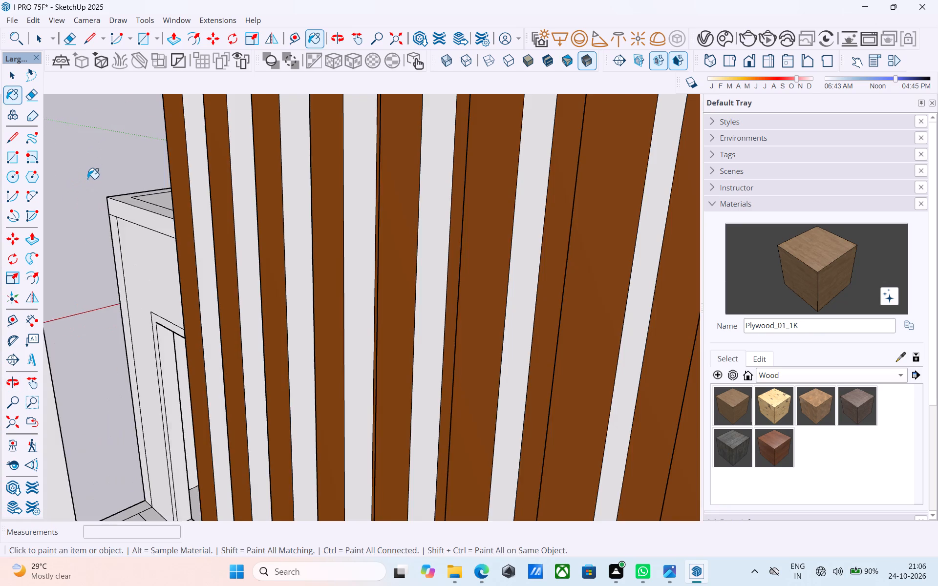
{"action": "scroll", "coordinate": [103, 187], "scroll_direction": "down", "scroll_amount": 4}
{"action": "middle_click_drag", "start_coordinate": [95, 221], "coordinate": [171, 297]}
{"action": "scroll", "coordinate": [133, 247], "scroll_direction": "up", "scroll_amount": 5}
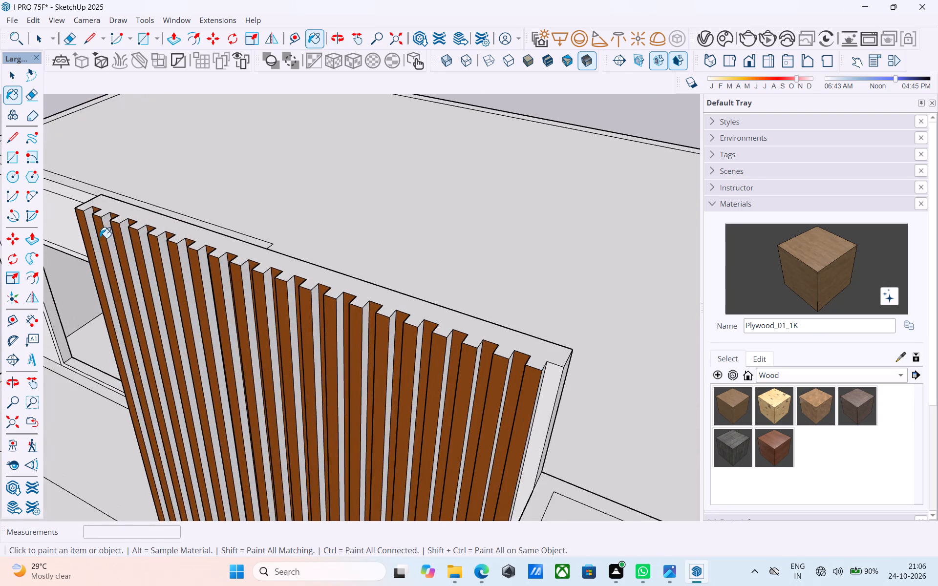
{"action": "scroll", "coordinate": [100, 238], "scroll_direction": "up", "scroll_amount": 4}
{"action": "left_click", "coordinate": [91, 226]}
{"action": "left_click", "coordinate": [109, 223]}
{"action": "left_click", "coordinate": [142, 237]}
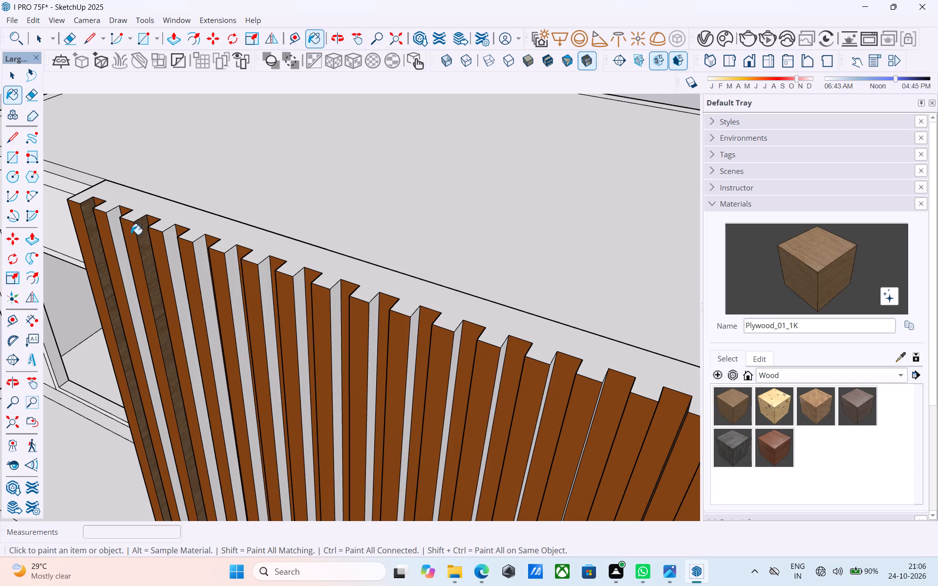
{"action": "left_click", "coordinate": [115, 218]}
{"action": "left_click", "coordinate": [173, 250]}
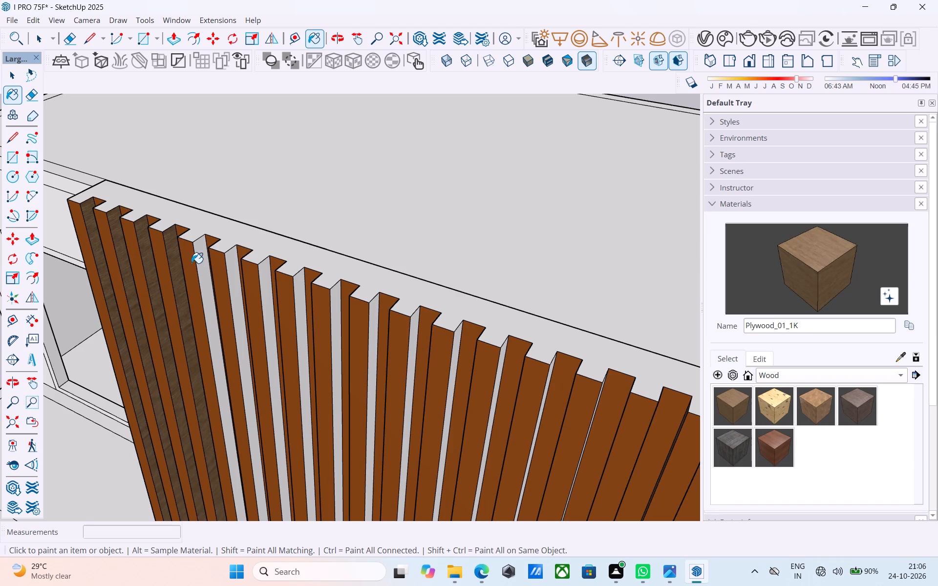
{"action": "left_click", "coordinate": [199, 257]}
{"action": "left_click", "coordinate": [231, 267]}
Continue painting the slat sides facing the corner block across the middle of the panel with Plywood_01_1K.
{"action": "scroll", "coordinate": [111, 277], "scroll_direction": "down", "scroll_amount": 4}
{"action": "scroll", "coordinate": [192, 274], "scroll_direction": "up", "scroll_amount": 3}
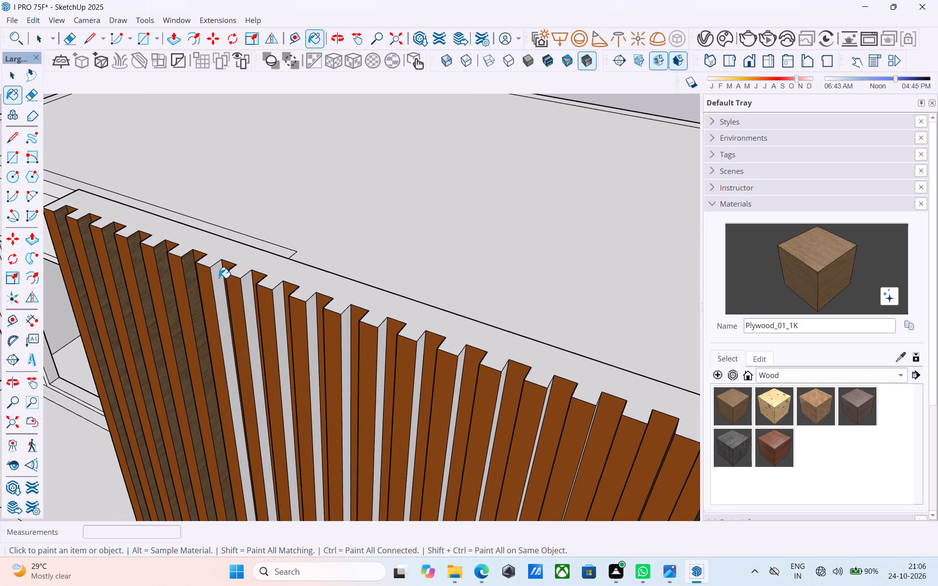
{"action": "left_click", "coordinate": [219, 278]}
{"action": "left_click", "coordinate": [248, 284]}
{"action": "scroll", "coordinate": [146, 281], "scroll_direction": "down", "scroll_amount": 6}
{"action": "scroll", "coordinate": [227, 312], "scroll_direction": "up", "scroll_amount": 6}
{"action": "left_click", "coordinate": [219, 288]}
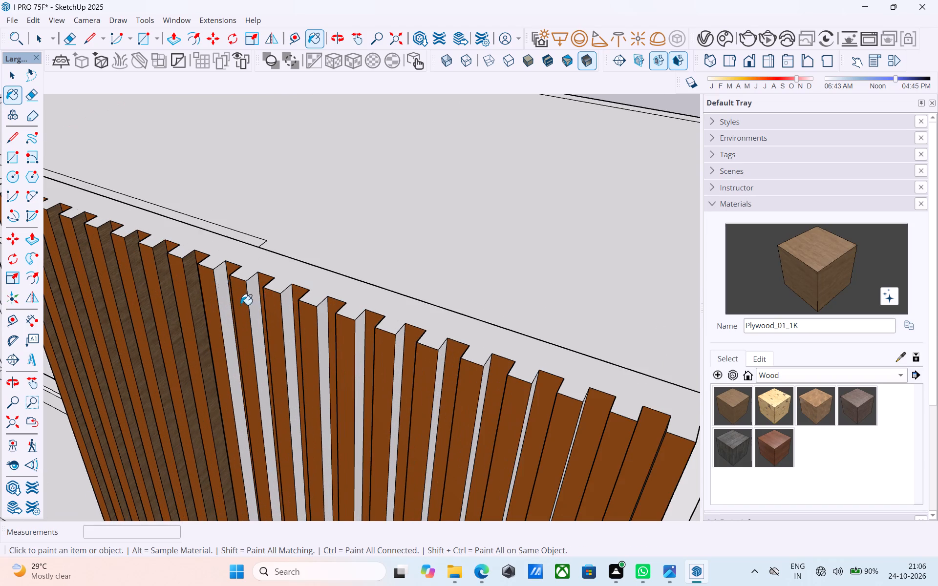
{"action": "left_click", "coordinate": [254, 294]}
{"action": "scroll", "coordinate": [184, 281], "scroll_direction": "down", "scroll_amount": 5}
{"action": "scroll", "coordinate": [232, 296], "scroll_direction": "up", "scroll_amount": 2}
{"action": "left_click", "coordinate": [249, 291]}
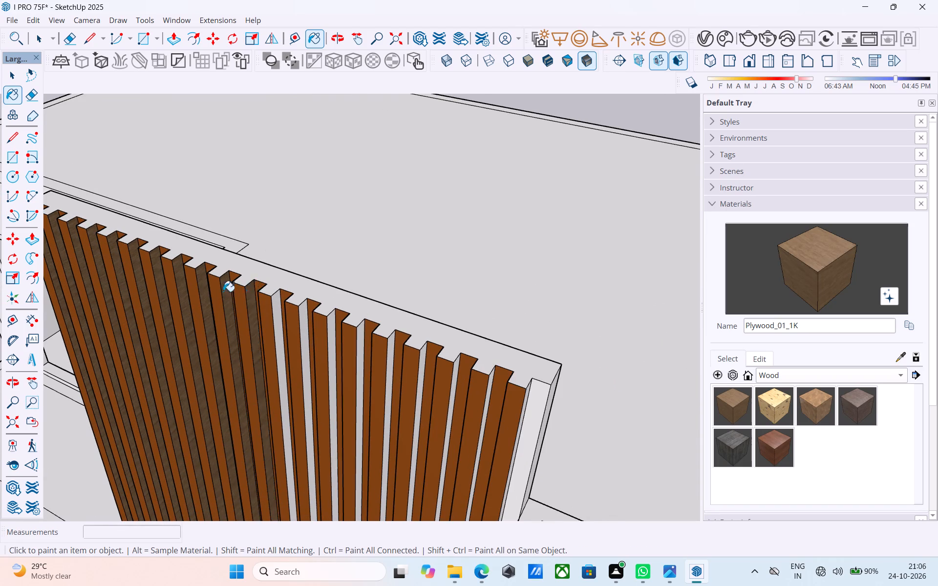
{"action": "scroll", "coordinate": [127, 289], "scroll_direction": "down", "scroll_amount": 6}
{"action": "scroll", "coordinate": [218, 307], "scroll_direction": "up", "scroll_amount": 5}
{"action": "left_click", "coordinate": [213, 299]}
{"action": "left_click", "coordinate": [241, 303]}
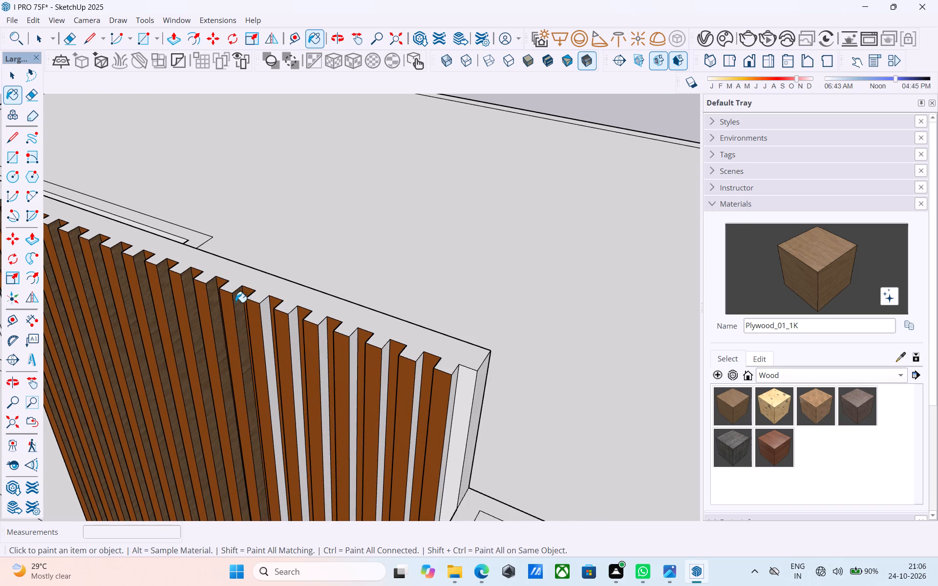
Paint the remaining slat sides facing the corner block and the panel's end face beside it with Plywood_01_1K.
{"action": "scroll", "coordinate": [178, 288], "scroll_direction": "down", "scroll_amount": 5}
{"action": "scroll", "coordinate": [228, 318], "scroll_direction": "up", "scroll_amount": 5}
{"action": "left_click", "coordinate": [232, 307]}
{"action": "left_click", "coordinate": [262, 300]}
{"action": "scroll", "coordinate": [185, 283], "scroll_direction": "down", "scroll_amount": 6}
{"action": "scroll", "coordinate": [258, 314], "scroll_direction": "up", "scroll_amount": 5}
{"action": "left_click", "coordinate": [244, 293]}
{"action": "left_click", "coordinate": [274, 303]}
{"action": "scroll", "coordinate": [192, 278], "scroll_direction": "down", "scroll_amount": 6}
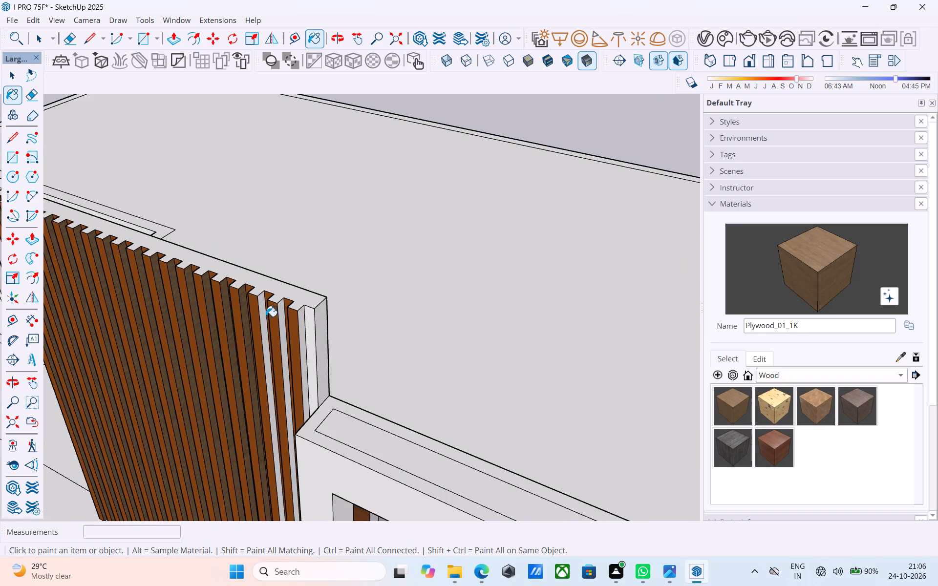
{"action": "scroll", "coordinate": [271, 315], "scroll_direction": "up", "scroll_amount": 5}
{"action": "left_click", "coordinate": [259, 304]}
{"action": "left_click", "coordinate": [283, 310]}
{"action": "left_click", "coordinate": [341, 325]}
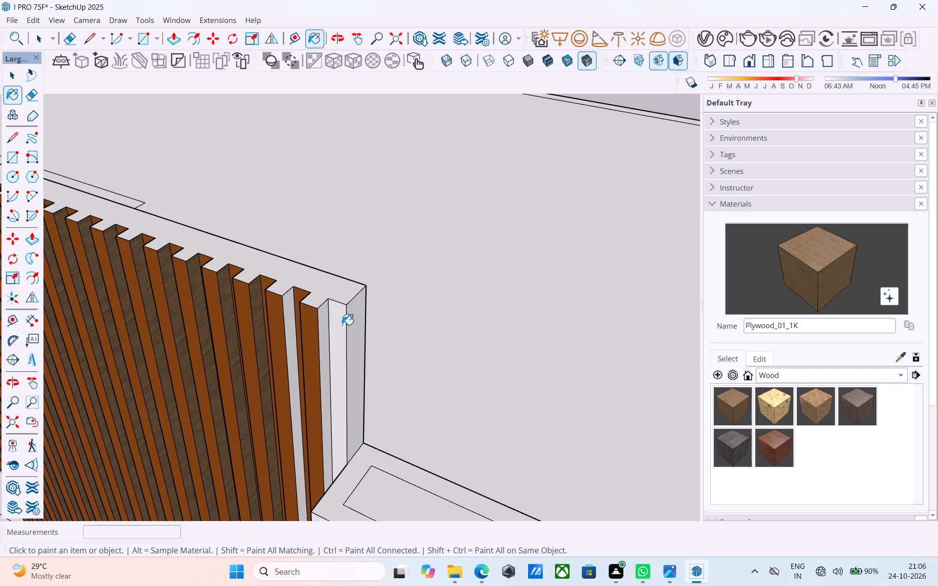
{"action": "left_click", "coordinate": [325, 314]}
{"action": "left_click", "coordinate": [292, 304]}
Examine the painted slatted panel up close and within the whole front of the house.
{"action": "middle_click_drag", "start_coordinate": [284, 308], "coordinate": [471, 208]}
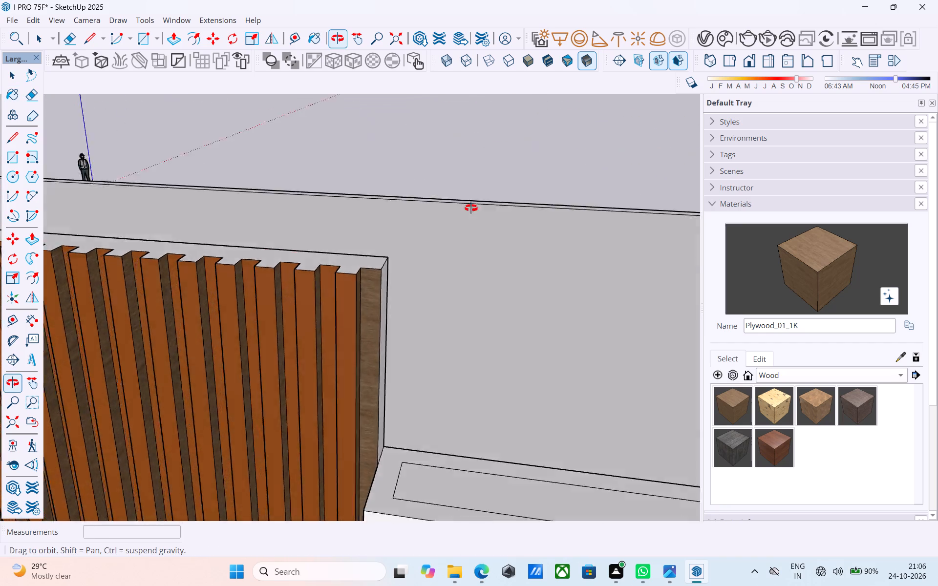
{"action": "middle_click_drag", "start_coordinate": [471, 208], "coordinate": [452, 199]}
{"action": "scroll", "coordinate": [441, 193], "scroll_direction": "down", "scroll_amount": 11}
{"action": "middle_click_drag", "start_coordinate": [401, 251], "coordinate": [404, 228]}
{"action": "scroll", "coordinate": [404, 228], "scroll_direction": "up", "scroll_amount": 6}
{"action": "scroll", "coordinate": [369, 235], "scroll_direction": "down", "scroll_amount": 6}
{"action": "middle_click_drag", "start_coordinate": [341, 251], "coordinate": [311, 269]}
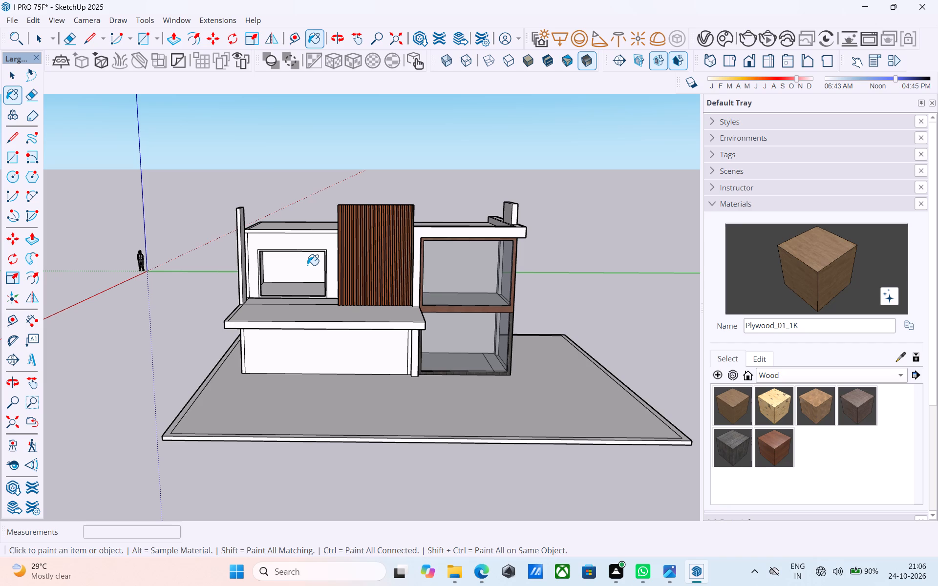
{"action": "middle_click_drag", "start_coordinate": [288, 268], "coordinate": [206, 251]}
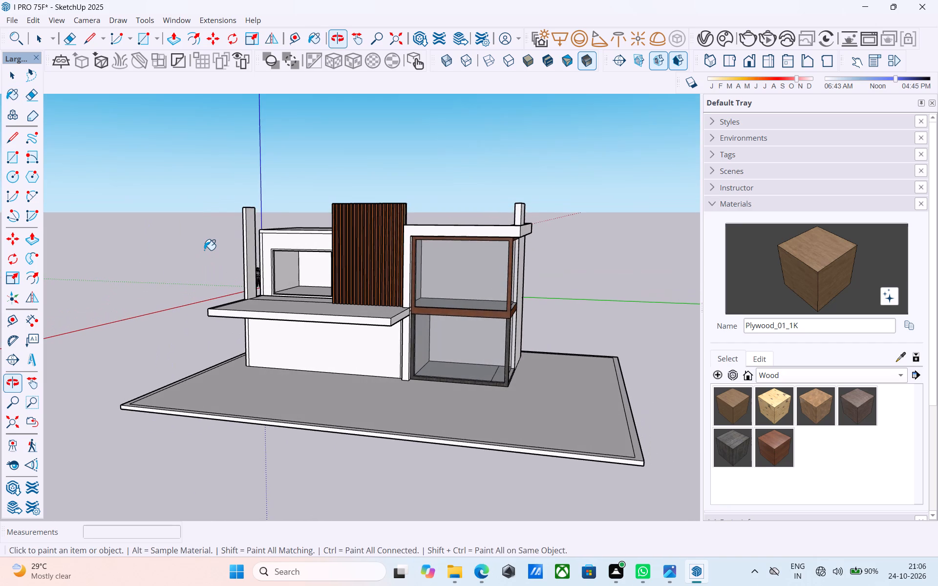
{"action": "scroll", "coordinate": [204, 253], "scroll_direction": "down", "scroll_amount": 2}
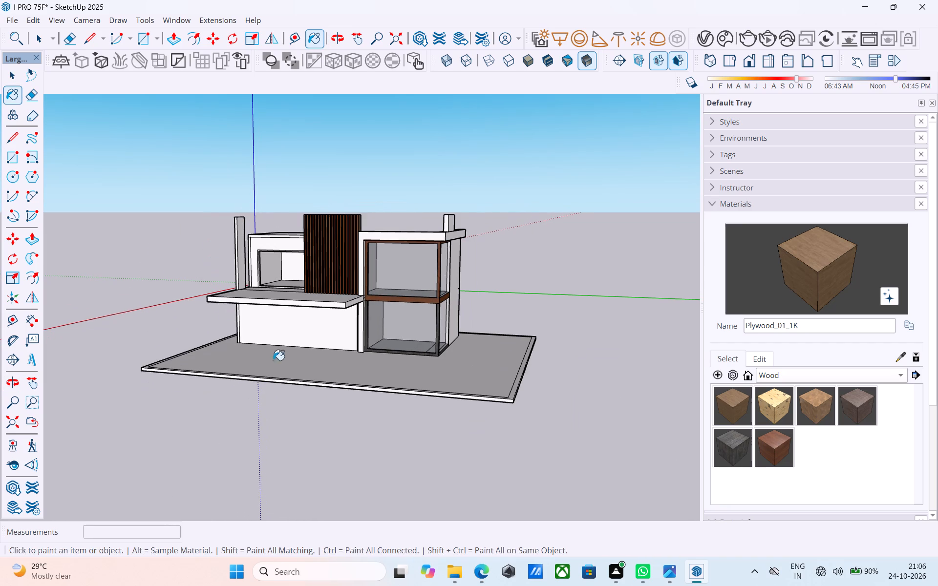
Paint the front and side of the corner block's upper window frame and mid-height band with Wood_Planks_01_1K.
{"action": "left_click", "coordinate": [743, 456]}
{"action": "scroll", "coordinate": [437, 347], "scroll_direction": "up", "scroll_amount": 9}
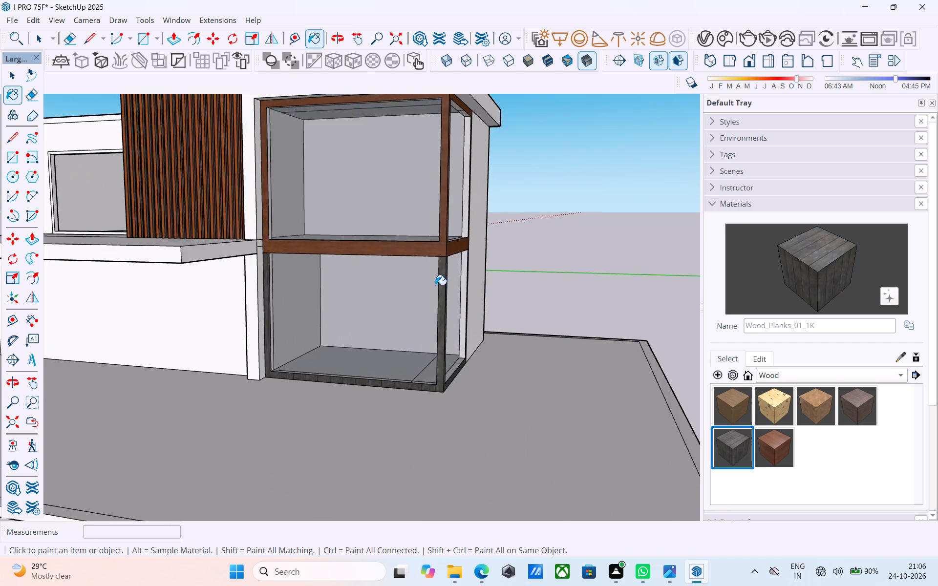
{"action": "scroll", "coordinate": [435, 285], "scroll_direction": "up", "scroll_amount": 3}
{"action": "left_click", "coordinate": [436, 237]}
{"action": "scroll", "coordinate": [441, 237], "scroll_direction": "up", "scroll_amount": 6}
{"action": "scroll", "coordinate": [441, 237], "scroll_direction": "down", "scroll_amount": 4}
{"action": "middle_click_drag", "start_coordinate": [442, 237], "coordinate": [374, 251]}
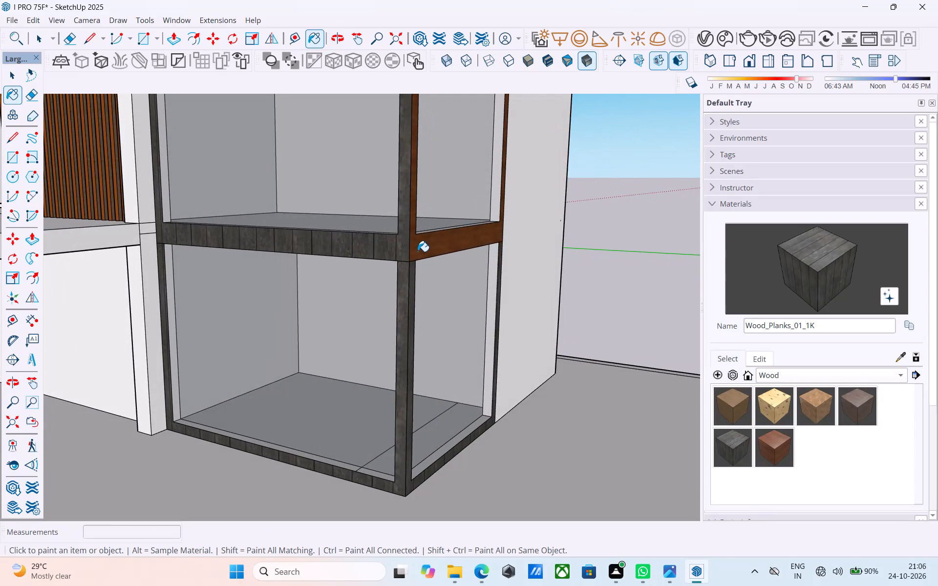
{"action": "left_click", "coordinate": [419, 251]}
{"action": "scroll", "coordinate": [418, 250], "scroll_direction": "down", "scroll_amount": 10}
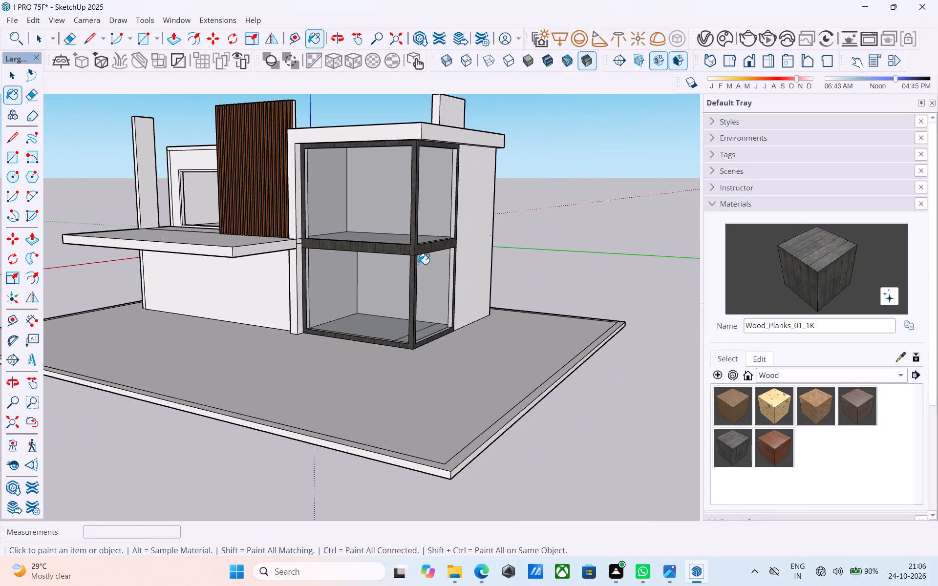
Examine the repainted corner frames and slatted panel on the house from the front, low down and the balcony side.
{"action": "middle_click_drag", "start_coordinate": [418, 264], "coordinate": [460, 283]}
{"action": "scroll", "coordinate": [425, 222], "scroll_direction": "up", "scroll_amount": 1}
{"action": "scroll", "coordinate": [459, 281], "scroll_direction": "down", "scroll_amount": 4}
{"action": "middle_click_drag", "start_coordinate": [407, 314], "coordinate": [476, 270]}
{"action": "scroll", "coordinate": [479, 272], "scroll_direction": "down", "scroll_amount": 3}
{"action": "middle_click_drag", "start_coordinate": [479, 274], "coordinate": [463, 268]}
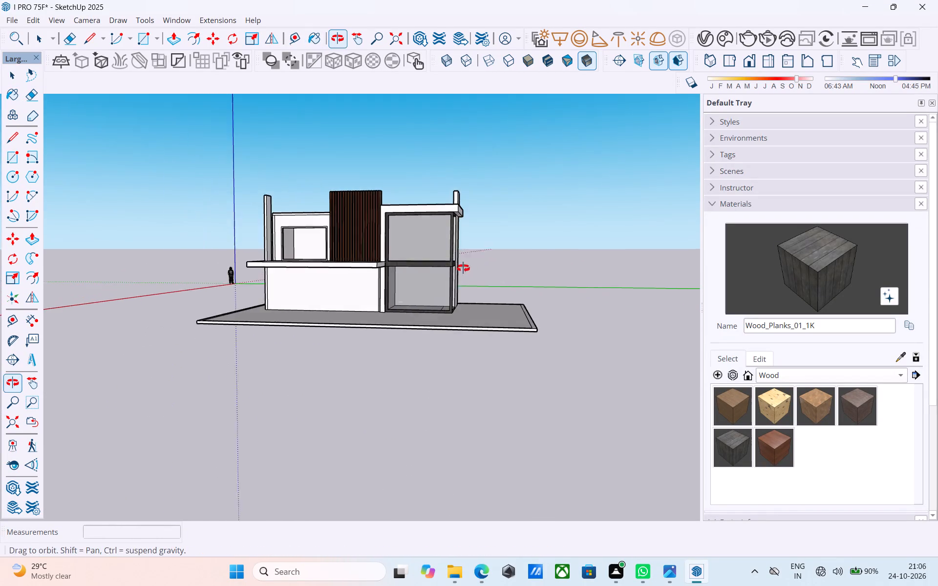
{"action": "middle_click_drag", "start_coordinate": [463, 268], "coordinate": [463, 268]}
{"action": "middle_click_drag", "start_coordinate": [290, 294], "coordinate": [301, 255]}
{"action": "middle_click_drag", "start_coordinate": [302, 254], "coordinate": [305, 268]}
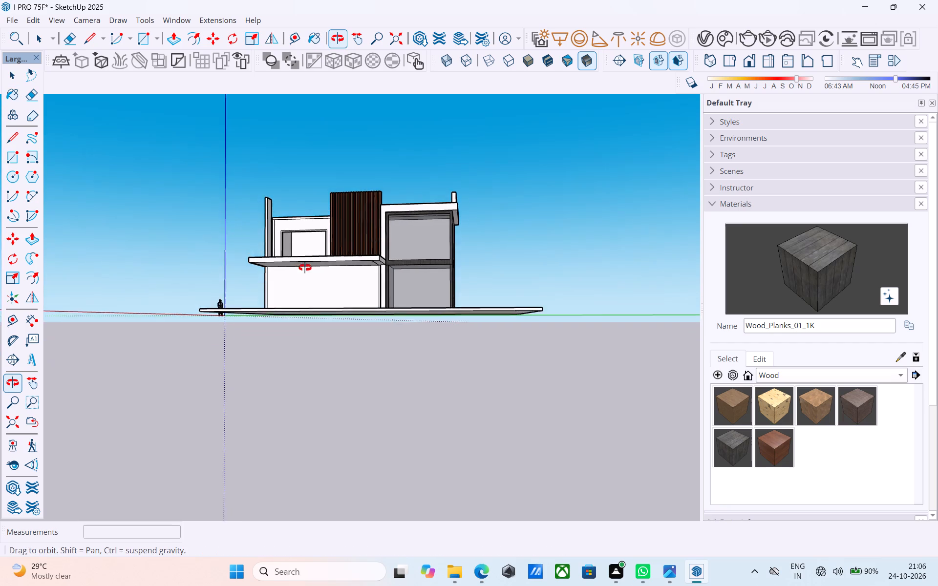
{"action": "middle_click_drag", "start_coordinate": [305, 268], "coordinate": [314, 293]}
{"action": "middle_click_drag", "start_coordinate": [341, 307], "coordinate": [532, 313]}
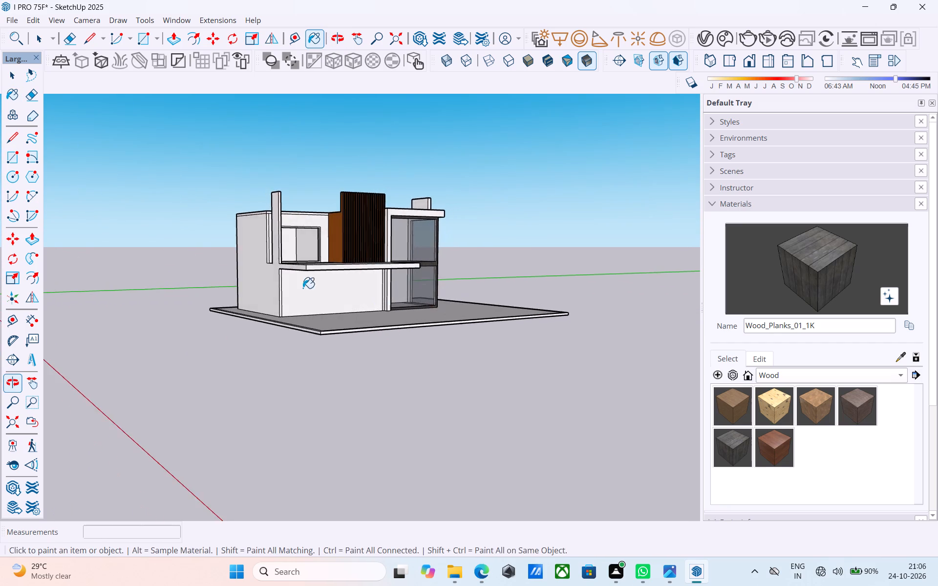
Extrude the narrow strip beneath the balcony slab's outer end 9' 6" down to the ground as a side wall.
{"action": "scroll", "coordinate": [298, 285], "scroll_direction": "up", "scroll_amount": 4}
{"action": "key", "text": "space"}
{"action": "middle_click_drag", "start_coordinate": [277, 267], "coordinate": [240, 252]}
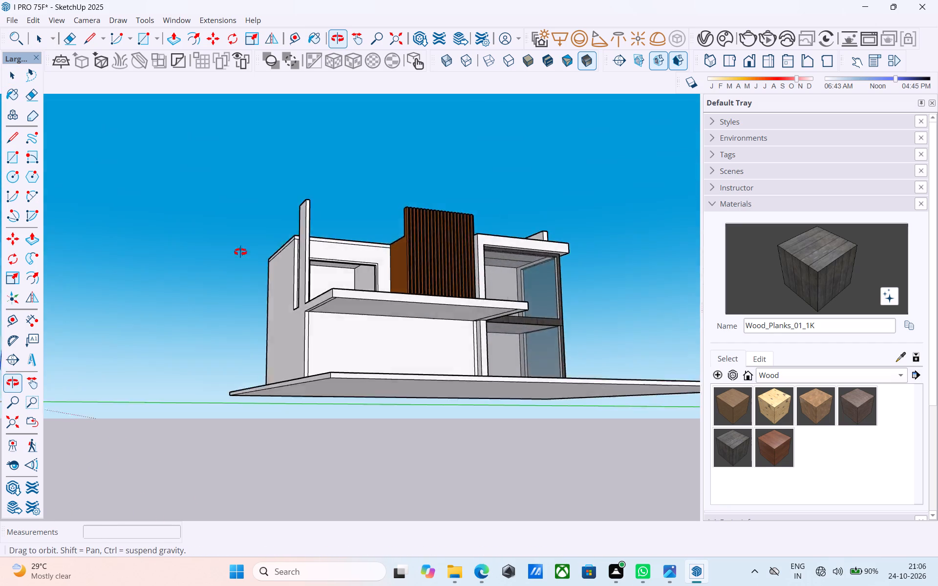
{"action": "middle_click_drag", "start_coordinate": [240, 252], "coordinate": [231, 266]}
{"action": "scroll", "coordinate": [276, 306], "scroll_direction": "up", "scroll_amount": 12}
{"action": "left_click", "coordinate": [327, 302]}
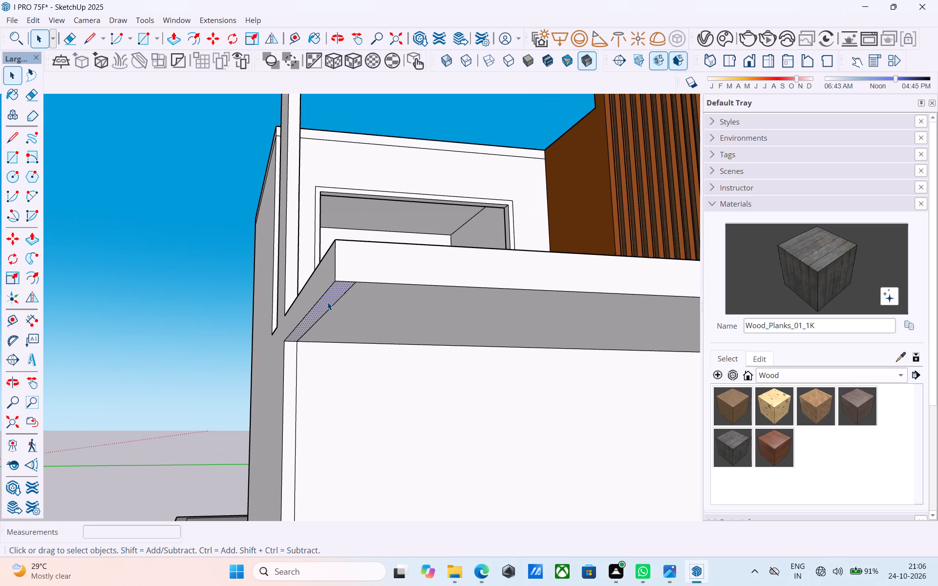
{"action": "key", "text": "p"}
{"action": "left_click", "coordinate": [327, 302]}
{"action": "scroll", "coordinate": [335, 319], "scroll_direction": "down", "scroll_amount": 12}
{"action": "middle_click_drag", "start_coordinate": [335, 332], "coordinate": [345, 459]}
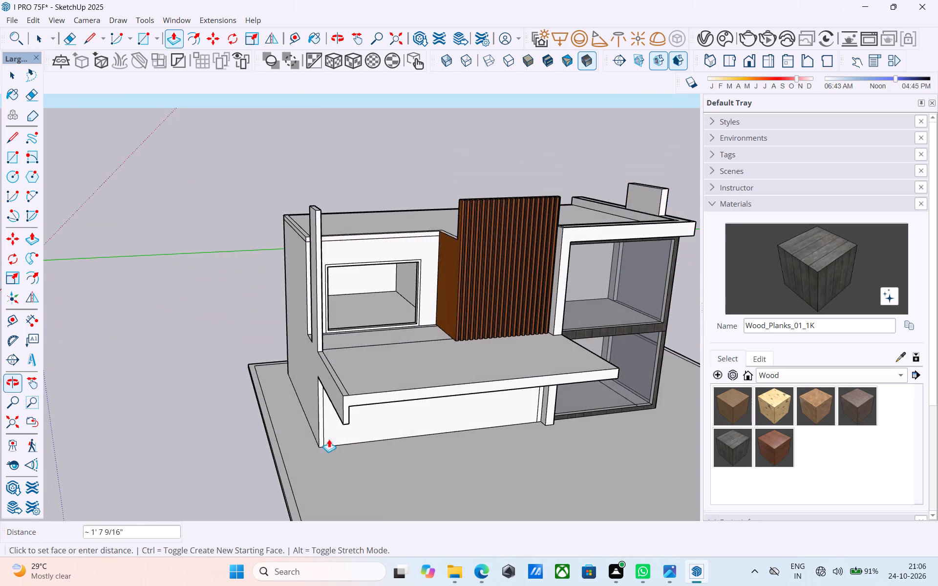
{"action": "scroll", "coordinate": [290, 402], "scroll_direction": "down", "scroll_amount": 7}
{"action": "scroll", "coordinate": [320, 410], "scroll_direction": "up", "scroll_amount": 6}
{"action": "left_click", "coordinate": [339, 439]}
Examine the extended side wall beneath the balcony slab from the front of the house, low down and from above.
{"action": "scroll", "coordinate": [307, 419], "scroll_direction": "down", "scroll_amount": 6}
{"action": "middle_click_drag", "start_coordinate": [300, 416], "coordinate": [160, 308]}
{"action": "scroll", "coordinate": [277, 345], "scroll_direction": "up", "scroll_amount": 3}
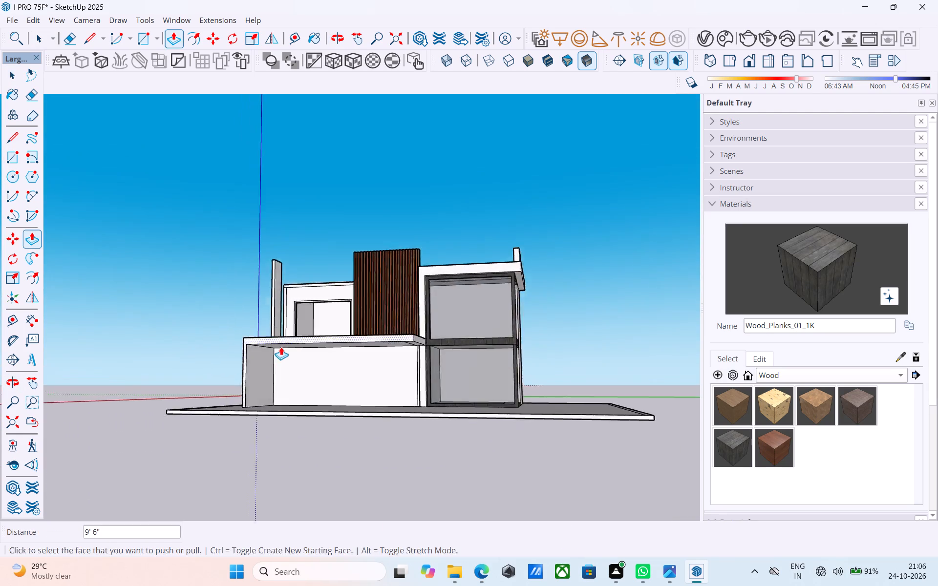
{"action": "scroll", "coordinate": [281, 347], "scroll_direction": "up", "scroll_amount": 1}
{"action": "key", "text": "space"}
{"action": "scroll", "coordinate": [281, 347], "scroll_direction": "up", "scroll_amount": 1}
{"action": "middle_click_drag", "start_coordinate": [281, 347], "coordinate": [292, 377]}
{"action": "scroll", "coordinate": [292, 377], "scroll_direction": "down", "scroll_amount": 2}
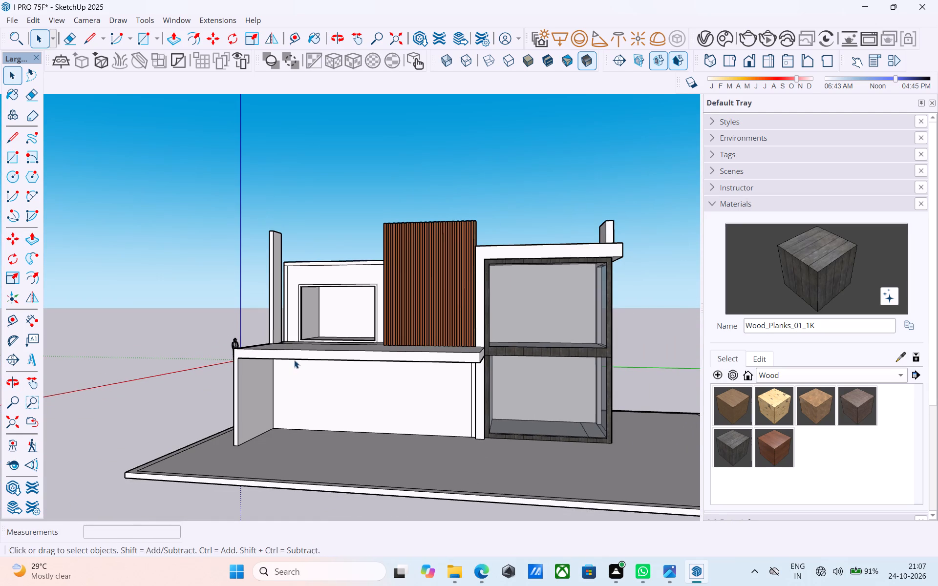
{"action": "middle_click_drag", "start_coordinate": [301, 342], "coordinate": [314, 397]}
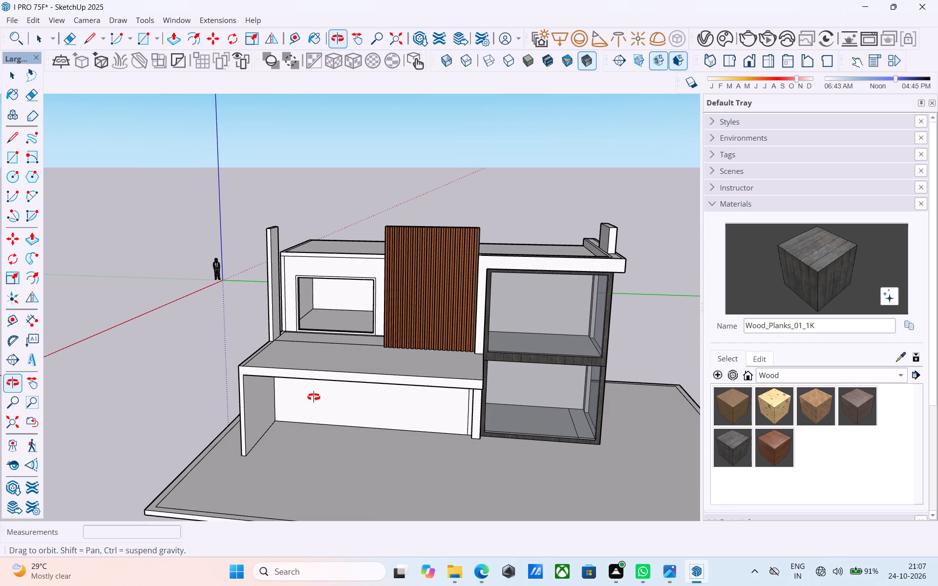
Draw a 6" line across the top of the roof parapet at the rear corner on the balcony side.
{"action": "middle_click_drag", "start_coordinate": [314, 397], "coordinate": [595, 386]}
{"action": "middle_click_drag", "start_coordinate": [285, 314], "coordinate": [511, 428]}
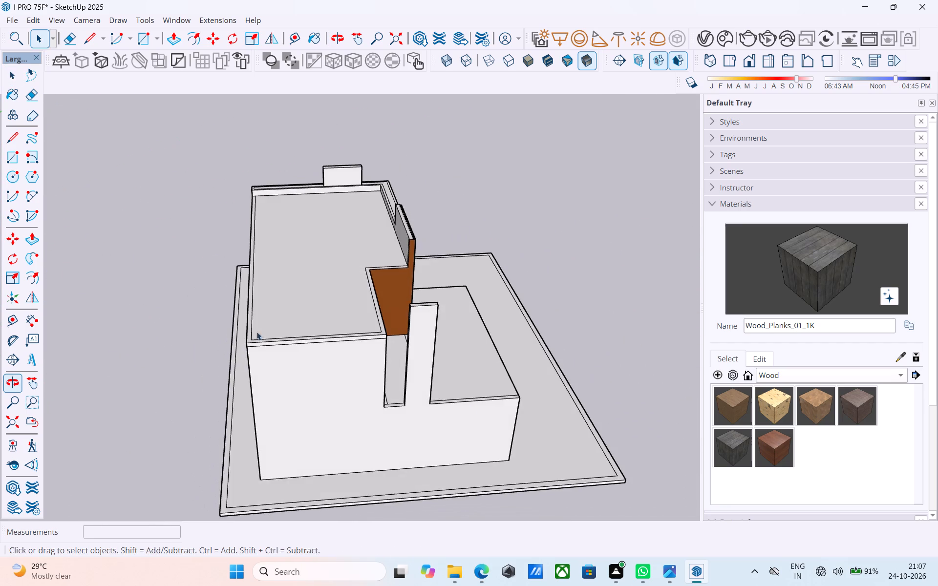
{"action": "scroll", "coordinate": [249, 323], "scroll_direction": "up", "scroll_amount": 4}
{"action": "middle_click_drag", "start_coordinate": [251, 324], "coordinate": [579, 321]}
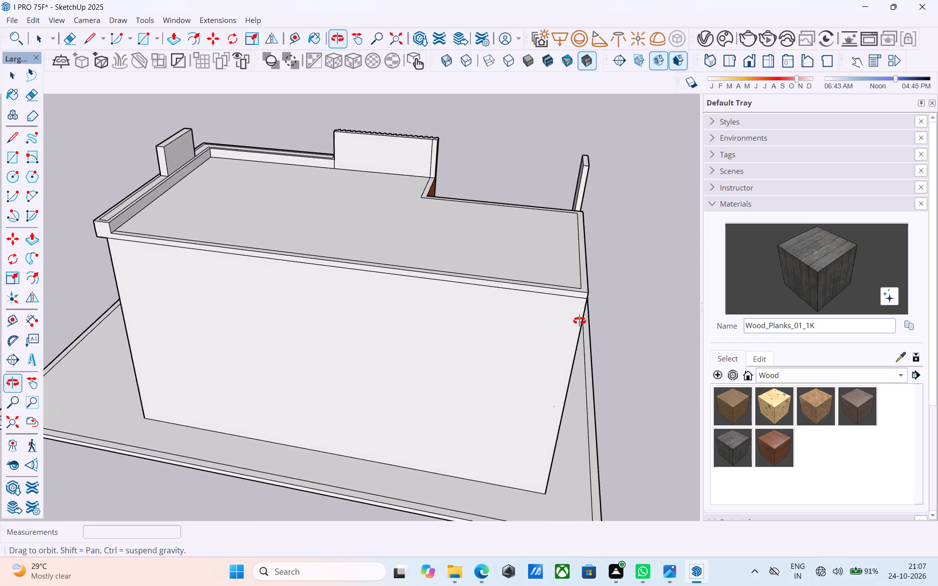
{"action": "middle_click_drag", "start_coordinate": [579, 321], "coordinate": [446, 398]}
{"action": "scroll", "coordinate": [466, 398], "scroll_direction": "up", "scroll_amount": 6}
{"action": "scroll", "coordinate": [486, 429], "scroll_direction": "down", "scroll_amount": 5}
{"action": "key", "text": "l"}
{"action": "left_click", "coordinate": [487, 442]}
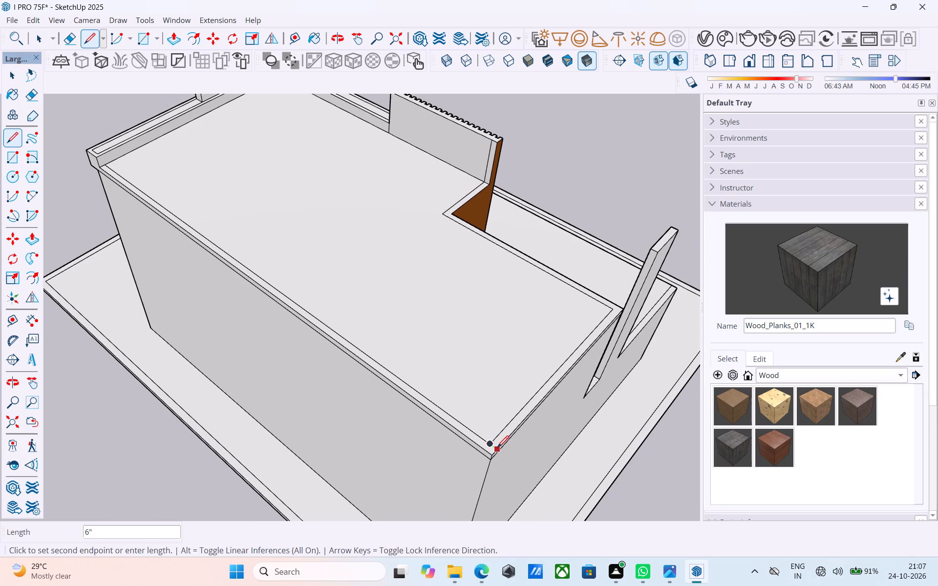
{"action": "left_click", "coordinate": [497, 448]}
{"action": "key", "text": "space"}
Copy the short line 5' along the rear parapet's top, away from the corner.
{"action": "left_click", "coordinate": [495, 450]}
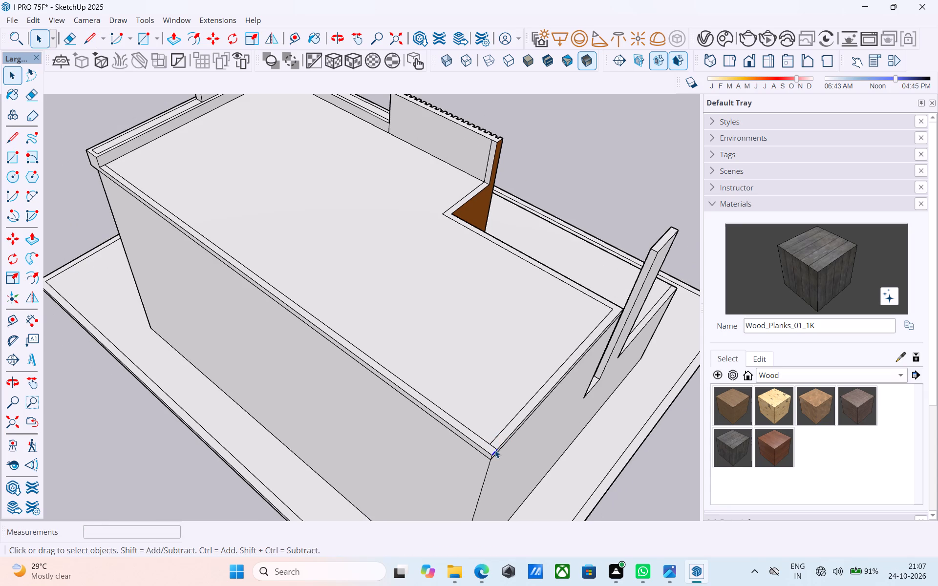
{"action": "key", "text": "m"}
{"action": "scroll", "coordinate": [497, 450], "scroll_direction": "up", "scroll_amount": 7}
{"action": "left_click", "coordinate": [497, 448]}
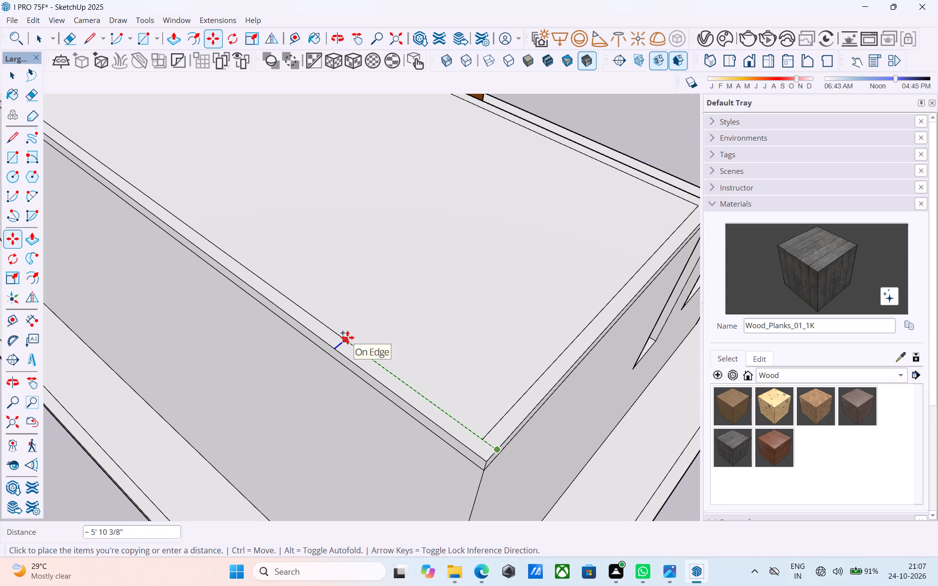
{"action": "type", "text": "5'"}
{"action": "key", "text": "Return"}
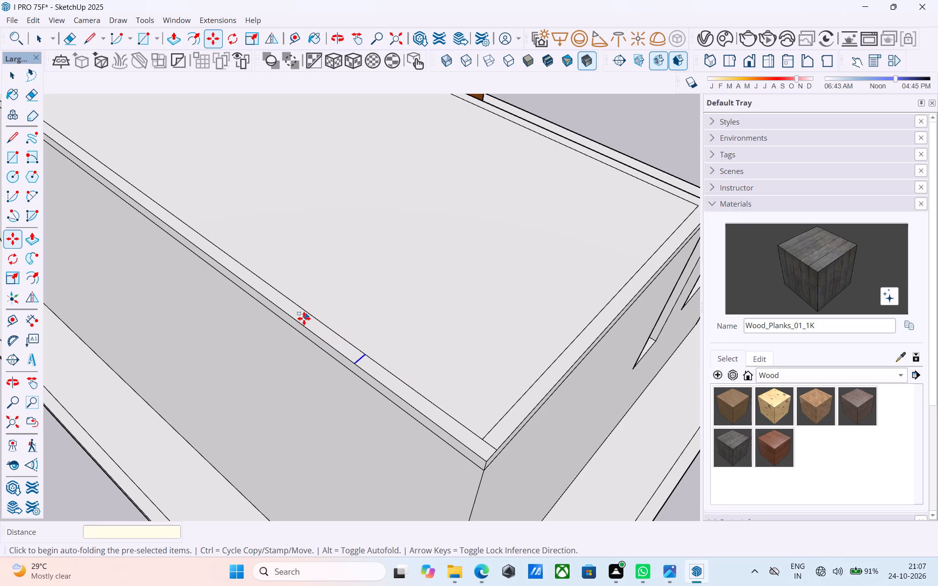
Extrude the marked-off rear parapet section at the corner upward by 3'.
{"action": "scroll", "coordinate": [277, 332], "scroll_direction": "down", "scroll_amount": 5}
{"action": "middle_click_drag", "start_coordinate": [272, 342], "coordinate": [239, 319]}
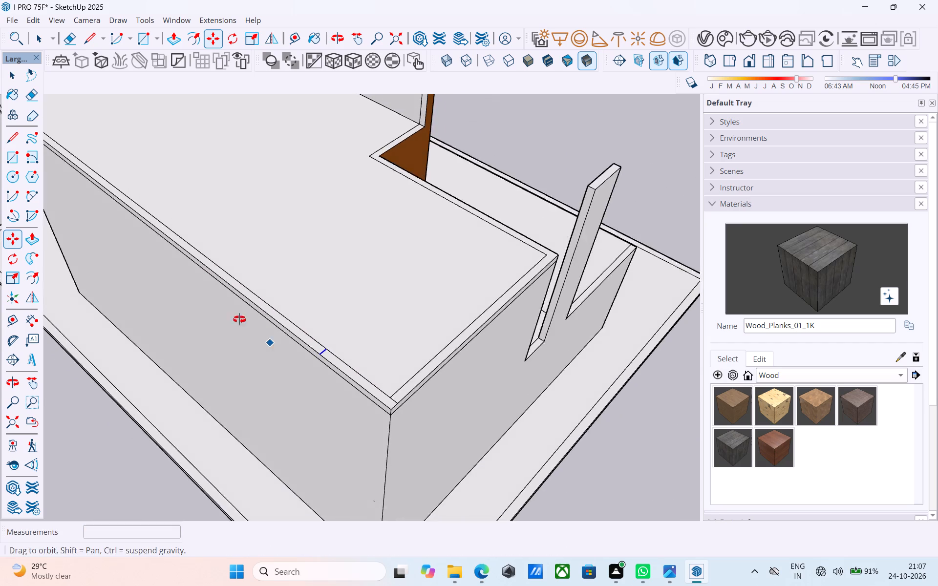
{"action": "middle_click_drag", "start_coordinate": [239, 319], "coordinate": [204, 311]}
{"action": "middle_click_drag", "start_coordinate": [250, 342], "coordinate": [267, 356]}
{"action": "scroll", "coordinate": [281, 365], "scroll_direction": "up", "scroll_amount": 3}
{"action": "key", "text": "space"}
{"action": "left_click", "coordinate": [308, 345]}
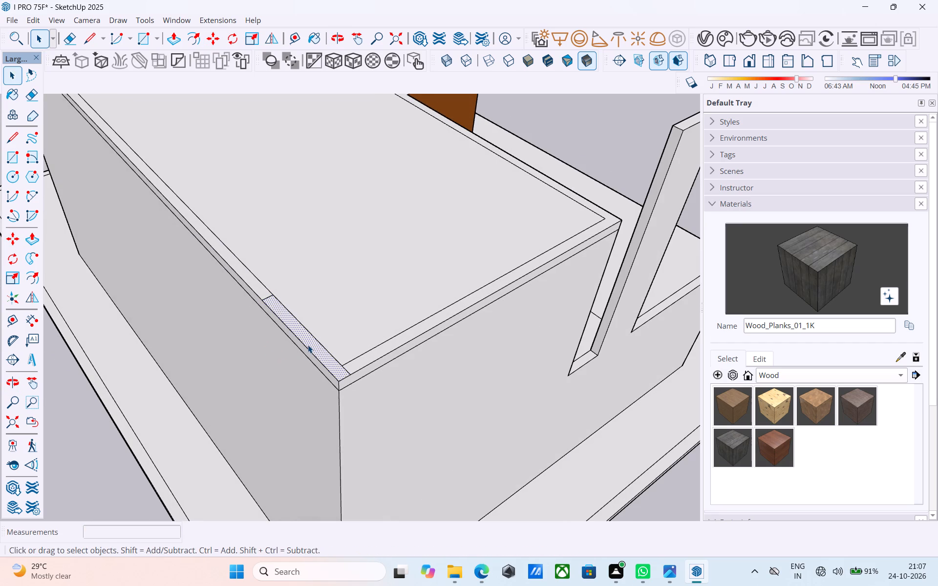
{"action": "key", "text": "p"}
{"action": "left_click", "coordinate": [308, 345]}
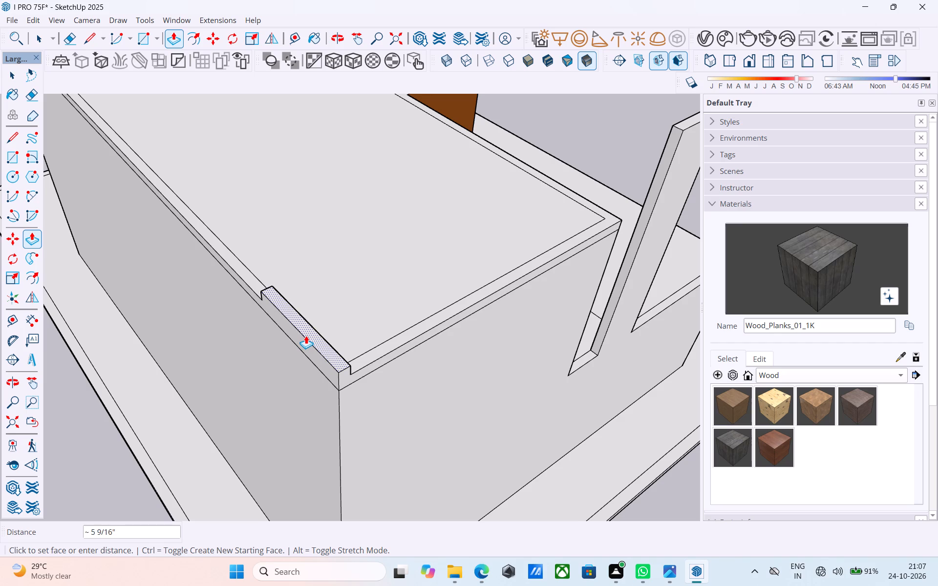
{"action": "type", "text": "3'"}
{"action": "key", "text": "Return"}
{"action": "key", "text": "space"}
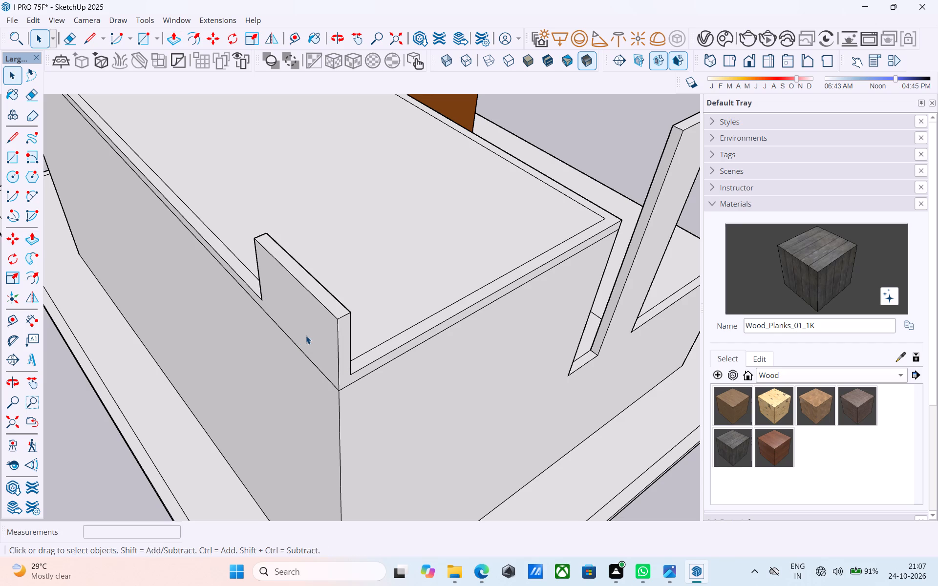
Erase the stray vertical edge on the inner face of the raised parapet section at the rear corner.
{"action": "scroll", "coordinate": [312, 338], "scroll_direction": "down", "scroll_amount": 6}
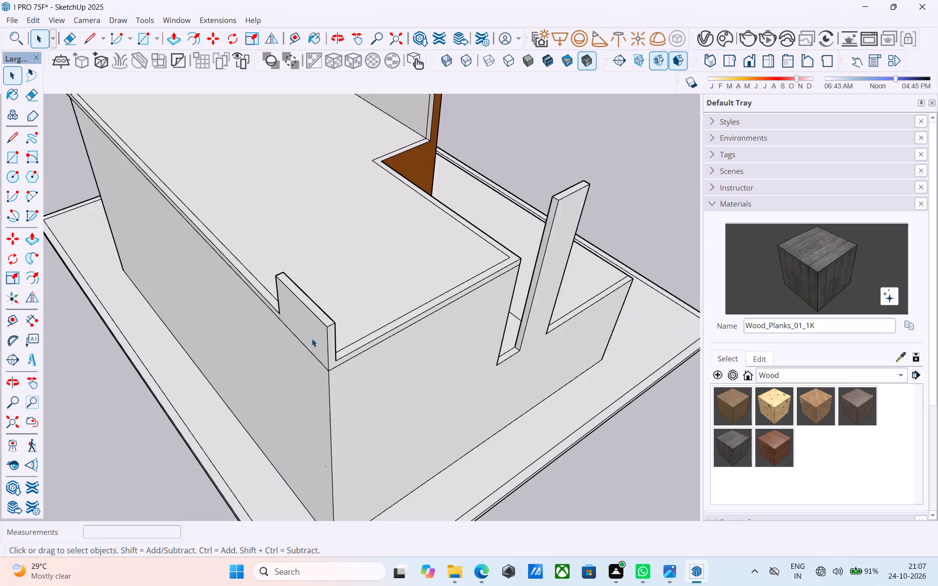
{"action": "middle_click_drag", "start_coordinate": [312, 338], "coordinate": [227, 222]}
{"action": "scroll", "coordinate": [279, 327], "scroll_direction": "down", "scroll_amount": 8}
{"action": "middle_click_drag", "start_coordinate": [359, 370], "coordinate": [26, 349]}
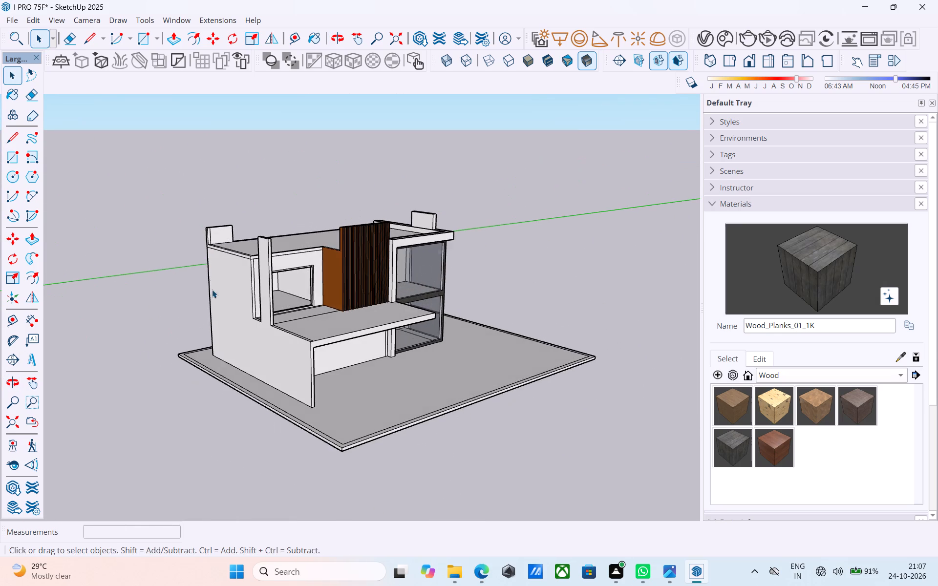
{"action": "scroll", "coordinate": [212, 247], "scroll_direction": "up", "scroll_amount": 16}
{"action": "key", "text": "e"}
{"action": "left_click_drag", "start_coordinate": [217, 225], "coordinate": [209, 219]}
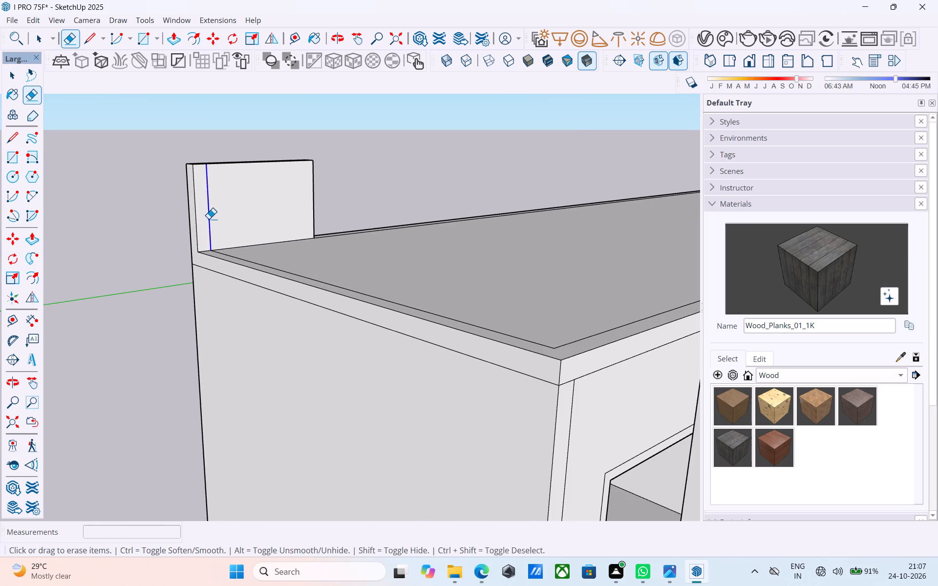
{"action": "left_click_drag", "start_coordinate": [209, 219], "coordinate": [207, 217]}
{"action": "key", "text": "space"}
Examine how the raised rear parapet section lines up with the tall fin beside the balcony.
{"action": "scroll", "coordinate": [207, 217], "scroll_direction": "down", "scroll_amount": 11}
{"action": "middle_click_drag", "start_coordinate": [213, 225], "coordinate": [131, 272]}
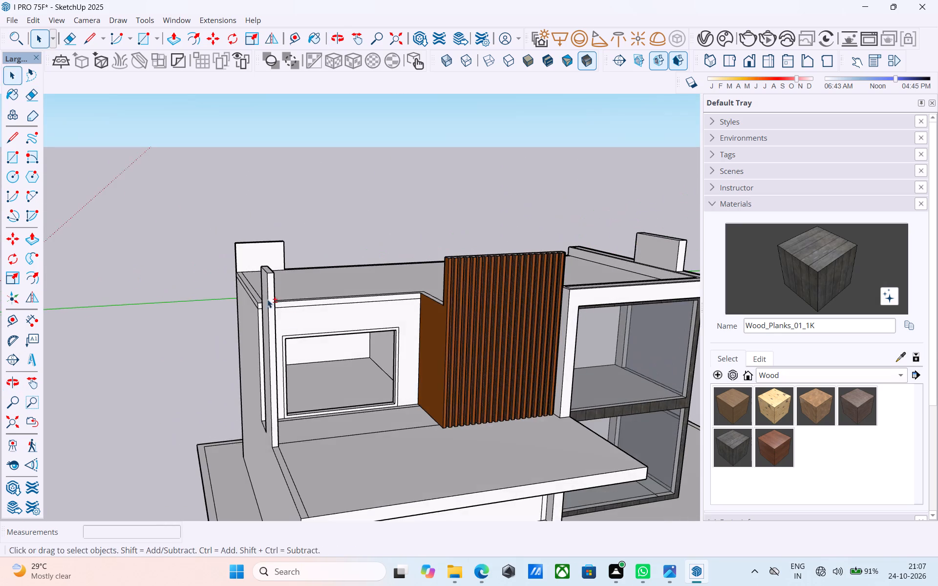
{"action": "middle_click_drag", "start_coordinate": [279, 310], "coordinate": [230, 319], "text": "shift"}
{"action": "scroll", "coordinate": [260, 302], "scroll_direction": "up", "scroll_amount": 5}
{"action": "scroll", "coordinate": [271, 295], "scroll_direction": "down", "scroll_amount": 1}
{"action": "middle_click_drag", "start_coordinate": [272, 295], "coordinate": [292, 253]}
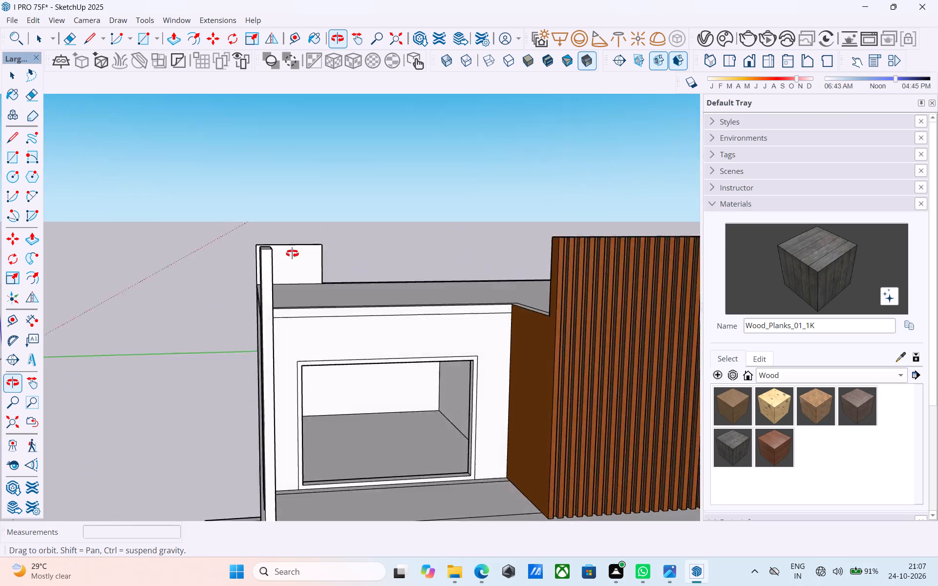
{"action": "middle_click_drag", "start_coordinate": [292, 253], "coordinate": [293, 326]}
{"action": "middle_click_drag", "start_coordinate": [260, 308], "coordinate": [255, 304]}
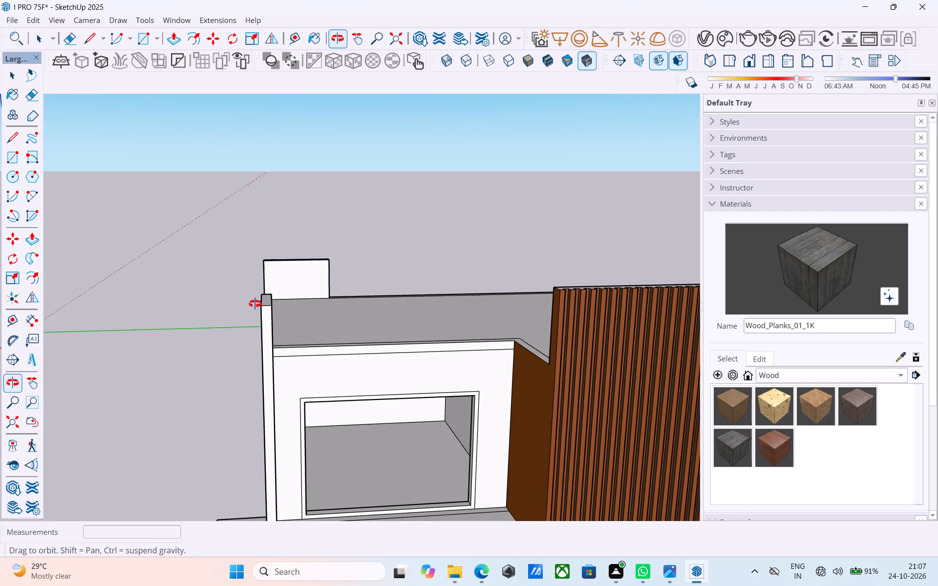
{"action": "middle_click_drag", "start_coordinate": [255, 304], "coordinate": [243, 236]}
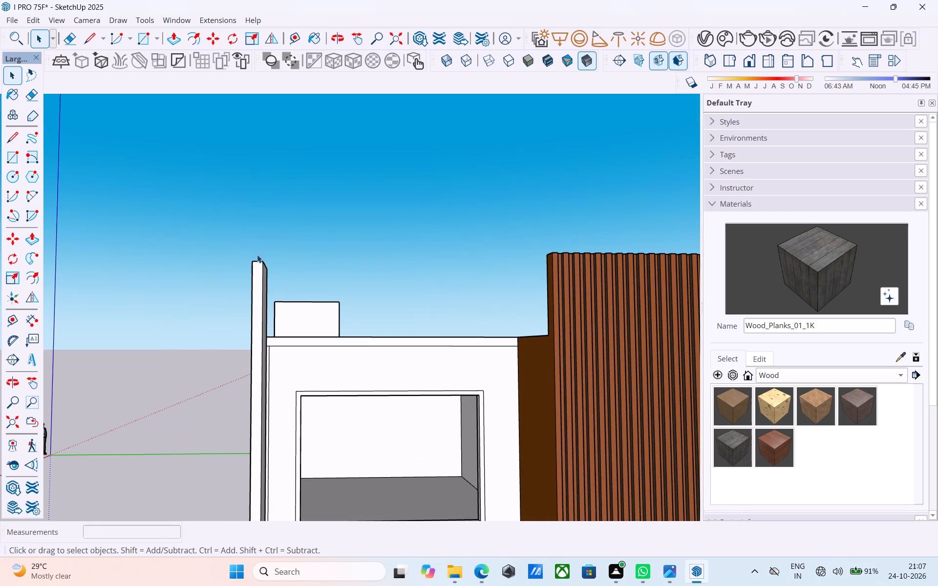
Copy the top edge of the tall fin's inner side face 4.5" down.
{"action": "middle_click_drag", "start_coordinate": [257, 254], "coordinate": [208, 300]}
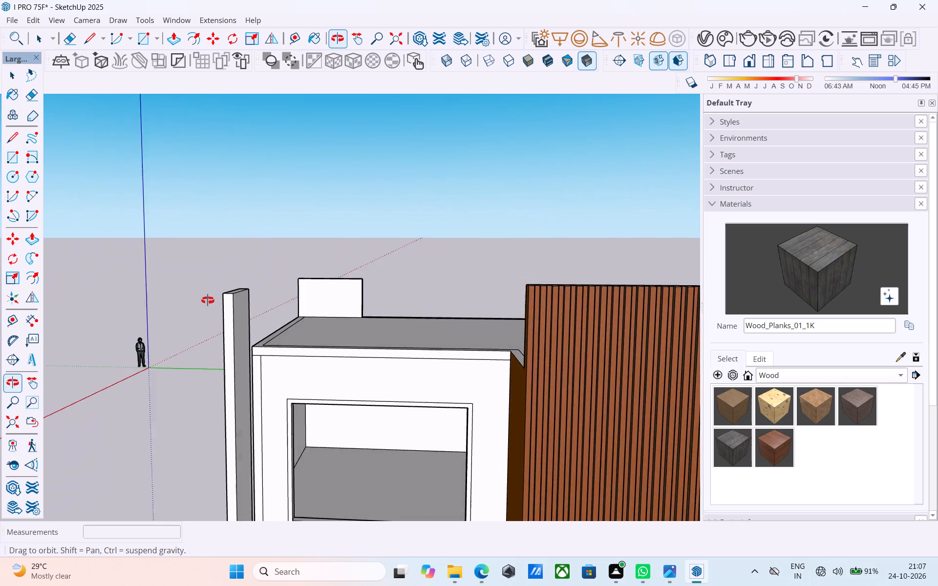
{"action": "middle_click_drag", "start_coordinate": [208, 300], "coordinate": [200, 314]}
{"action": "scroll", "coordinate": [234, 321], "scroll_direction": "up", "scroll_amount": 6}
{"action": "left_click", "coordinate": [220, 290]}
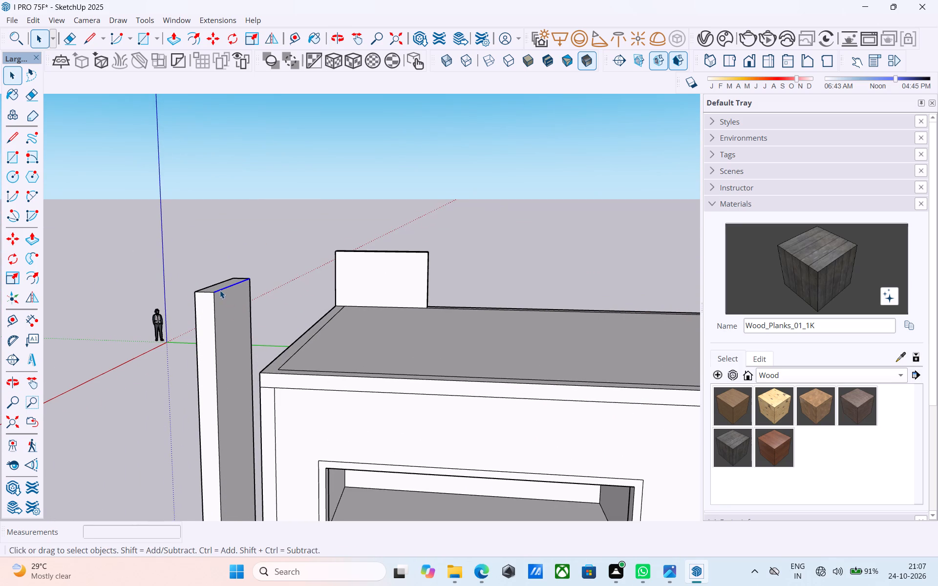
{"action": "key", "text": "m"}
{"action": "scroll", "coordinate": [218, 289], "scroll_direction": "up", "scroll_amount": 3}
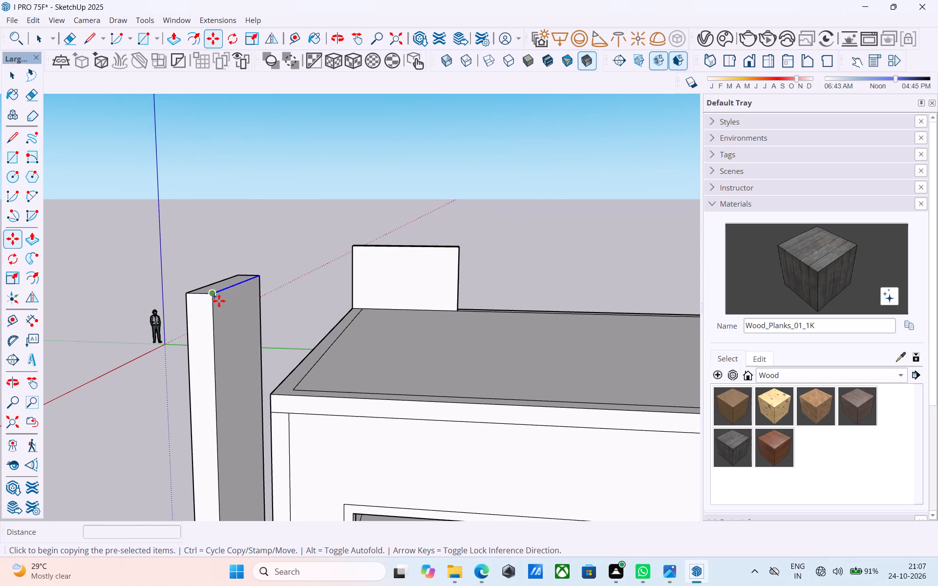
{"action": "left_click", "coordinate": [217, 298]}
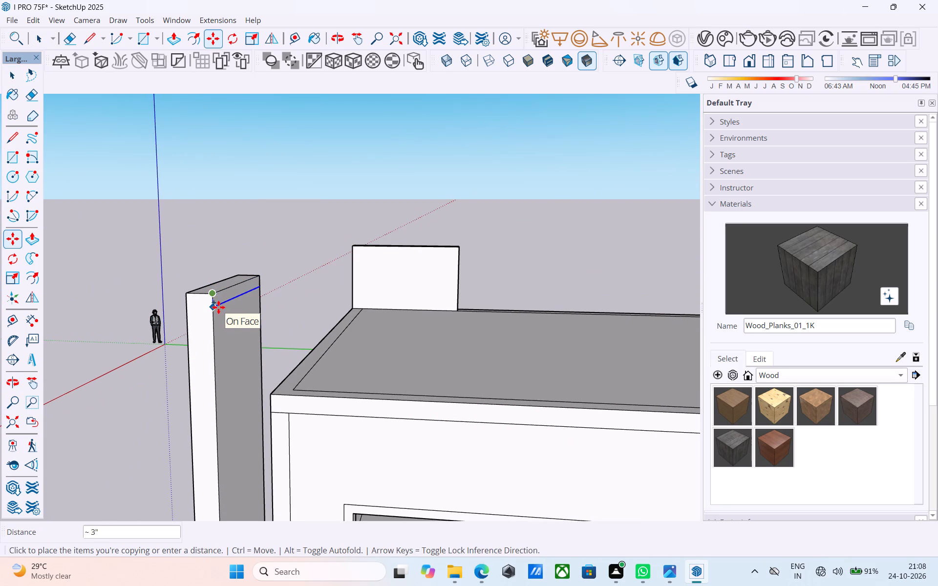
{"action": "type", "text": "4.5\""}
{"action": "key", "text": "Return"}
{"action": "key", "text": "space"}
Copy the top edge of the tall fin's narrow rear face 4.5" down.
{"action": "middle_click_drag", "start_coordinate": [219, 307], "coordinate": [729, 386]}
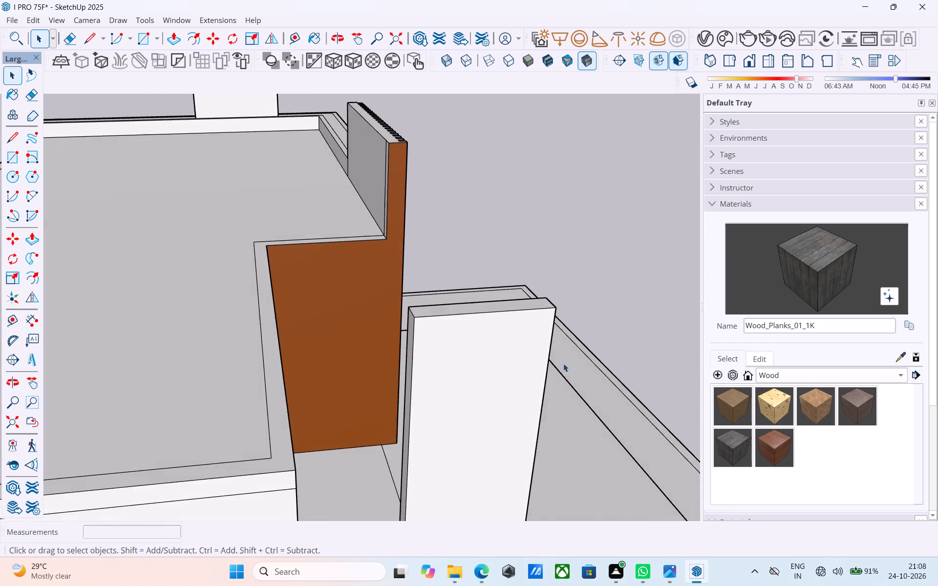
{"action": "middle_click_drag", "start_coordinate": [563, 363], "coordinate": [609, 367]}
{"action": "scroll", "coordinate": [565, 362], "scroll_direction": "down", "scroll_amount": 1}
{"action": "middle_click_drag", "start_coordinate": [554, 359], "coordinate": [533, 376], "text": "shift"}
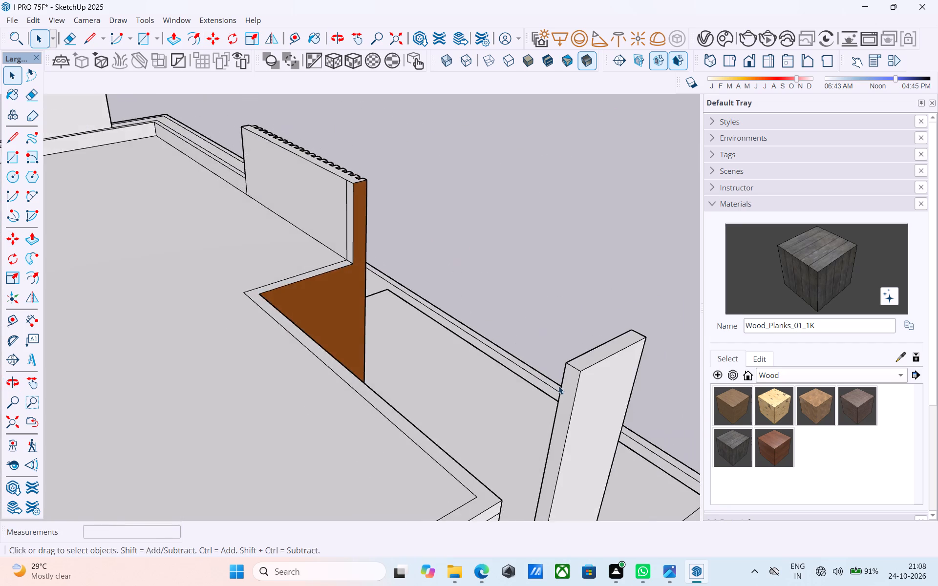
{"action": "scroll", "coordinate": [558, 386], "scroll_direction": "up", "scroll_amount": 4}
{"action": "scroll", "coordinate": [601, 382], "scroll_direction": "down", "scroll_amount": 10}
{"action": "middle_click_drag", "start_coordinate": [595, 393], "coordinate": [487, 362], "text": "shift"}
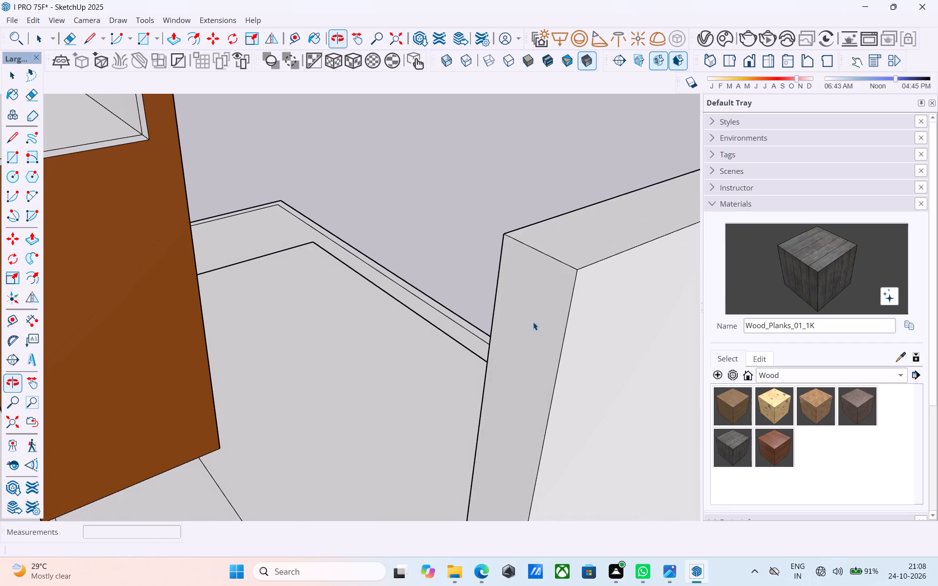
{"action": "left_click", "coordinate": [560, 262]}
{"action": "key", "text": "m"}
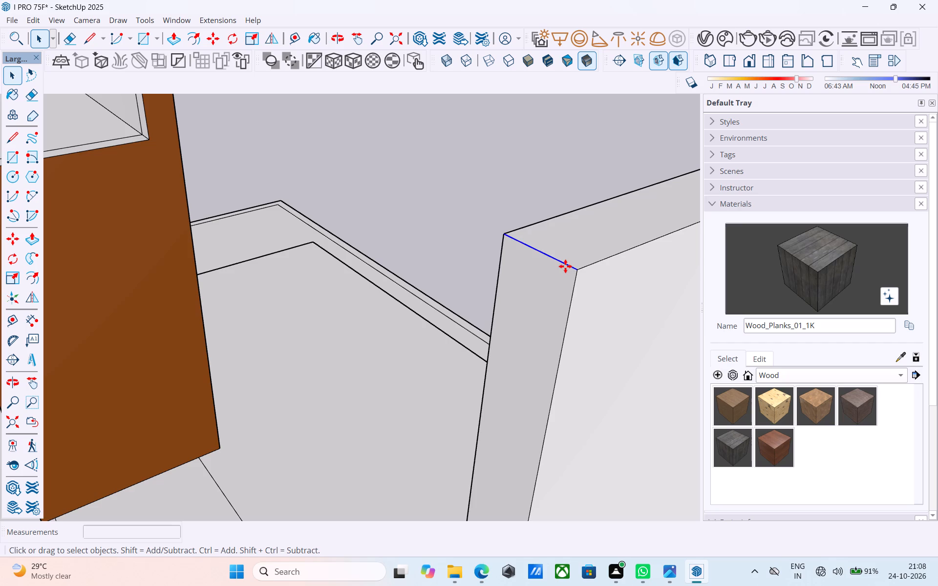
{"action": "left_click", "coordinate": [575, 270]}
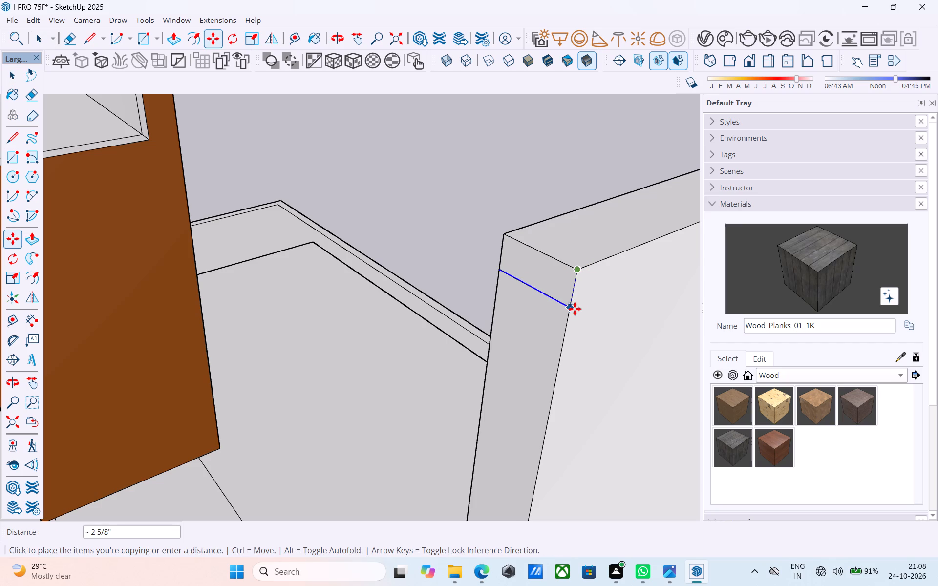
{"action": "type", "text": "4.5\""}
{"action": "key", "text": "Return"}
{"action": "key", "text": "space"}
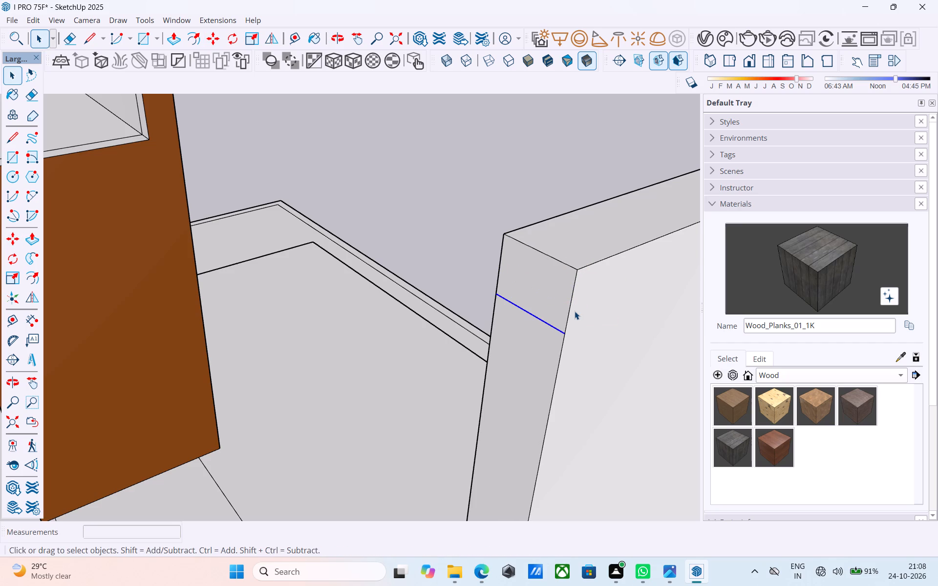
Extrude the narrow strip atop the tall fin's rear face 17' 9" to form a beam reaching the raised rear parapet section.
{"action": "left_click", "coordinate": [553, 297]}
{"action": "key", "text": "p"}
{"action": "left_click", "coordinate": [553, 297]}
{"action": "scroll", "coordinate": [553, 297], "scroll_direction": "down", "scroll_amount": 4}
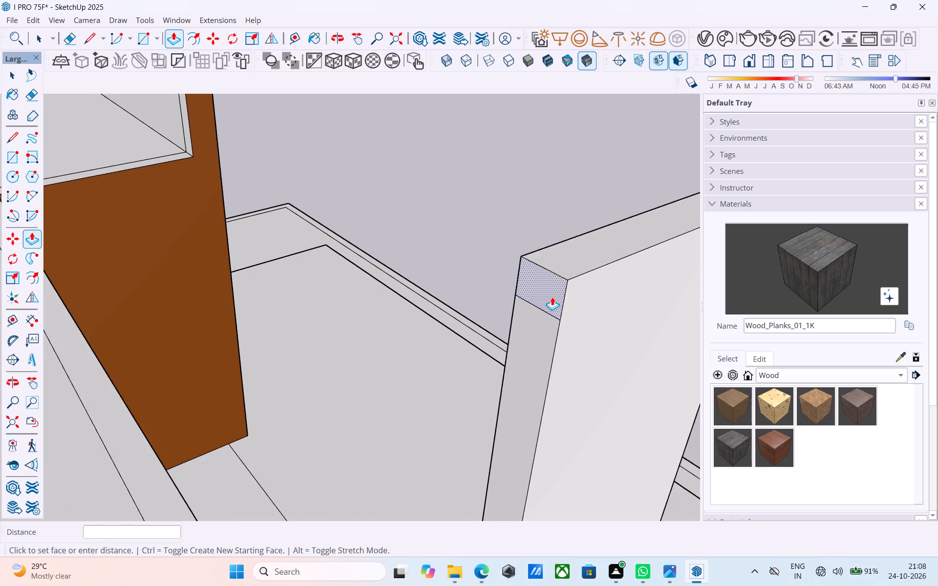
{"action": "scroll", "coordinate": [552, 297], "scroll_direction": "down", "scroll_amount": 20}
{"action": "scroll", "coordinate": [552, 297], "scroll_direction": "down", "scroll_amount": 2}
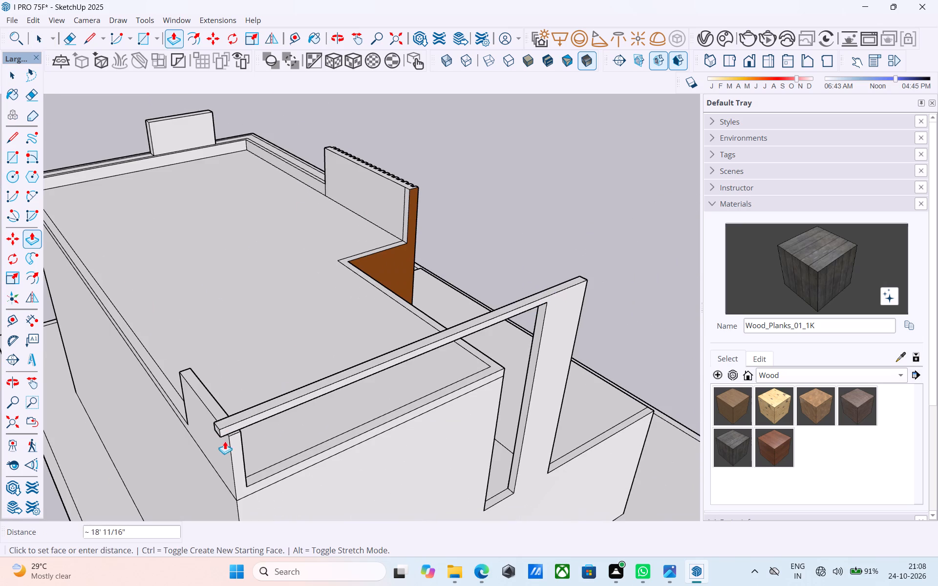
{"action": "scroll", "coordinate": [231, 440], "scroll_direction": "up", "scroll_amount": 9}
{"action": "left_click", "coordinate": [229, 439]}
Raise the top face of the raised rear parapet section 1 1/2" to meet the beam's underside.
{"action": "middle_click_drag", "start_coordinate": [224, 435], "coordinate": [217, 416]}
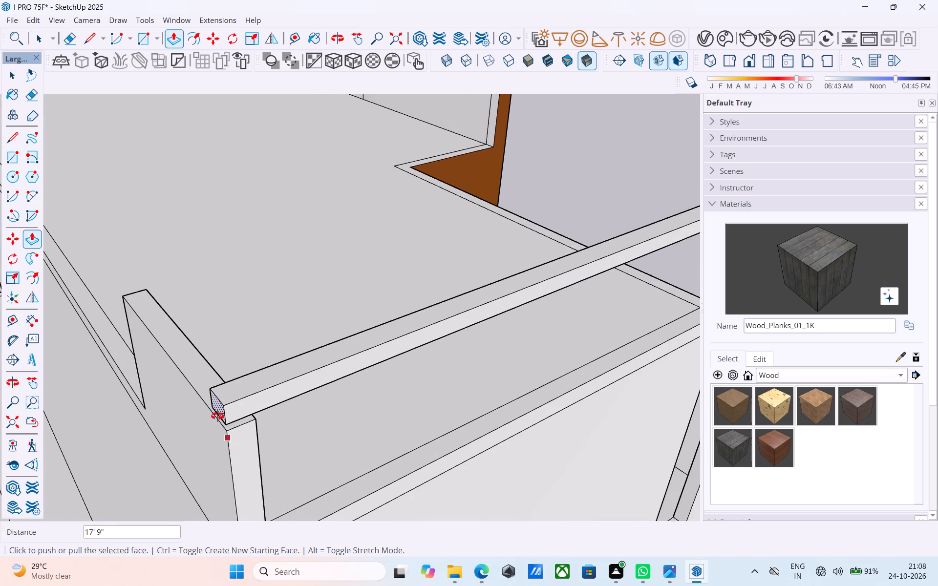
{"action": "middle_click_drag", "start_coordinate": [217, 416], "coordinate": [207, 346]}
{"action": "scroll", "coordinate": [206, 360], "scroll_direction": "up", "scroll_amount": 18}
{"action": "middle_click_drag", "start_coordinate": [219, 389], "coordinate": [217, 343]}
{"action": "key", "text": "space"}
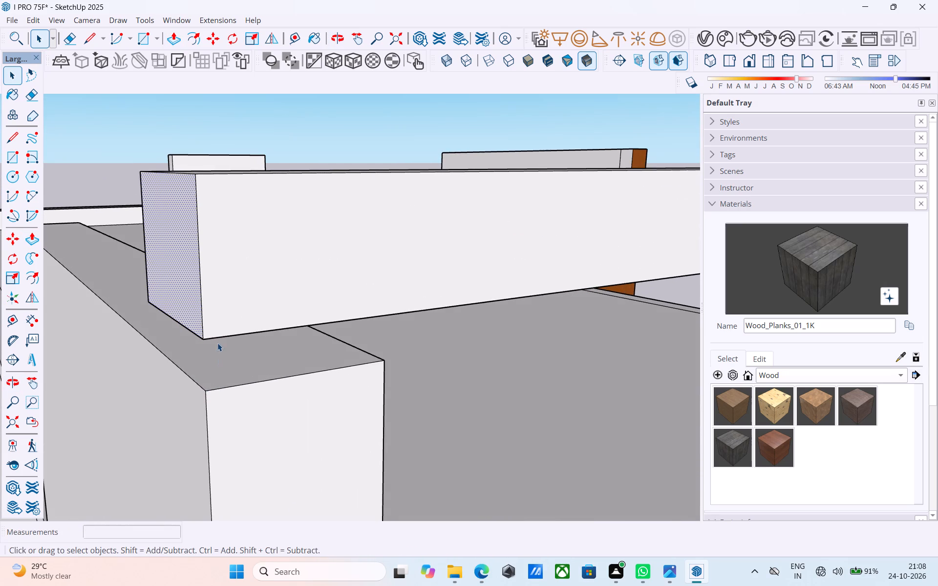
{"action": "middle_click_drag", "start_coordinate": [217, 343], "coordinate": [216, 286]}
{"action": "scroll", "coordinate": [227, 326], "scroll_direction": "down", "scroll_amount": 3}
{"action": "left_click", "coordinate": [231, 354]}
{"action": "key", "text": "p"}
{"action": "left_click", "coordinate": [232, 355]}
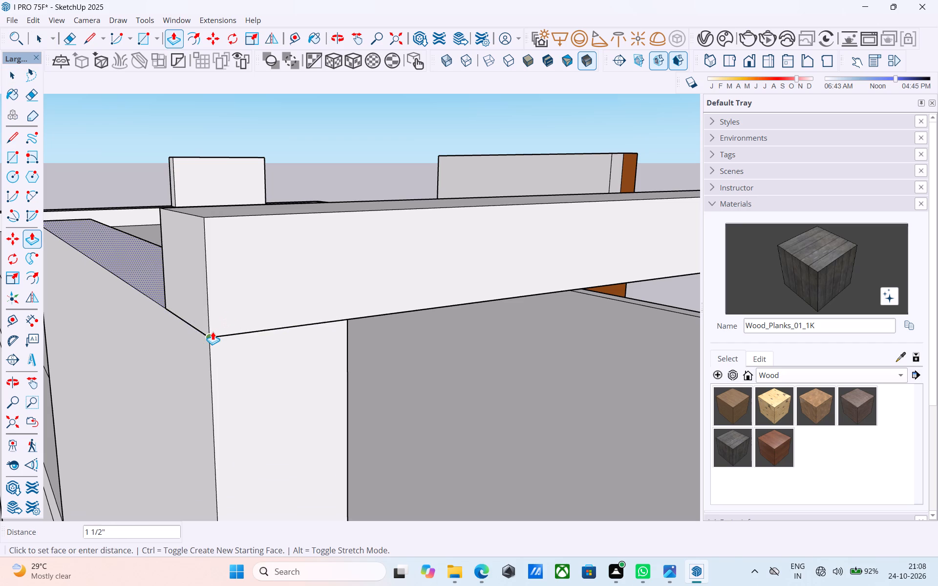
{"action": "left_click", "coordinate": [213, 332]}
{"action": "key", "text": "space"}
Draw a short vertical edge separating the beam's side from the top strip on the tall fin's inner face.
{"action": "scroll", "coordinate": [218, 336], "scroll_direction": "down", "scroll_amount": 10}
{"action": "middle_click_drag", "start_coordinate": [258, 357], "coordinate": [112, 352]}
{"action": "scroll", "coordinate": [115, 350], "scroll_direction": "down", "scroll_amount": 10}
{"action": "middle_click_drag", "start_coordinate": [295, 358], "coordinate": [272, 350]}
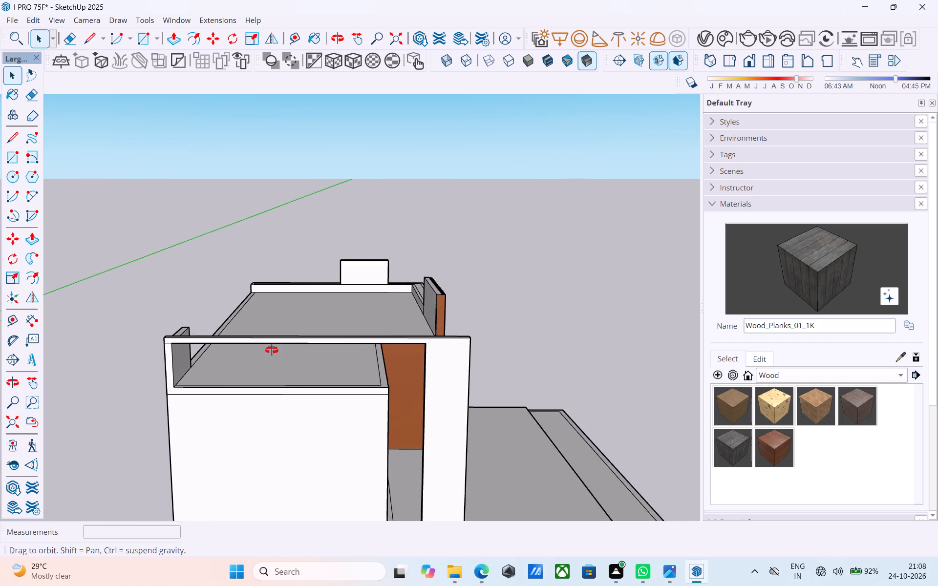
{"action": "middle_click_drag", "start_coordinate": [272, 350], "coordinate": [113, 340]}
{"action": "middle_click_drag", "start_coordinate": [241, 343], "coordinate": [48, 363]}
{"action": "scroll", "coordinate": [135, 319], "scroll_direction": "up", "scroll_amount": 4}
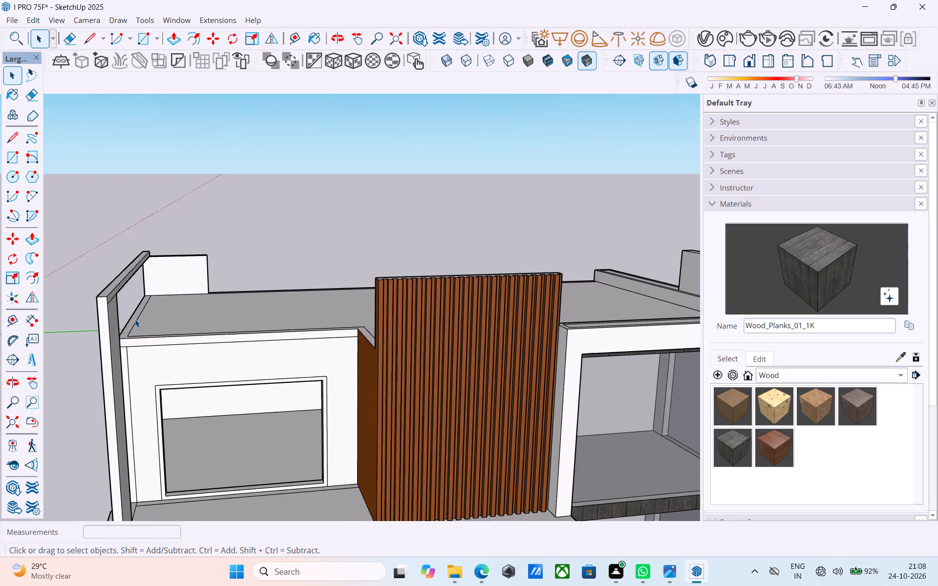
{"action": "middle_click_drag", "start_coordinate": [136, 319], "coordinate": [122, 322], "text": "shift"}
{"action": "scroll", "coordinate": [176, 305], "scroll_direction": "up", "scroll_amount": 6}
{"action": "scroll", "coordinate": [183, 289], "scroll_direction": "down", "scroll_amount": 5}
{"action": "middle_click_drag", "start_coordinate": [184, 296], "coordinate": [199, 327], "text": "shift"}
{"action": "scroll", "coordinate": [180, 318], "scroll_direction": "up", "scroll_amount": 4}
{"action": "middle_click_drag", "start_coordinate": [187, 316], "coordinate": [176, 315]}
{"action": "key", "text": "l"}
{"action": "scroll", "coordinate": [190, 323], "scroll_direction": "up", "scroll_amount": 4}
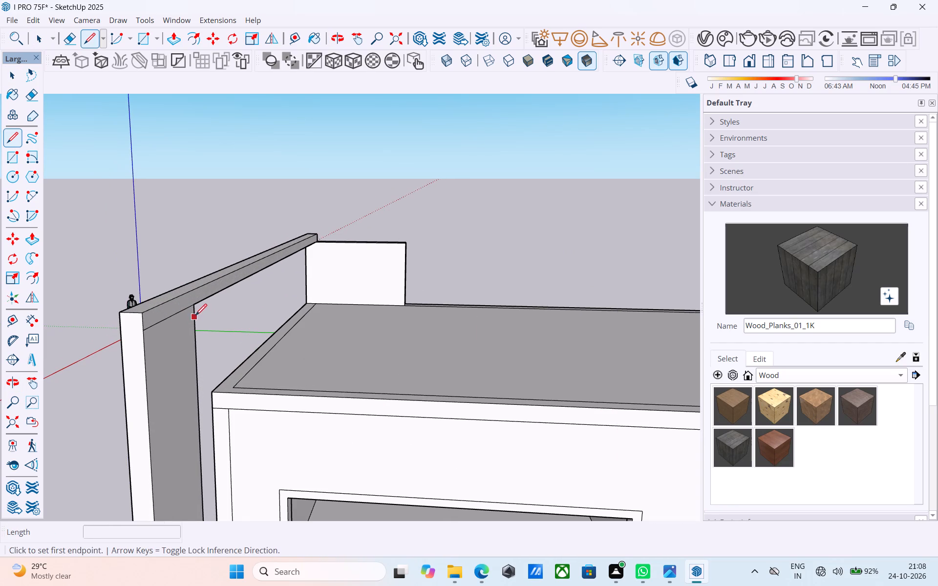
{"action": "left_click", "coordinate": [194, 310]}
{"action": "left_click", "coordinate": [193, 293]}
{"action": "key", "text": "space"}
Extrude the top strip of the tall fin's inner face 14' to form a front beam reaching the slatted wood wall.
{"action": "left_click", "coordinate": [180, 303]}
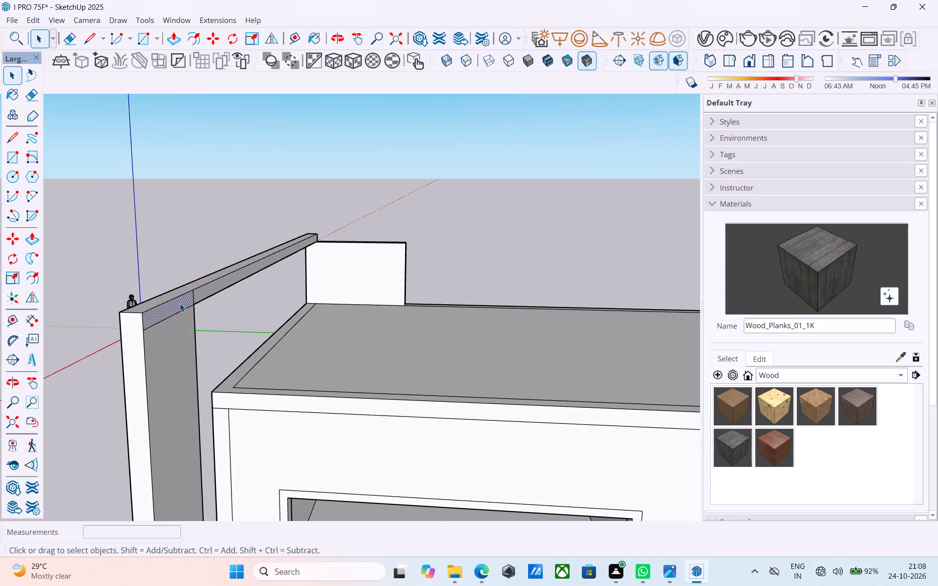
{"action": "key", "text": "p"}
{"action": "left_click", "coordinate": [180, 303]}
{"action": "scroll", "coordinate": [180, 303], "scroll_direction": "down", "scroll_amount": 7}
{"action": "scroll", "coordinate": [360, 305], "scroll_direction": "down", "scroll_amount": 4}
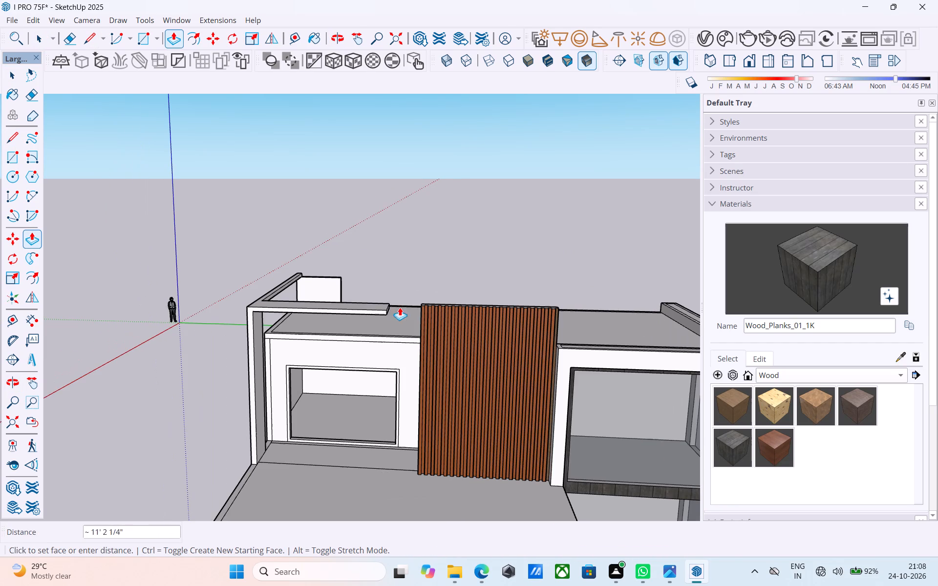
{"action": "scroll", "coordinate": [585, 308], "scroll_direction": "down", "scroll_amount": 2}
{"action": "middle_click_drag", "start_coordinate": [585, 308], "coordinate": [200, 430], "text": "shift"}
{"action": "scroll", "coordinate": [309, 350], "scroll_direction": "up", "scroll_amount": 10}
{"action": "middle_click_drag", "start_coordinate": [345, 329], "coordinate": [425, 336]}
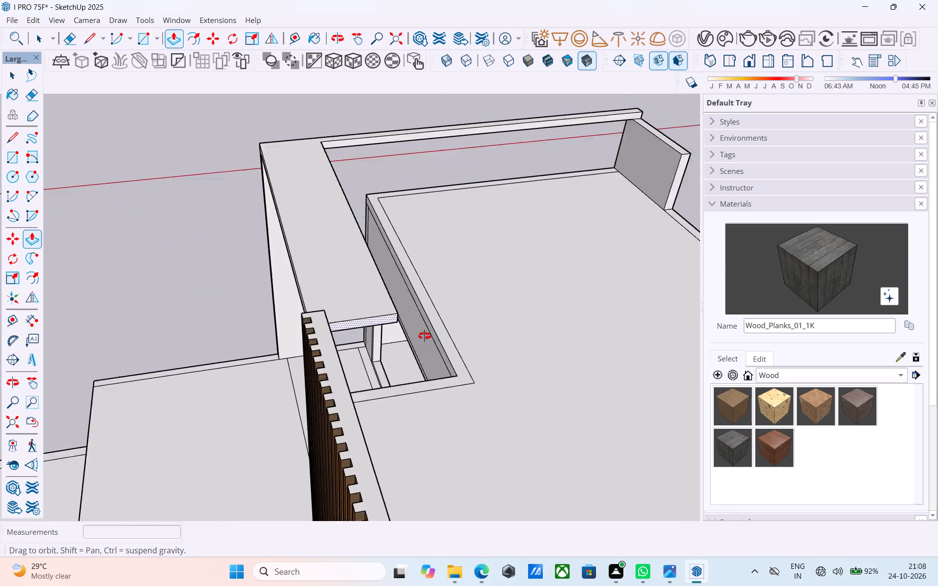
{"action": "middle_click_drag", "start_coordinate": [425, 336], "coordinate": [843, 355]}
{"action": "scroll", "coordinate": [486, 274], "scroll_direction": "up", "scroll_amount": 8}
{"action": "left_click", "coordinate": [461, 248]}
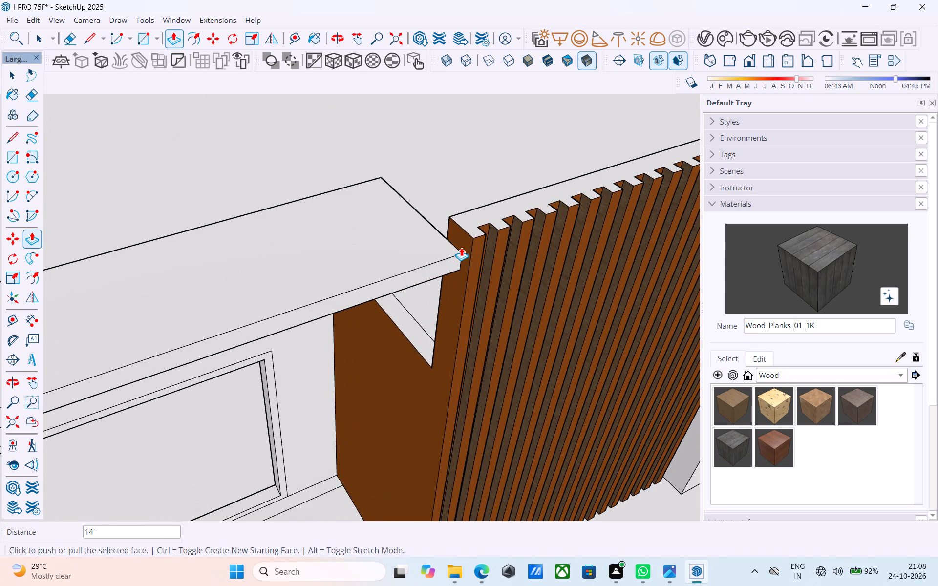
Examine how the new front beam frames the balcony and meets the slatted wood wall.
{"action": "scroll", "coordinate": [461, 248], "scroll_direction": "down", "scroll_amount": 4}
{"action": "middle_click_drag", "start_coordinate": [461, 255], "coordinate": [409, 166], "text": "shift"}
{"action": "scroll", "coordinate": [408, 172], "scroll_direction": "down", "scroll_amount": 10}
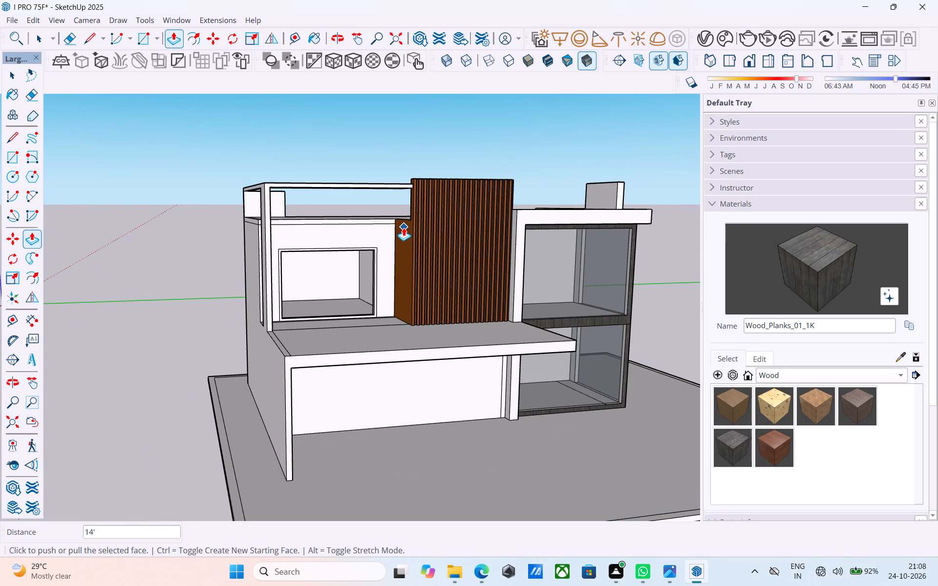
{"action": "middle_click_drag", "start_coordinate": [404, 228], "coordinate": [393, 217]}
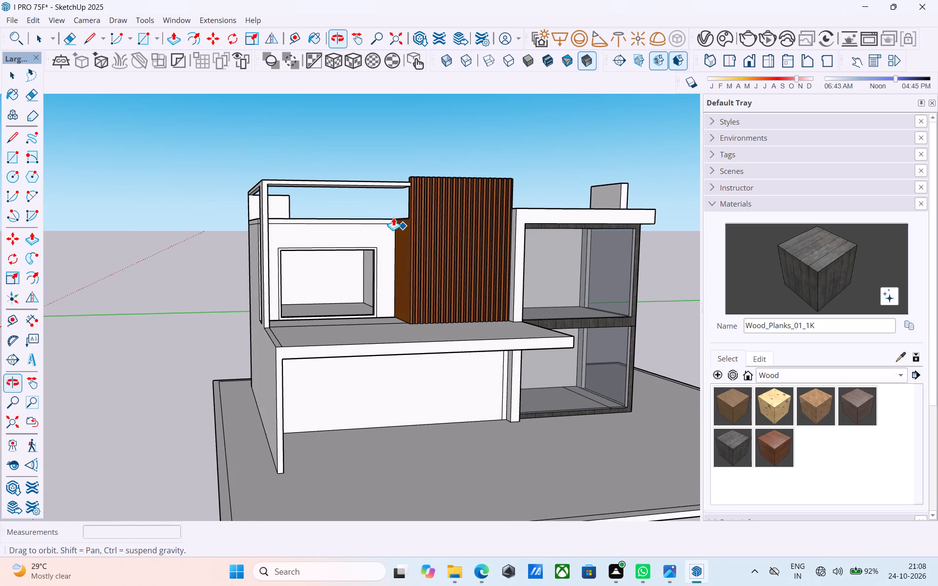
{"action": "middle_click_drag", "start_coordinate": [393, 218], "coordinate": [494, 228]}
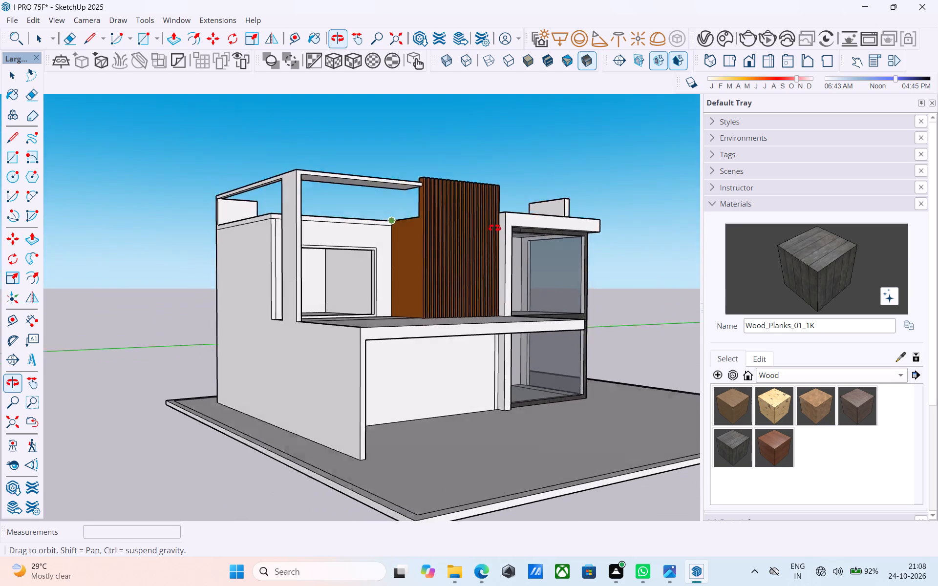
{"action": "middle_click_drag", "start_coordinate": [494, 228], "coordinate": [496, 239]}
{"action": "scroll", "coordinate": [473, 212], "scroll_direction": "up", "scroll_amount": 4}
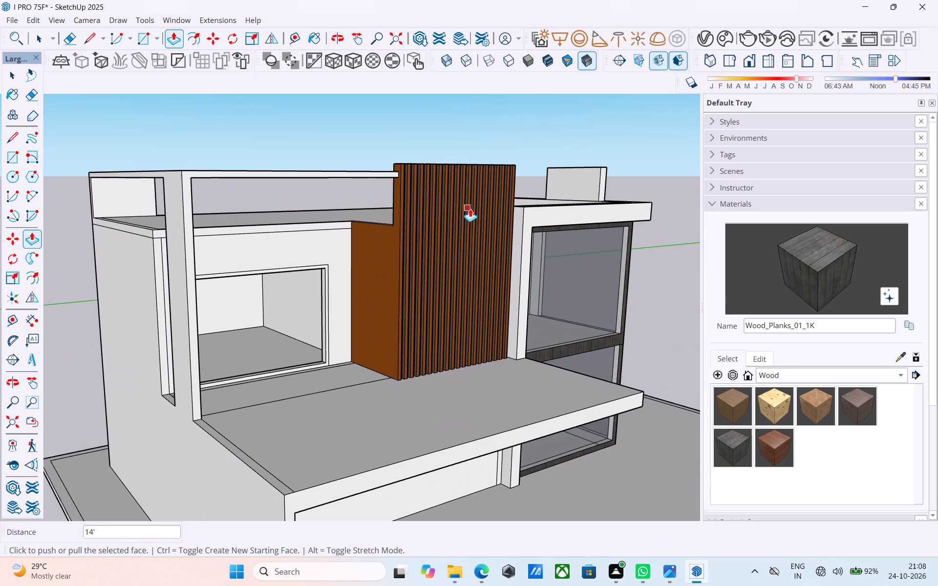
{"action": "middle_click_drag", "start_coordinate": [453, 212], "coordinate": [432, 253]}
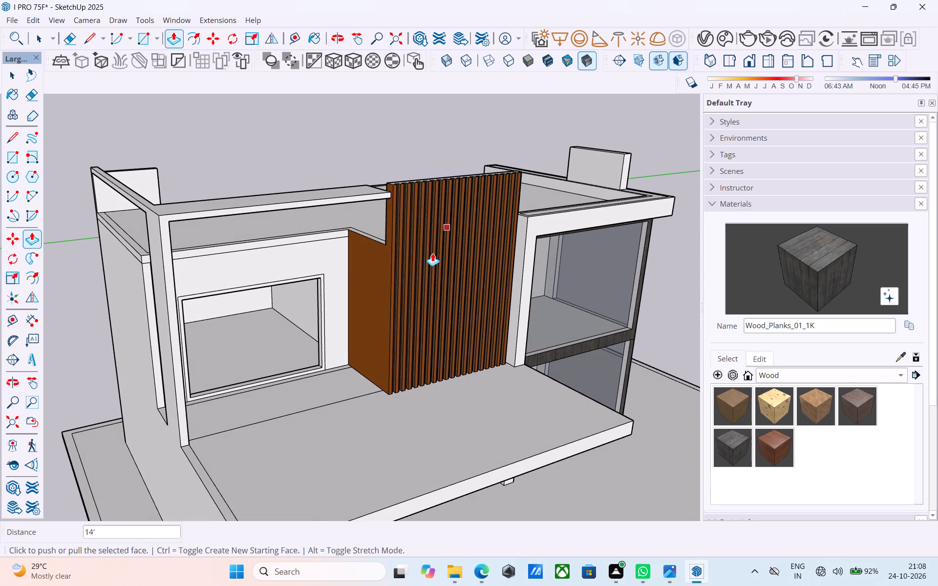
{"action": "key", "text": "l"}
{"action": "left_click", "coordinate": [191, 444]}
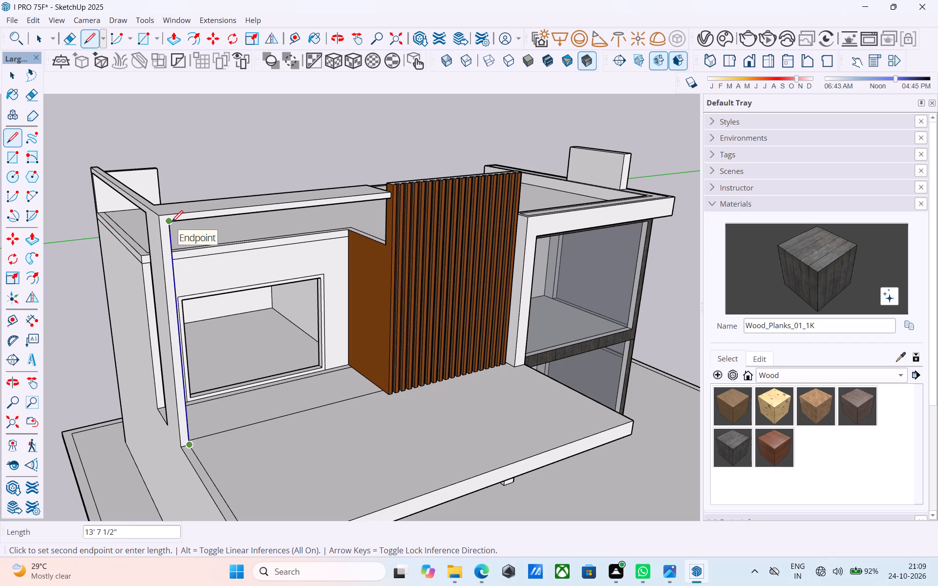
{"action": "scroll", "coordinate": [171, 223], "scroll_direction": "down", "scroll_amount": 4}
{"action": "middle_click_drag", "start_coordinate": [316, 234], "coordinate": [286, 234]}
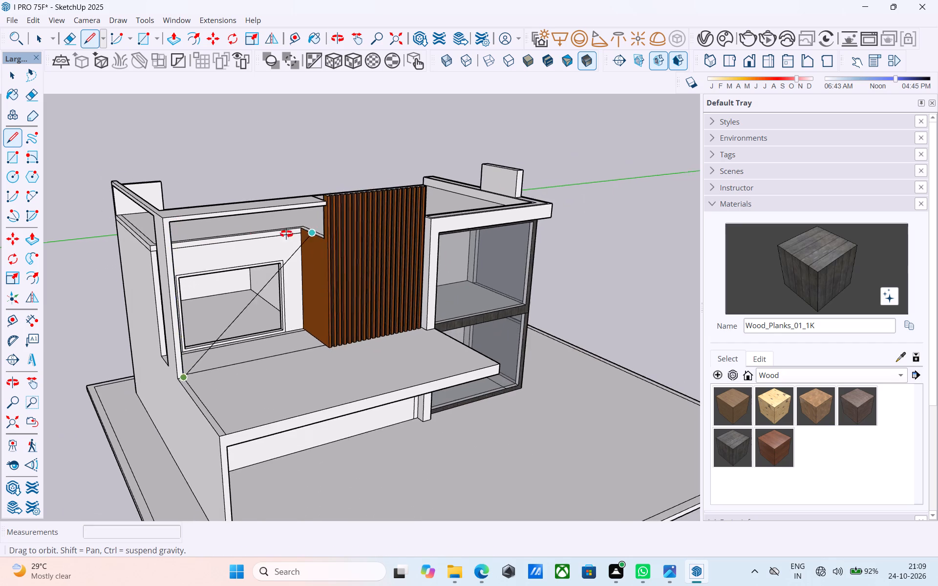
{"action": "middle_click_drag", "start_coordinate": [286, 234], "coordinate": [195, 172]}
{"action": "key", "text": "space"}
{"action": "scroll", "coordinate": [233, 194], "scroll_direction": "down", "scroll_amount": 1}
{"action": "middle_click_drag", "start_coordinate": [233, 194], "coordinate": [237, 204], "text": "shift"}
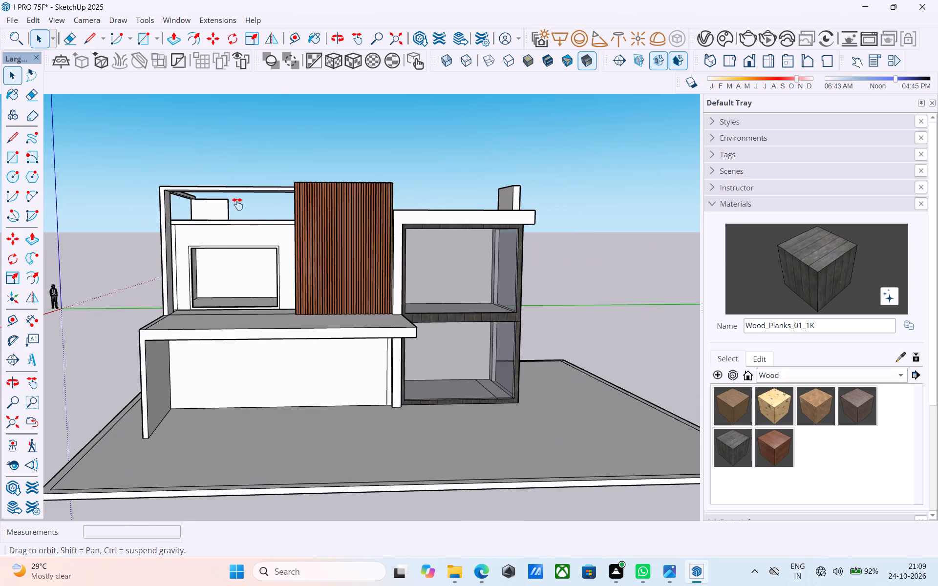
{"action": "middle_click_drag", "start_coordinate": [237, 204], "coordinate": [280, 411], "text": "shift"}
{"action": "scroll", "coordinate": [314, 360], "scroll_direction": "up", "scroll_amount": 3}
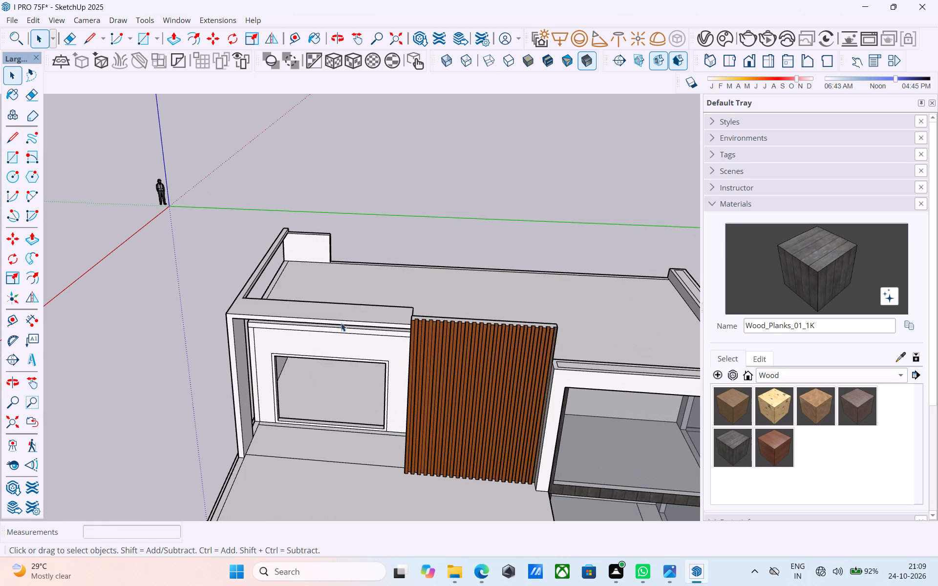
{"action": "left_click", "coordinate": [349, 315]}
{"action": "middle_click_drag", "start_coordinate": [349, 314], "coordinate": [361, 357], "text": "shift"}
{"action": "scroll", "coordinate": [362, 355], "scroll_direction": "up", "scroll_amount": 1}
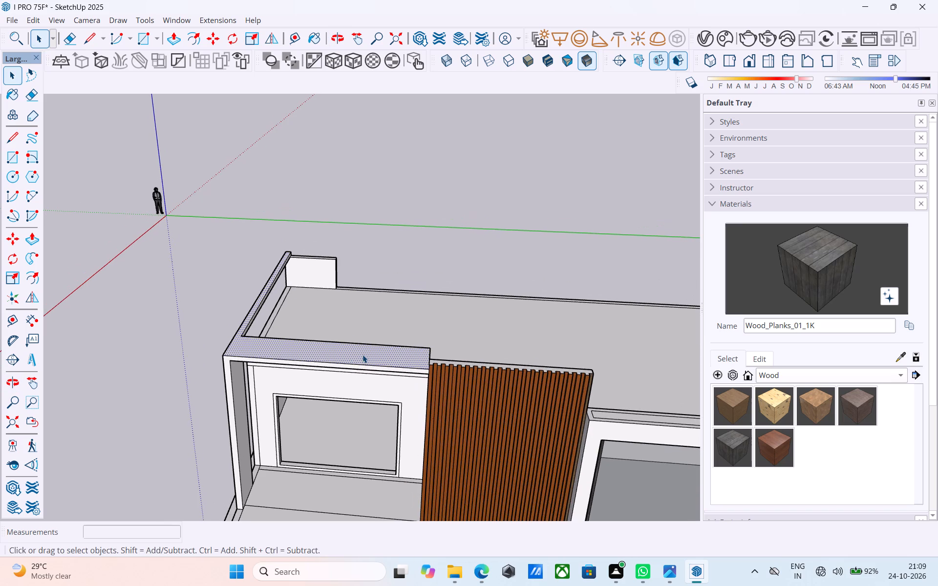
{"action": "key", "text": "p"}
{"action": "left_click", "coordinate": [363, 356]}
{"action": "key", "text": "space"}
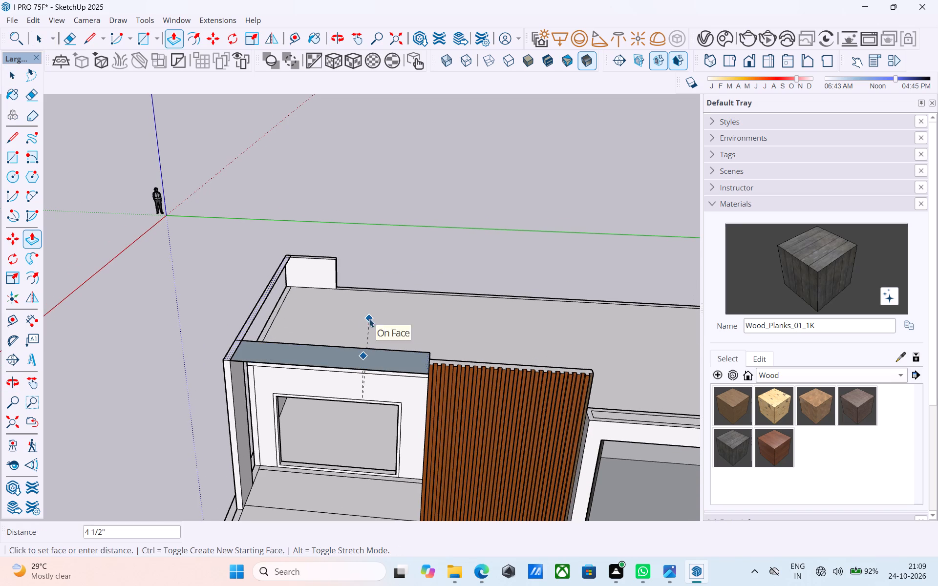
Raise the shared top face of the fin and both beams slightly freehand, plus a further 1'.
{"action": "scroll", "coordinate": [394, 340], "scroll_direction": "up", "scroll_amount": 1}
{"action": "scroll", "coordinate": [387, 342], "scroll_direction": "down", "scroll_amount": 2}
{"action": "middle_click_drag", "start_coordinate": [362, 359], "coordinate": [234, 343]}
{"action": "scroll", "coordinate": [255, 360], "scroll_direction": "up", "scroll_amount": 5}
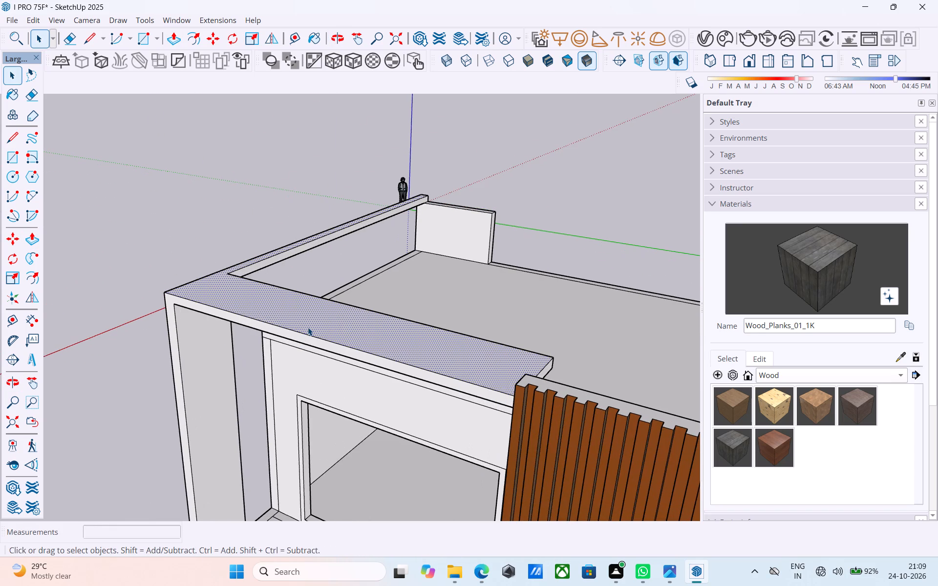
{"action": "key", "text": "p"}
{"action": "left_click", "coordinate": [308, 327]}
{"action": "left_click", "coordinate": [316, 283]}
{"action": "left_click", "coordinate": [329, 318]}
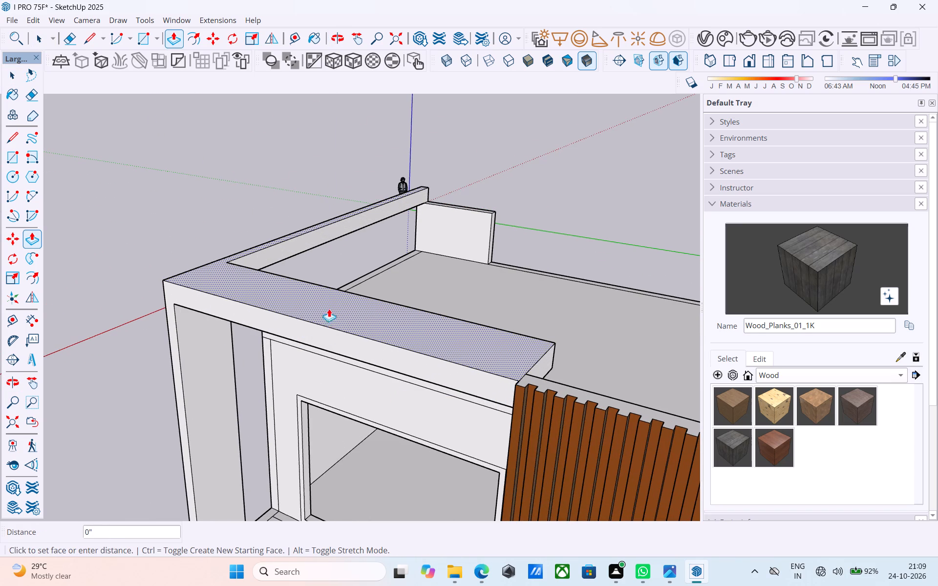
{"action": "type", "text": "1'"}
{"action": "key", "text": "Return"}
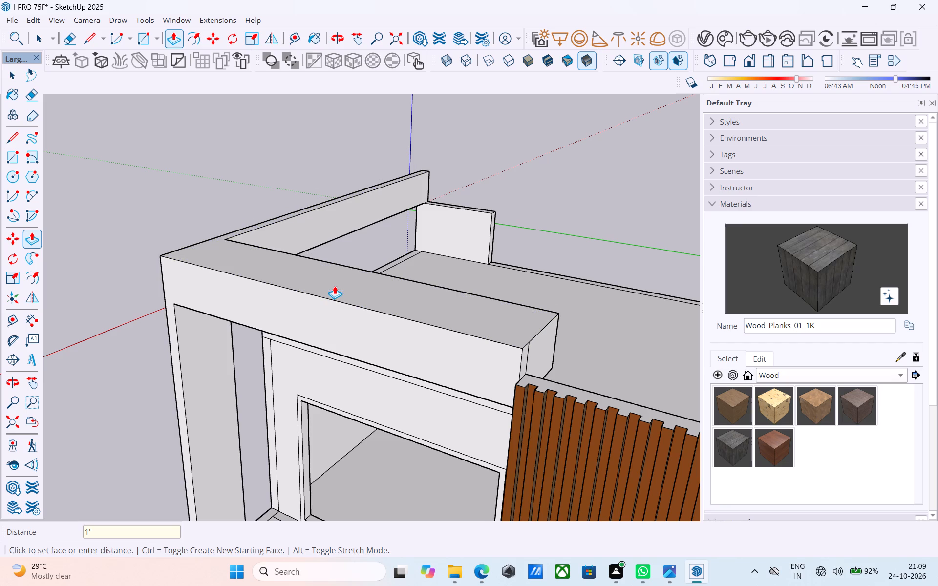
{"action": "key", "text": "space"}
Push the underside of the front beam upward freehand to make the beam thinner.
{"action": "scroll", "coordinate": [363, 306], "scroll_direction": "down", "scroll_amount": 3}
{"action": "middle_click_drag", "start_coordinate": [357, 315], "coordinate": [390, 234], "text": "shift"}
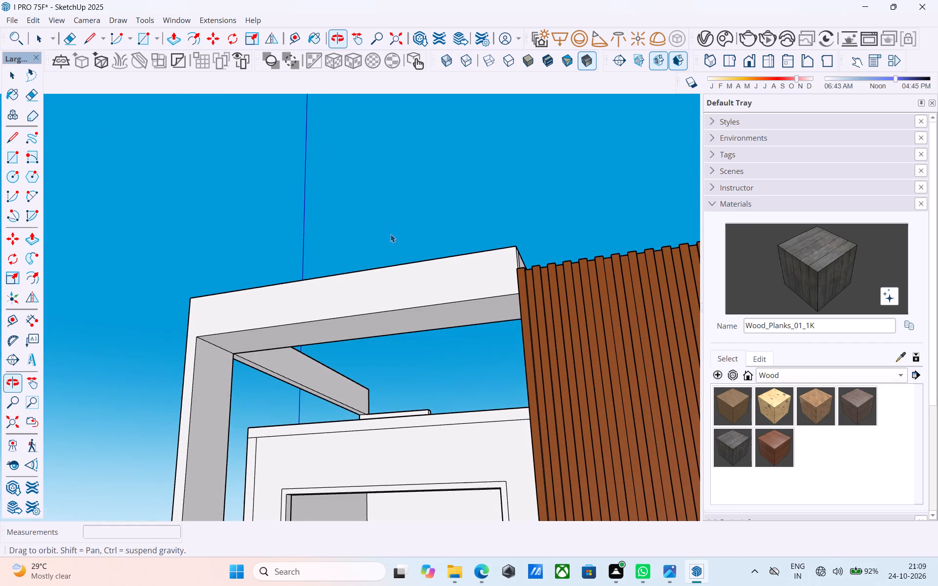
{"action": "middle_click_drag", "start_coordinate": [390, 234], "coordinate": [391, 225], "text": "shift"}
{"action": "left_click", "coordinate": [405, 317]}
{"action": "key", "text": "p"}
{"action": "left_click", "coordinate": [405, 318]}
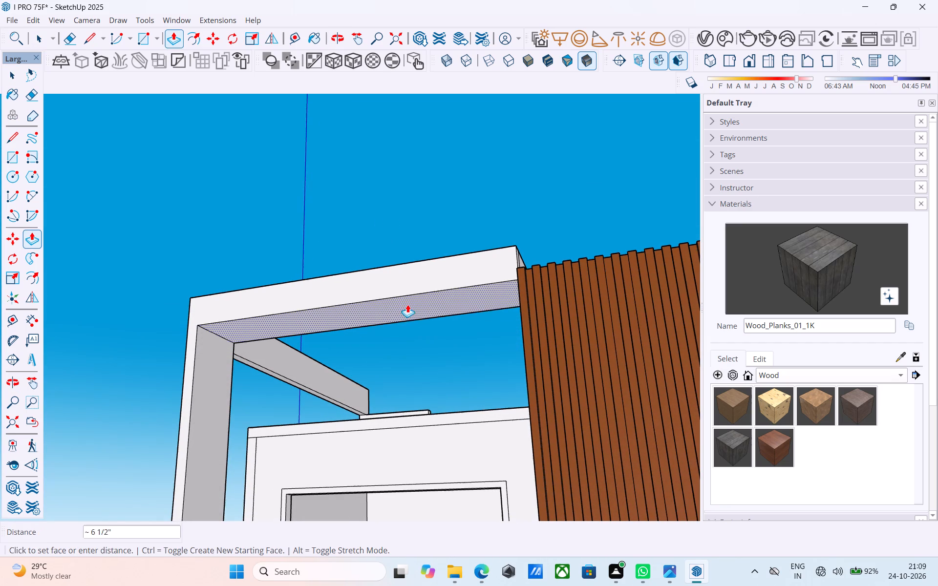
{"action": "left_click", "coordinate": [405, 284]}
Push the underside of the front beam up a further 3".
{"action": "middle_click_drag", "start_coordinate": [414, 293], "coordinate": [504, 368]}
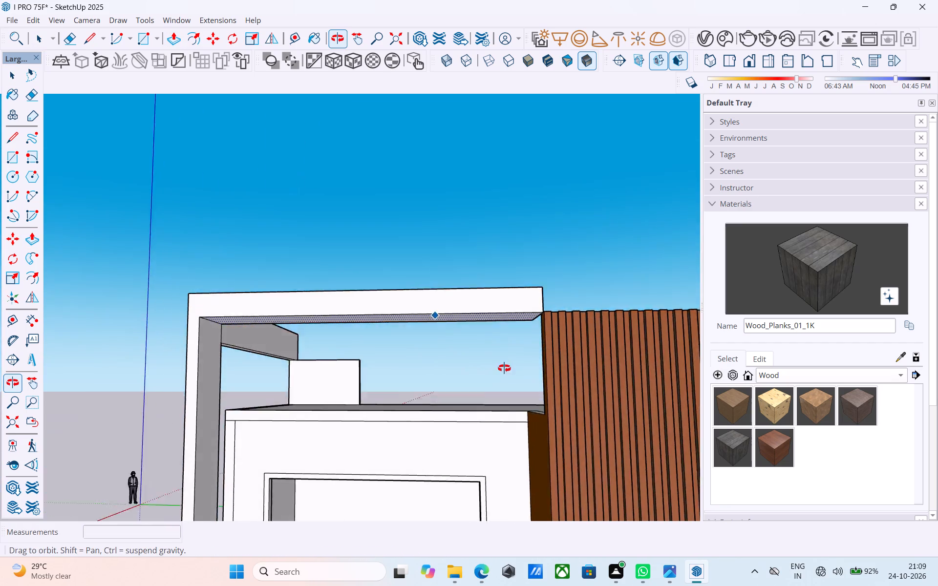
{"action": "middle_click_drag", "start_coordinate": [504, 368], "coordinate": [505, 368]}
{"action": "scroll", "coordinate": [472, 349], "scroll_direction": "up", "scroll_amount": 3}
{"action": "middle_click_drag", "start_coordinate": [466, 339], "coordinate": [455, 332]}
{"action": "scroll", "coordinate": [455, 332], "scroll_direction": "down", "scroll_amount": 3}
{"action": "middle_click_drag", "start_coordinate": [454, 331], "coordinate": [420, 320]}
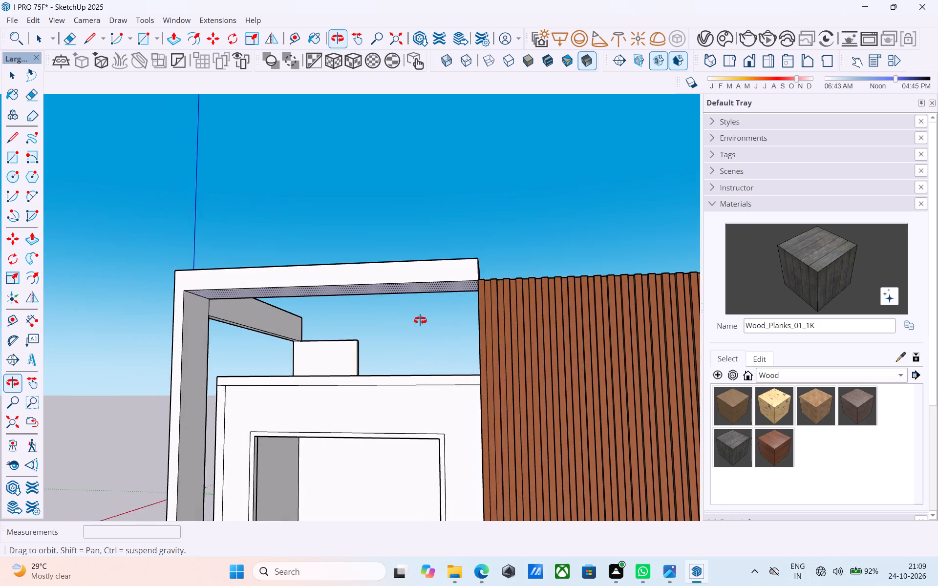
{"action": "middle_click_drag", "start_coordinate": [420, 320], "coordinate": [410, 316]}
{"action": "left_click", "coordinate": [405, 289]}
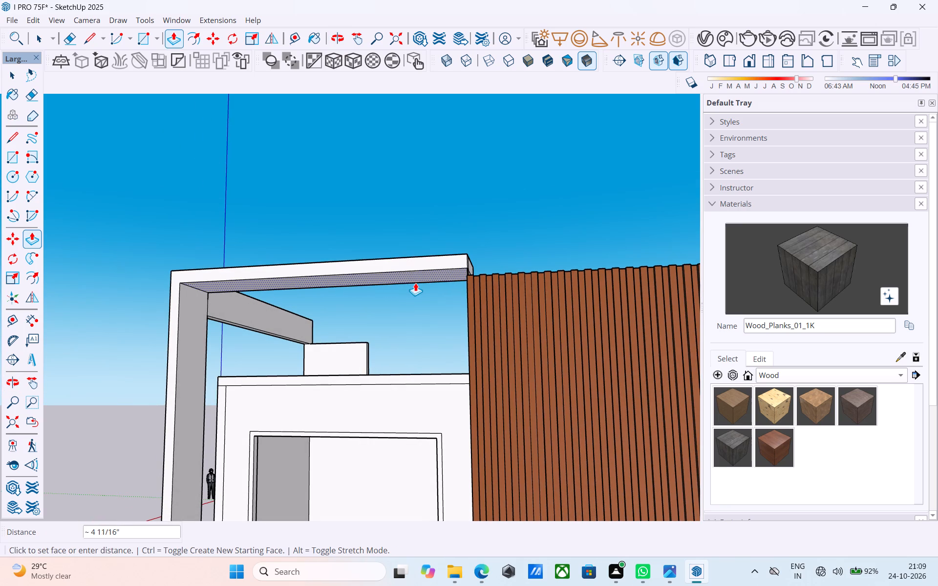
{"action": "type", "text": "3\""}
{"action": "key", "text": "Return"}
{"action": "key", "text": "space"}
Erase the leftover vertical edges below the front beam's end at the slatted wall and the stray vertical edge on its end face.
{"action": "middle_click_drag", "start_coordinate": [420, 289], "coordinate": [358, 356]}
{"action": "scroll", "coordinate": [460, 299], "scroll_direction": "up", "scroll_amount": 4}
{"action": "scroll", "coordinate": [407, 321], "scroll_direction": "down", "scroll_amount": 4}
{"action": "middle_click_drag", "start_coordinate": [407, 321], "coordinate": [440, 302]}
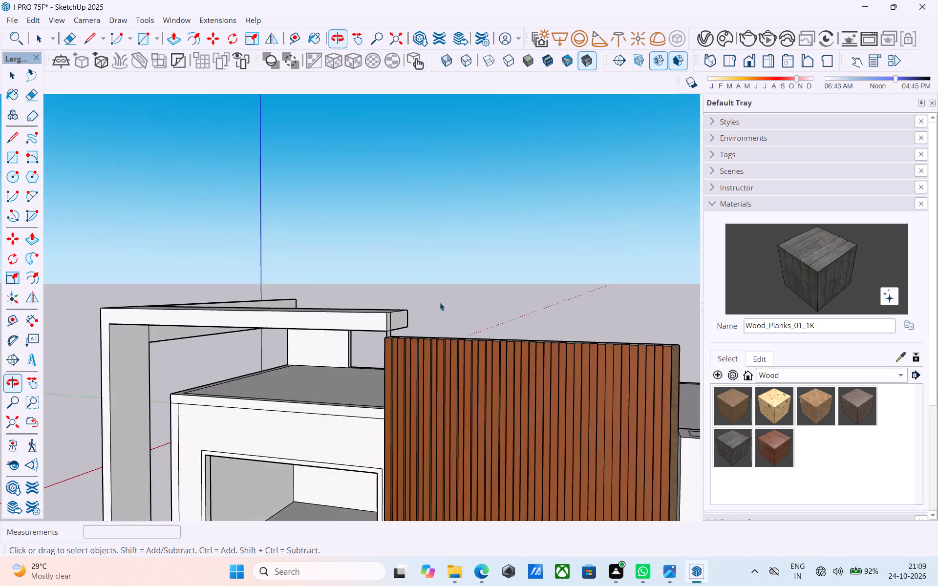
{"action": "middle_click_drag", "start_coordinate": [440, 302], "coordinate": [442, 302]}
{"action": "scroll", "coordinate": [398, 333], "scroll_direction": "up", "scroll_amount": 3}
{"action": "middle_click_drag", "start_coordinate": [337, 336], "coordinate": [341, 335]}
{"action": "key", "text": "e"}
{"action": "scroll", "coordinate": [339, 333], "scroll_direction": "up", "scroll_amount": 2}
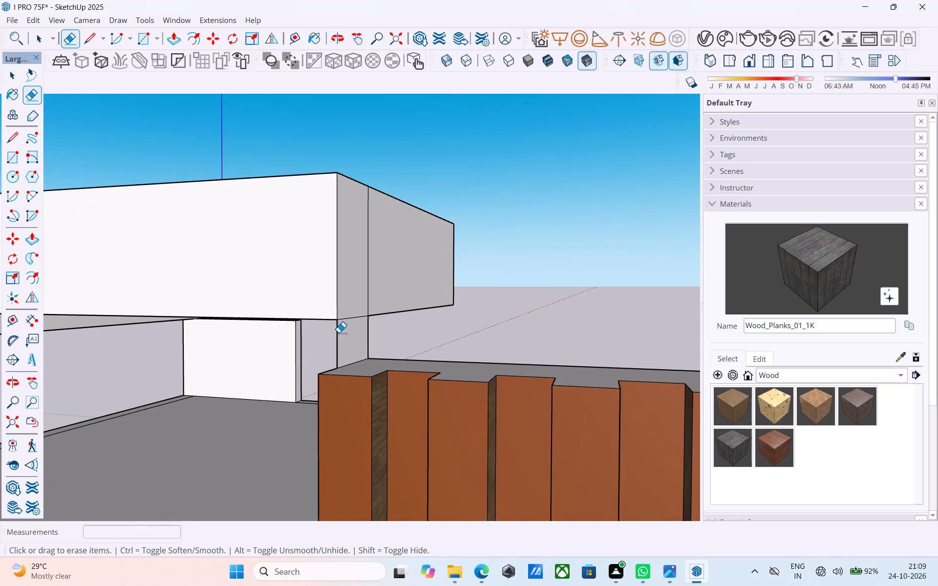
{"action": "left_click", "coordinate": [338, 333]}
{"action": "left_click_drag", "start_coordinate": [364, 335], "coordinate": [369, 335]}
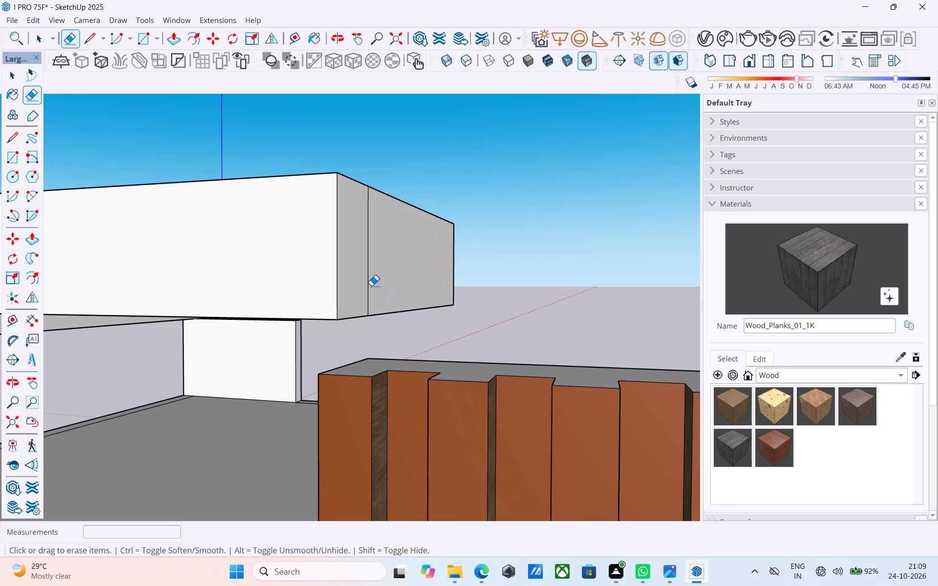
{"action": "left_click", "coordinate": [371, 286]}
{"action": "key", "text": "space"}
{"action": "scroll", "coordinate": [368, 285], "scroll_direction": "down", "scroll_amount": 6}
{"action": "middle_click_drag", "start_coordinate": [367, 275], "coordinate": [282, 410]}
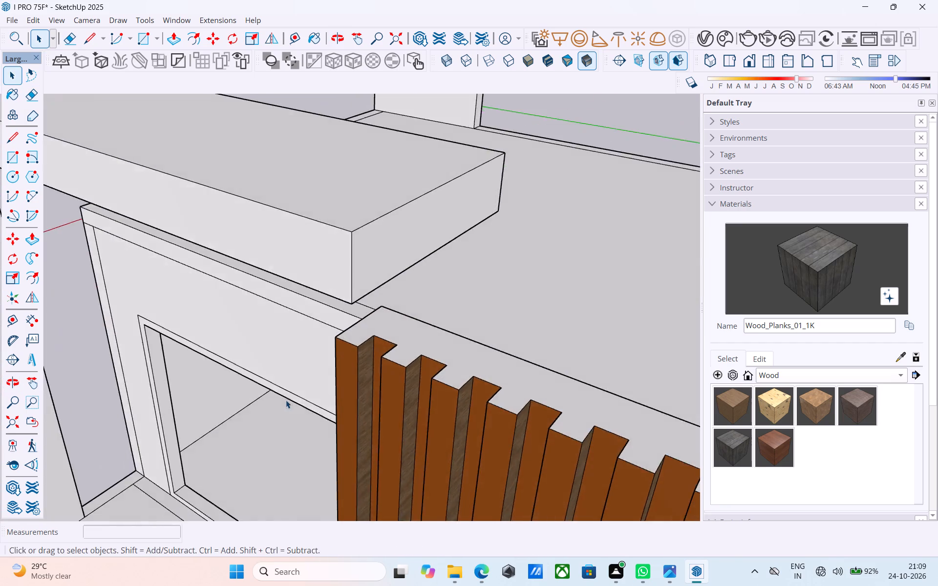
Erase the leftover seam edge where the front beam meets the top of the tall fin.
{"action": "scroll", "coordinate": [286, 398], "scroll_direction": "down", "scroll_amount": 6}
{"action": "scroll", "coordinate": [324, 371], "scroll_direction": "down", "scroll_amount": 5}
{"action": "middle_click_drag", "start_coordinate": [323, 371], "coordinate": [360, 256]}
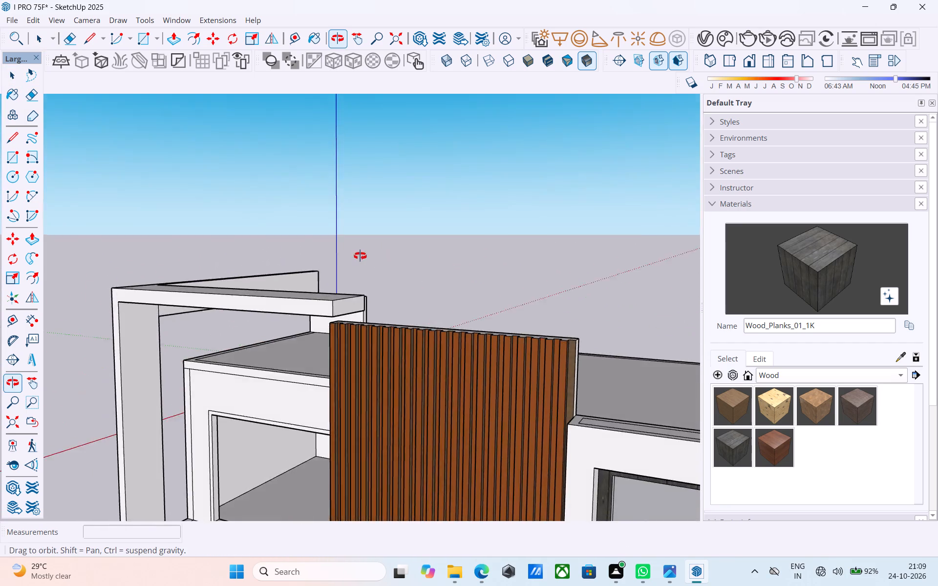
{"action": "middle_click_drag", "start_coordinate": [360, 256], "coordinate": [533, 189]}
{"action": "middle_click_drag", "start_coordinate": [338, 319], "coordinate": [528, 288]}
{"action": "scroll", "coordinate": [525, 290], "scroll_direction": "down", "scroll_amount": 3}
{"action": "middle_click_drag", "start_coordinate": [516, 302], "coordinate": [171, 370]}
{"action": "scroll", "coordinate": [519, 300], "scroll_direction": "down", "scroll_amount": 1}
{"action": "scroll", "coordinate": [409, 314], "scroll_direction": "down", "scroll_amount": 3}
{"action": "middle_click_drag", "start_coordinate": [406, 321], "coordinate": [357, 313]}
{"action": "scroll", "coordinate": [291, 308], "scroll_direction": "up", "scroll_amount": 5}
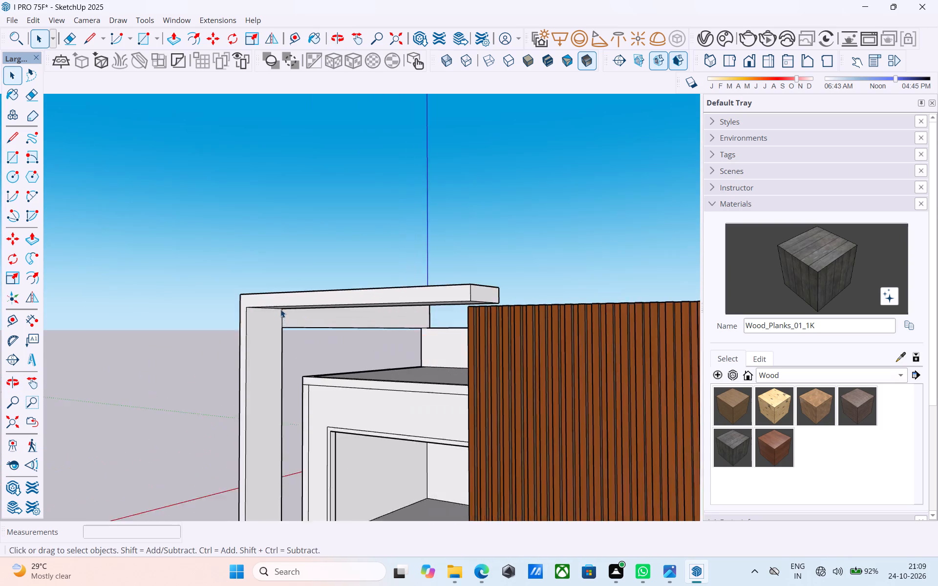
{"action": "scroll", "coordinate": [280, 309], "scroll_direction": "up", "scroll_amount": 4}
{"action": "middle_click_drag", "start_coordinate": [273, 317], "coordinate": [268, 304]}
{"action": "key", "text": "e"}
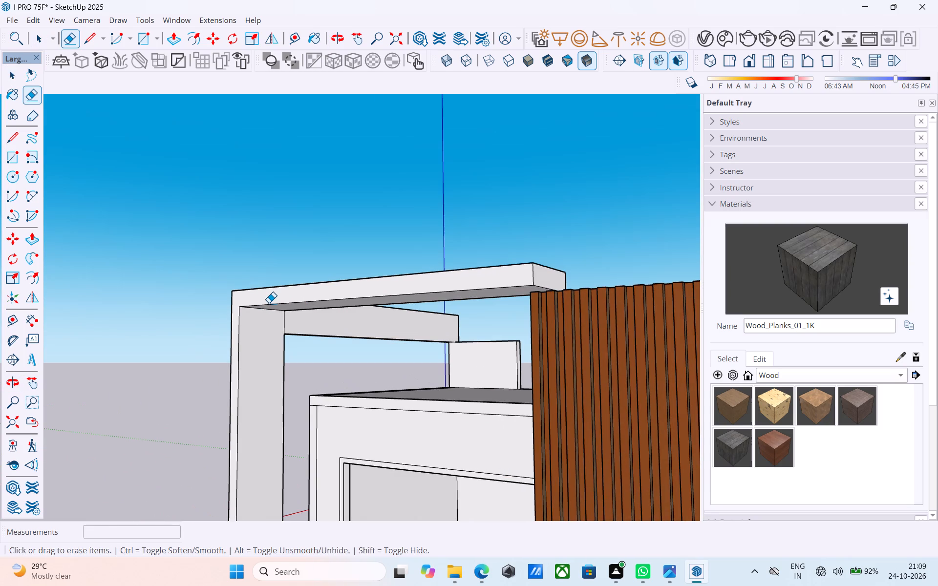
{"action": "middle_click_drag", "start_coordinate": [270, 346], "coordinate": [260, 297]}
{"action": "scroll", "coordinate": [268, 309], "scroll_direction": "up", "scroll_amount": 5}
{"action": "left_click_drag", "start_coordinate": [294, 342], "coordinate": [299, 344]}
Examine the joined beams, fin and slatted wall from the front and from above.
{"action": "scroll", "coordinate": [294, 354], "scroll_direction": "down", "scroll_amount": 10}
{"action": "middle_click_drag", "start_coordinate": [289, 362], "coordinate": [462, 394]}
{"action": "scroll", "coordinate": [422, 381], "scroll_direction": "down", "scroll_amount": 4}
{"action": "middle_click_drag", "start_coordinate": [421, 385], "coordinate": [216, 432]}
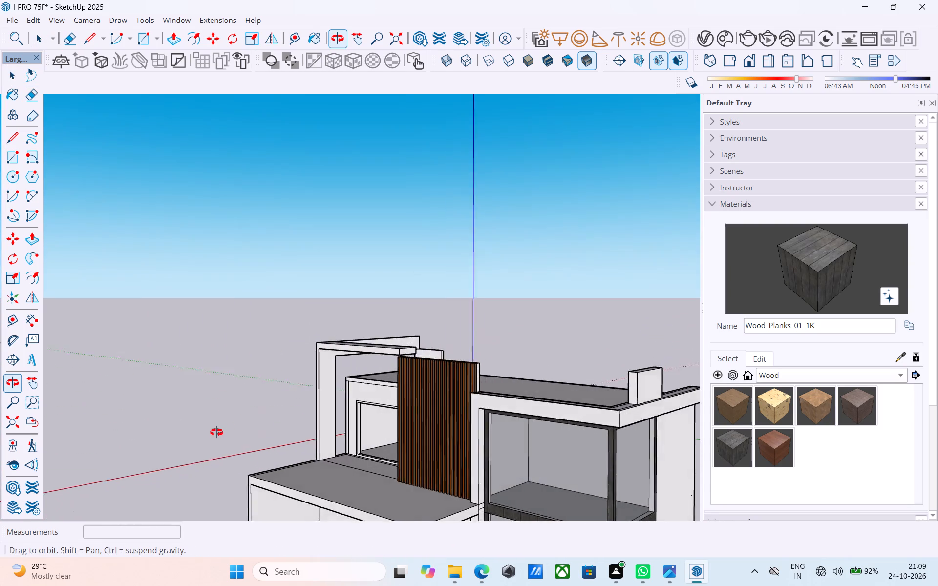
{"action": "middle_click_drag", "start_coordinate": [216, 432], "coordinate": [402, 432]}
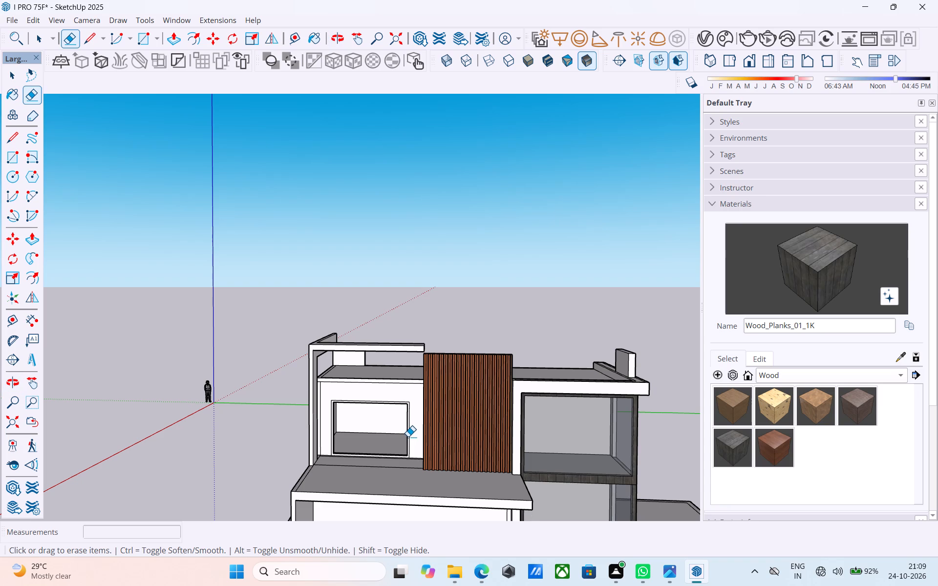
{"action": "middle_click_drag", "start_coordinate": [443, 464], "coordinate": [423, 452]}
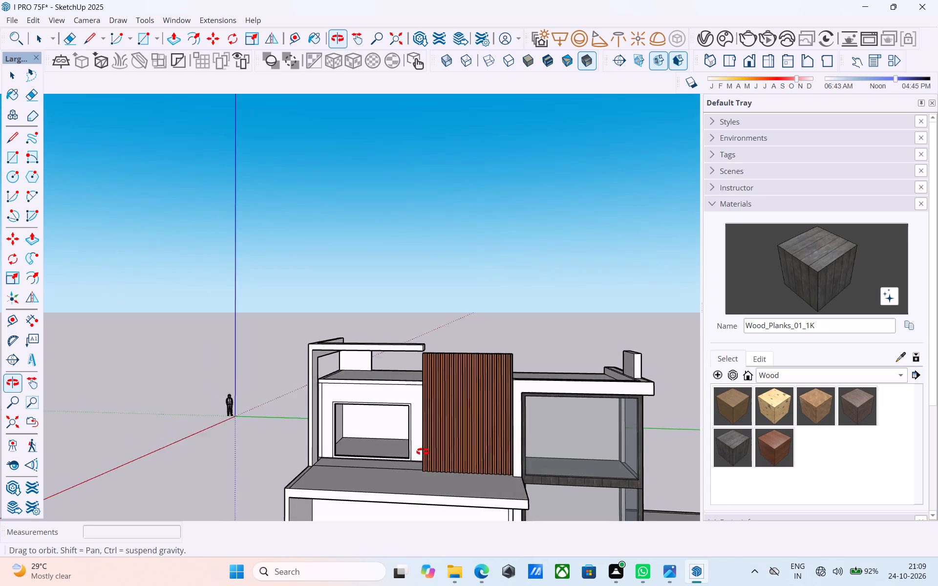
{"action": "middle_click_drag", "start_coordinate": [423, 452], "coordinate": [309, 430]}
{"action": "scroll", "coordinate": [356, 431], "scroll_direction": "down", "scroll_amount": 4}
{"action": "middle_click_drag", "start_coordinate": [359, 435], "coordinate": [357, 414]}
{"action": "middle_click_drag", "start_coordinate": [356, 414], "coordinate": [303, 555]}
{"action": "middle_click_drag", "start_coordinate": [324, 394], "coordinate": [221, 423]}
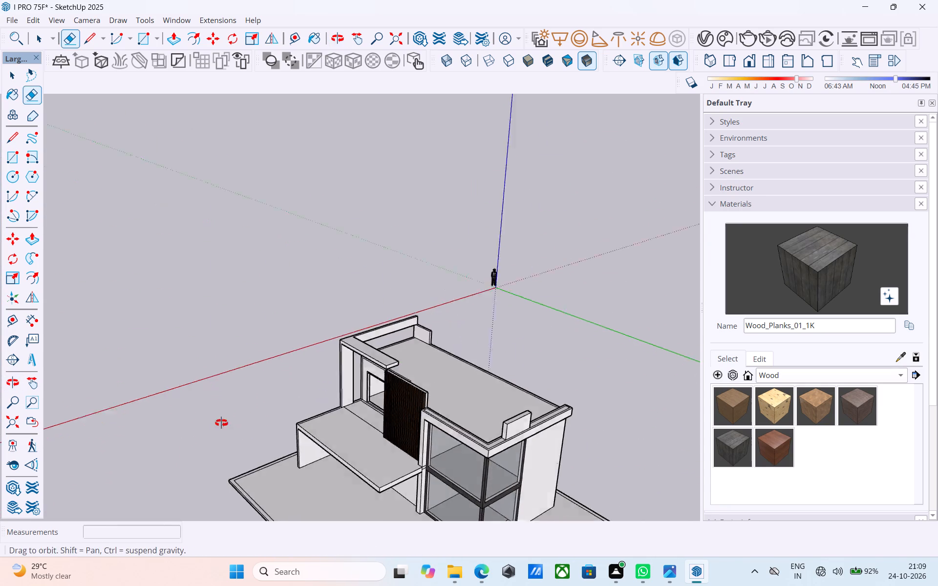
{"action": "middle_click_drag", "start_coordinate": [221, 423], "coordinate": [201, 427]}
Pull the front beam's rear-facing side face out 2' over the roof to widen the beam.
{"action": "scroll", "coordinate": [306, 339], "scroll_direction": "up", "scroll_amount": 6}
{"action": "middle_click_drag", "start_coordinate": [421, 378], "coordinate": [191, 311]}
{"action": "scroll", "coordinate": [204, 302], "scroll_direction": "down", "scroll_amount": 3}
{"action": "middle_click_drag", "start_coordinate": [282, 355], "coordinate": [261, 263]}
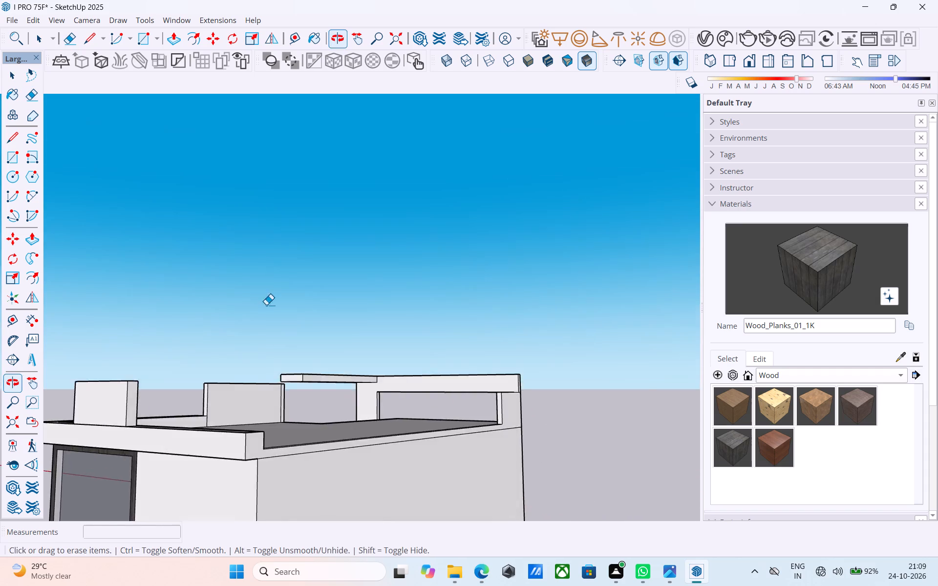
{"action": "scroll", "coordinate": [285, 356], "scroll_direction": "up", "scroll_amount": 7}
{"action": "key", "text": "space"}
{"action": "left_click", "coordinate": [341, 400]}
{"action": "key", "text": "p"}
{"action": "left_click", "coordinate": [341, 401]}
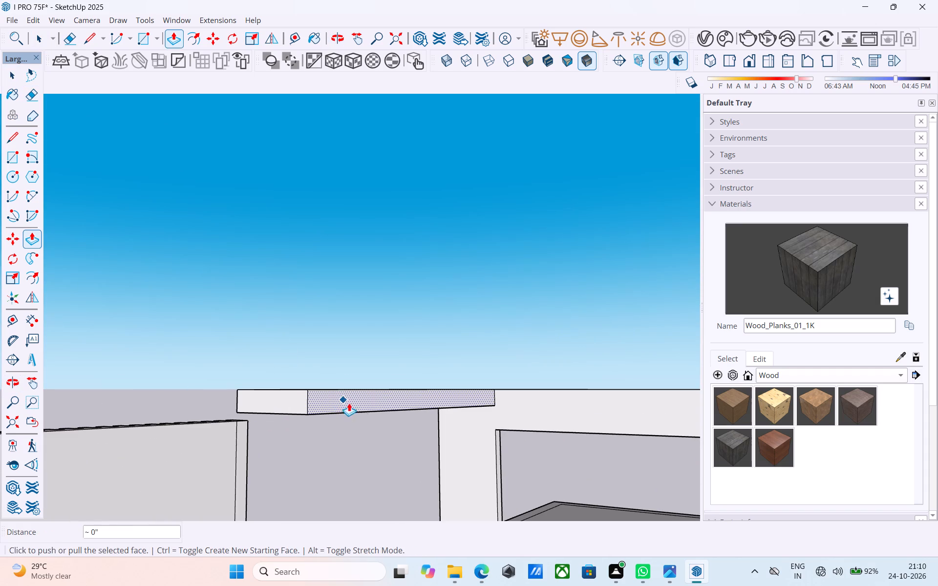
{"action": "left_click", "coordinate": [359, 401]}
{"action": "type", "text": "2'"}
{"action": "key", "text": "Return"}
Examine the widened front beam and the overall house massing from the front, below and above.
{"action": "scroll", "coordinate": [377, 406], "scroll_direction": "down", "scroll_amount": 5}
{"action": "middle_click_drag", "start_coordinate": [385, 413], "coordinate": [576, 462]}
{"action": "middle_click_drag", "start_coordinate": [327, 419], "coordinate": [503, 376]}
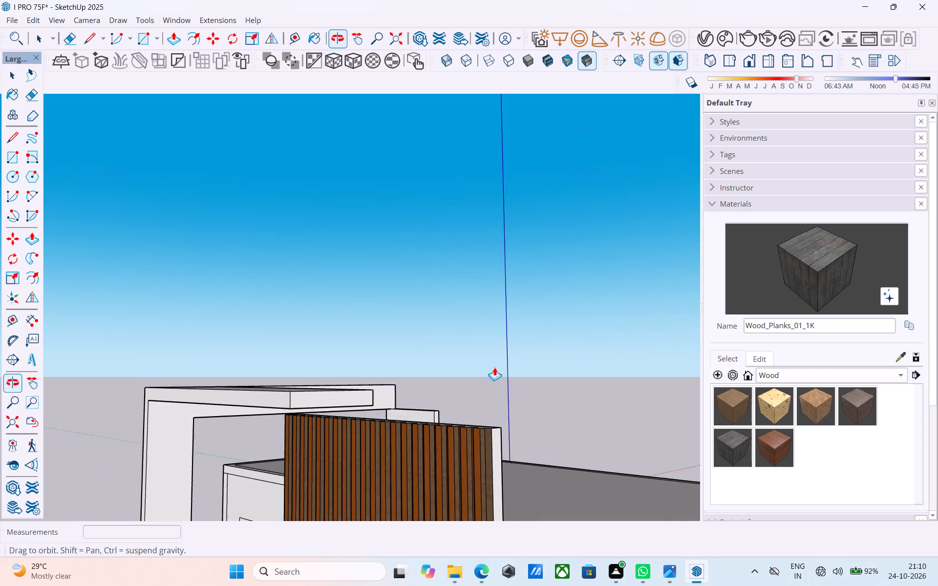
{"action": "scroll", "coordinate": [374, 305], "scroll_direction": "down", "scroll_amount": 3}
{"action": "key", "text": "space"}
{"action": "middle_click_drag", "start_coordinate": [340, 346], "coordinate": [488, 295]}
{"action": "scroll", "coordinate": [422, 280], "scroll_direction": "down", "scroll_amount": 3}
{"action": "middle_click_drag", "start_coordinate": [422, 274], "coordinate": [447, 333]}
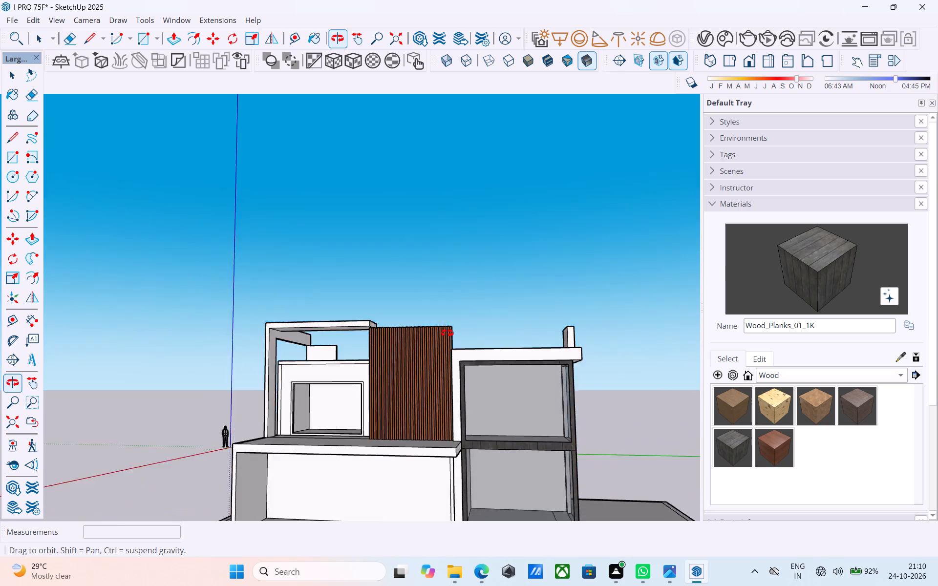
{"action": "middle_click_drag", "start_coordinate": [447, 333], "coordinate": [546, 308]}
{"action": "scroll", "coordinate": [462, 295], "scroll_direction": "down", "scroll_amount": 4}
{"action": "middle_click_drag", "start_coordinate": [442, 286], "coordinate": [254, 375]}
{"action": "scroll", "coordinate": [350, 302], "scroll_direction": "up", "scroll_amount": 5}
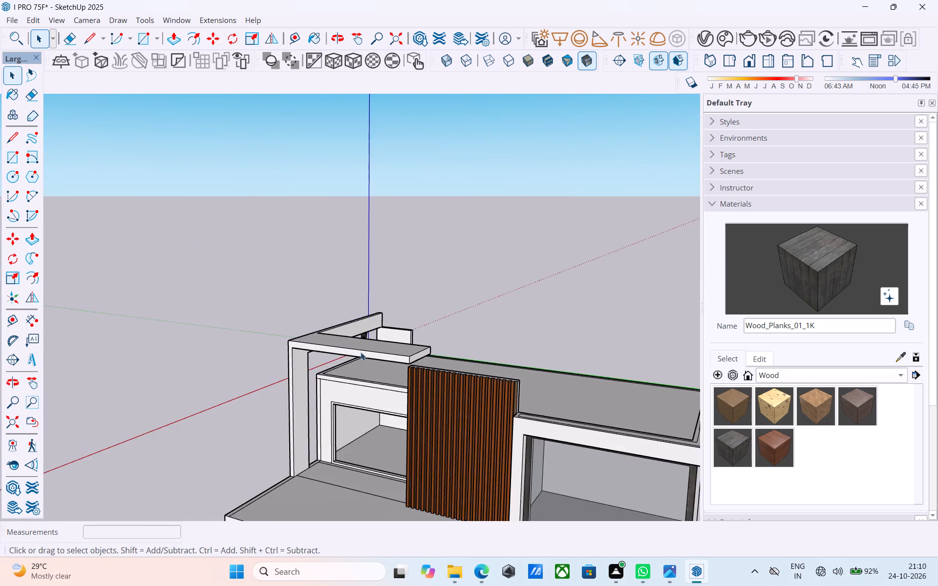
{"action": "middle_click_drag", "start_coordinate": [362, 354], "coordinate": [404, 200]}
{"action": "scroll", "coordinate": [403, 203], "scroll_direction": "down", "scroll_amount": 5}
{"action": "middle_click_drag", "start_coordinate": [419, 285], "coordinate": [405, 326]}
{"action": "scroll", "coordinate": [405, 326], "scroll_direction": "up", "scroll_amount": 1}
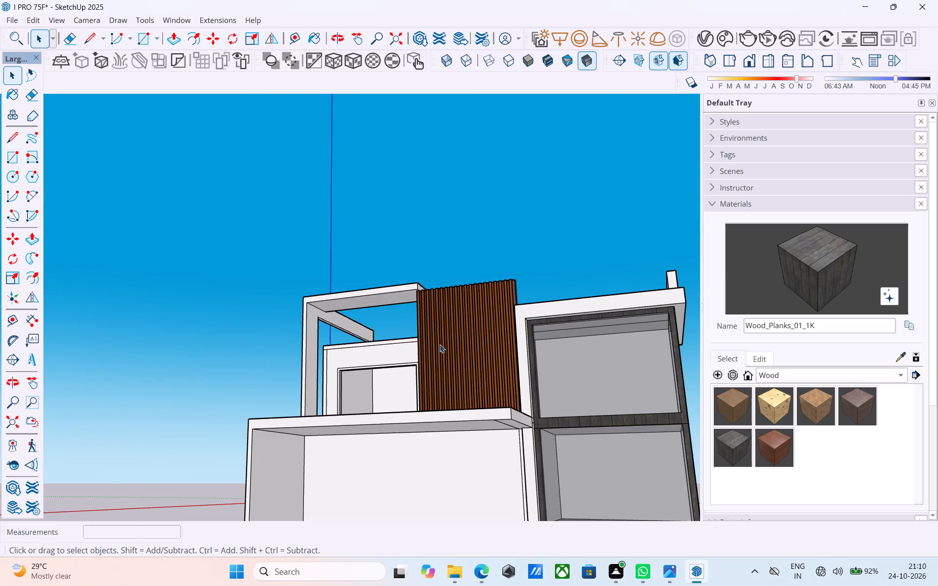
{"action": "middle_click_drag", "start_coordinate": [443, 350], "coordinate": [405, 293], "text": "shift"}
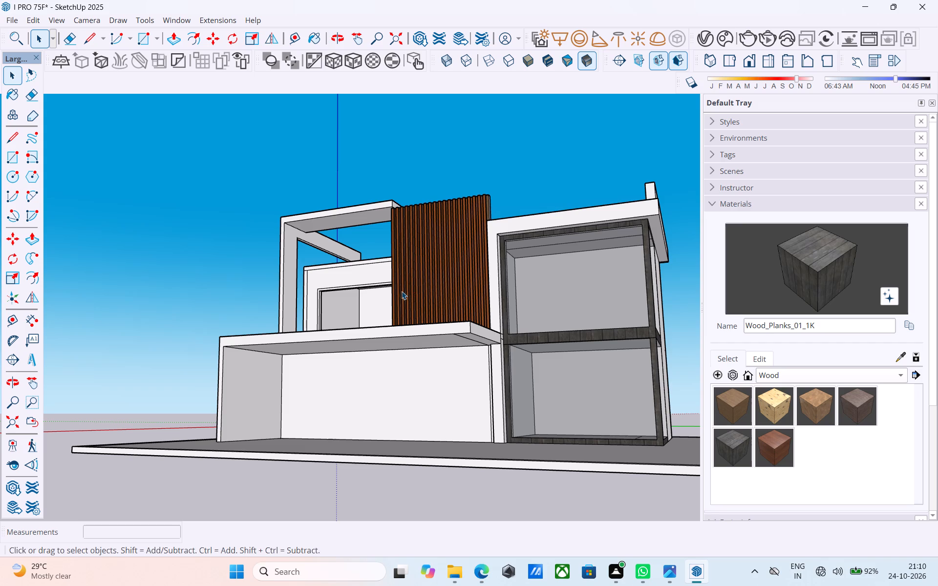
{"action": "middle_click_drag", "start_coordinate": [394, 286], "coordinate": [533, 339]}
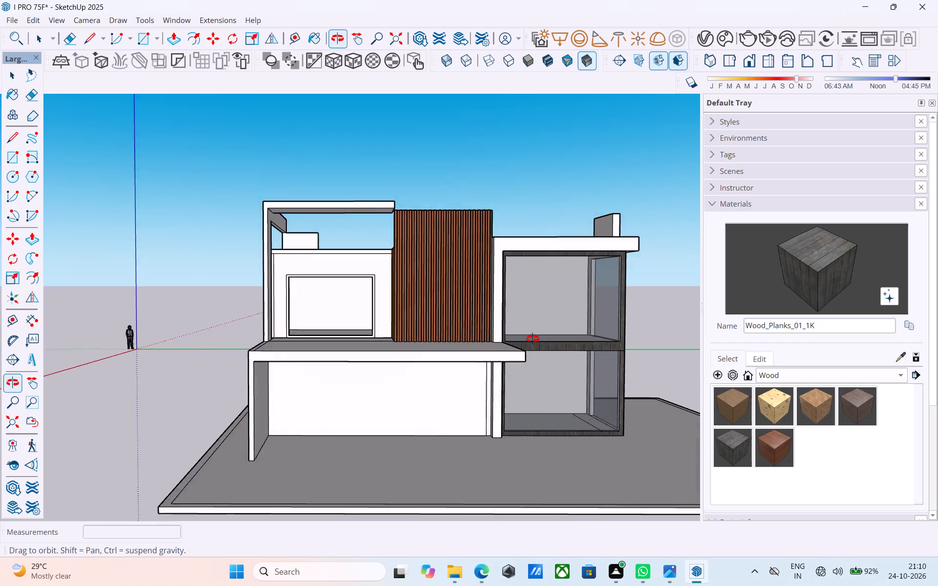
{"action": "middle_click_drag", "start_coordinate": [533, 339], "coordinate": [588, 341]}
{"action": "middle_click_drag", "start_coordinate": [490, 360], "coordinate": [441, 339]}
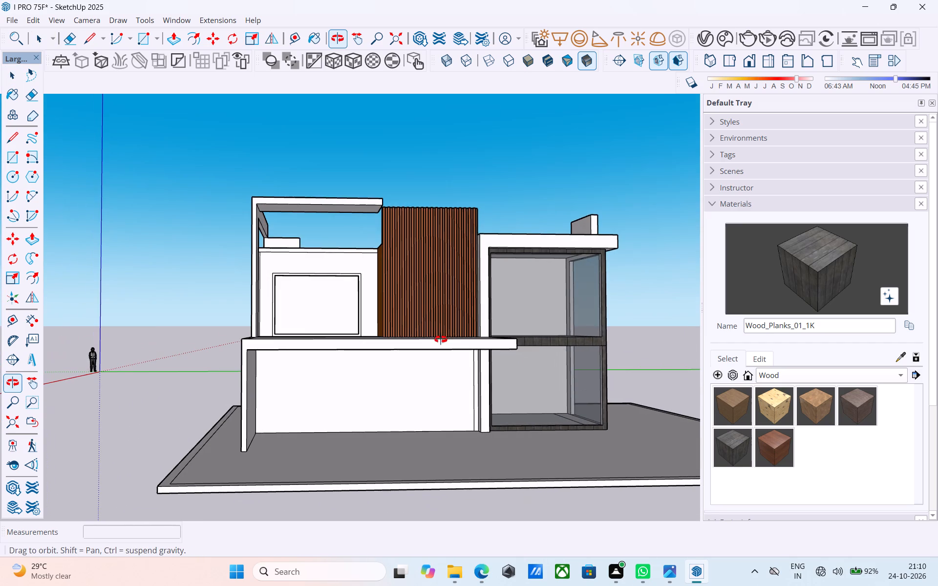
{"action": "middle_click_drag", "start_coordinate": [441, 339], "coordinate": [441, 339]}
{"action": "middle_click", "coordinate": [433, 334]}
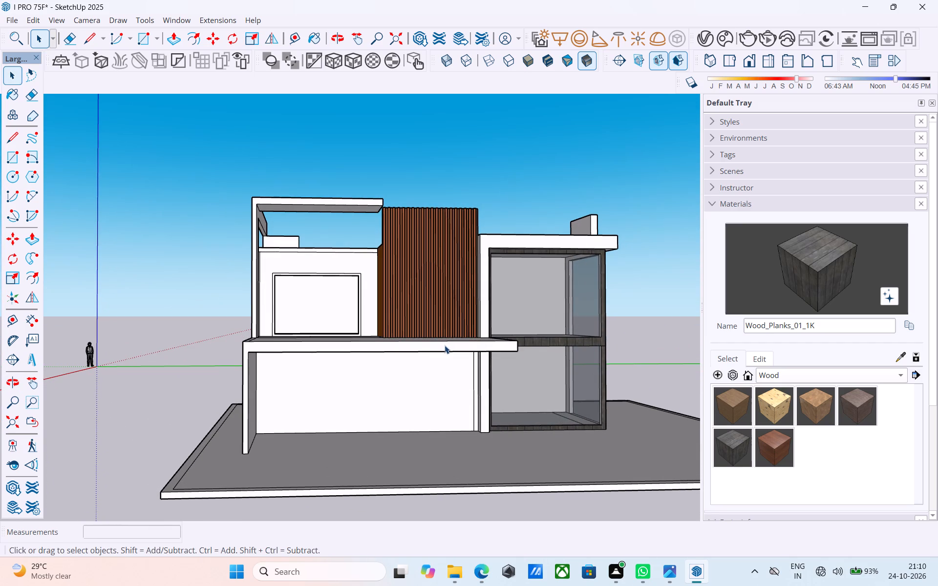
{"action": "scroll", "coordinate": [445, 345], "scroll_direction": "down", "scroll_amount": 2}
{"action": "scroll", "coordinate": [392, 344], "scroll_direction": "down", "scroll_amount": 3}
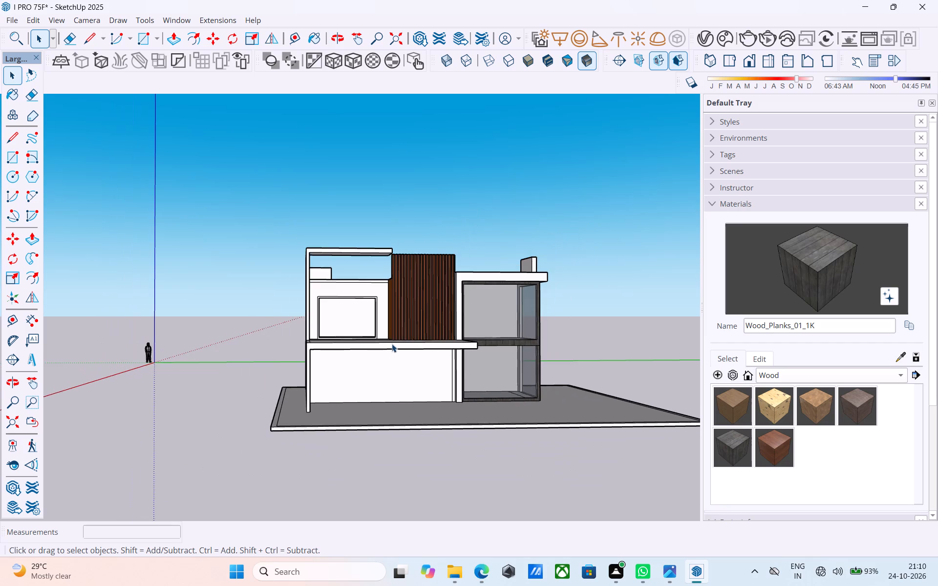
{"action": "middle_click_drag", "start_coordinate": [392, 344], "coordinate": [426, 423]}
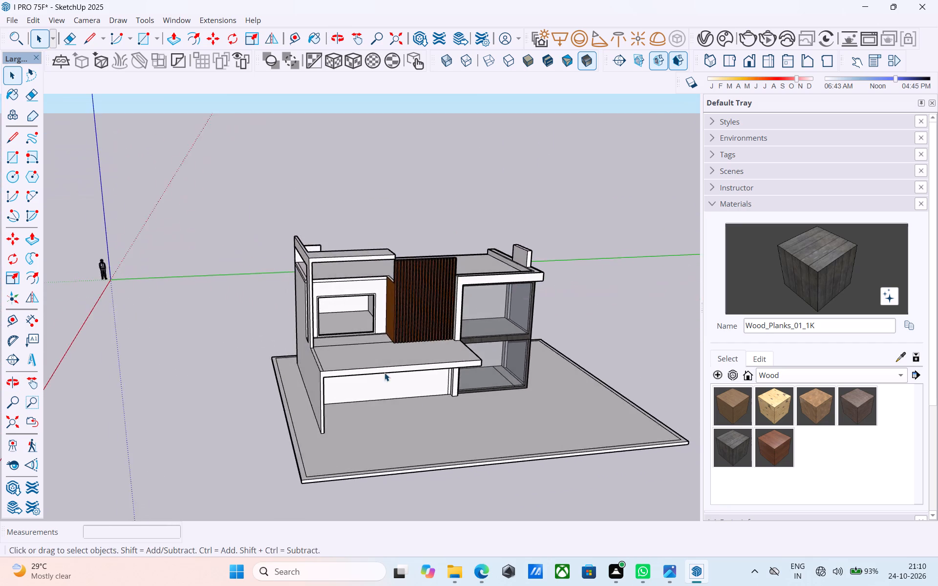
Draw a 3" wide by 2' high upright rectangle with lines at the base of the fin's inner face, on the balcony floor.
{"action": "scroll", "coordinate": [384, 373], "scroll_direction": "up", "scroll_amount": 9}
{"action": "middle_click_drag", "start_coordinate": [375, 352], "coordinate": [198, 402]}
{"action": "scroll", "coordinate": [205, 345], "scroll_direction": "up", "scroll_amount": 5}
{"action": "scroll", "coordinate": [213, 302], "scroll_direction": "down", "scroll_amount": 3}
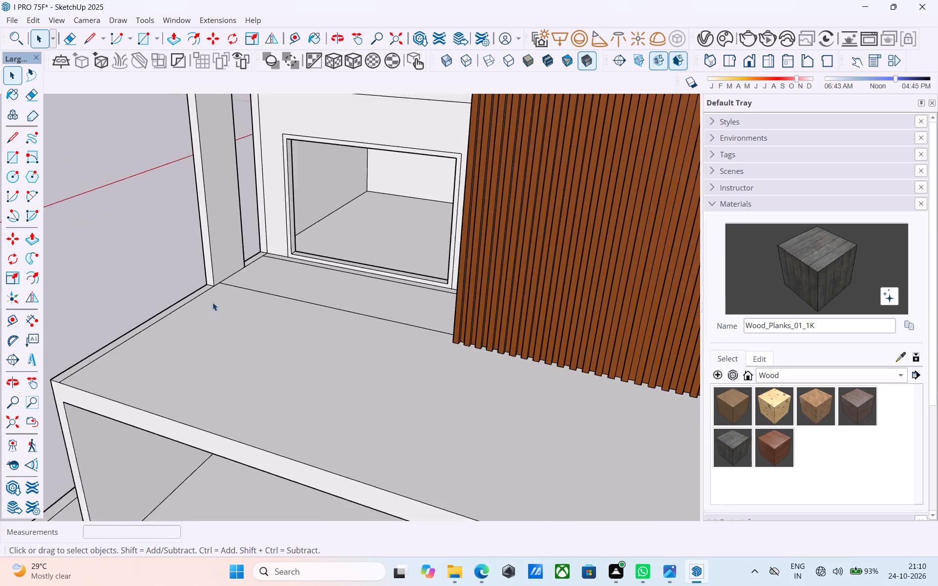
{"action": "scroll", "coordinate": [213, 302], "scroll_direction": "down", "scroll_amount": 2}
{"action": "middle_click_drag", "start_coordinate": [212, 307], "coordinate": [238, 448], "text": "shift"}
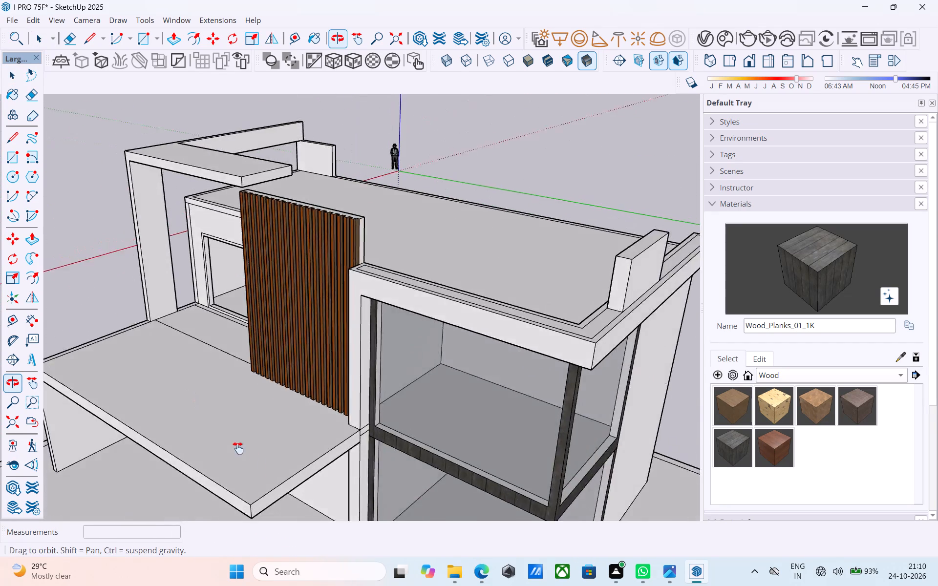
{"action": "middle_click_drag", "start_coordinate": [238, 448], "coordinate": [255, 461], "text": "shift"}
{"action": "scroll", "coordinate": [206, 401], "scroll_direction": "up", "scroll_amount": 12}
{"action": "scroll", "coordinate": [210, 371], "scroll_direction": "down", "scroll_amount": 3}
{"action": "middle_click_drag", "start_coordinate": [215, 381], "coordinate": [203, 378]}
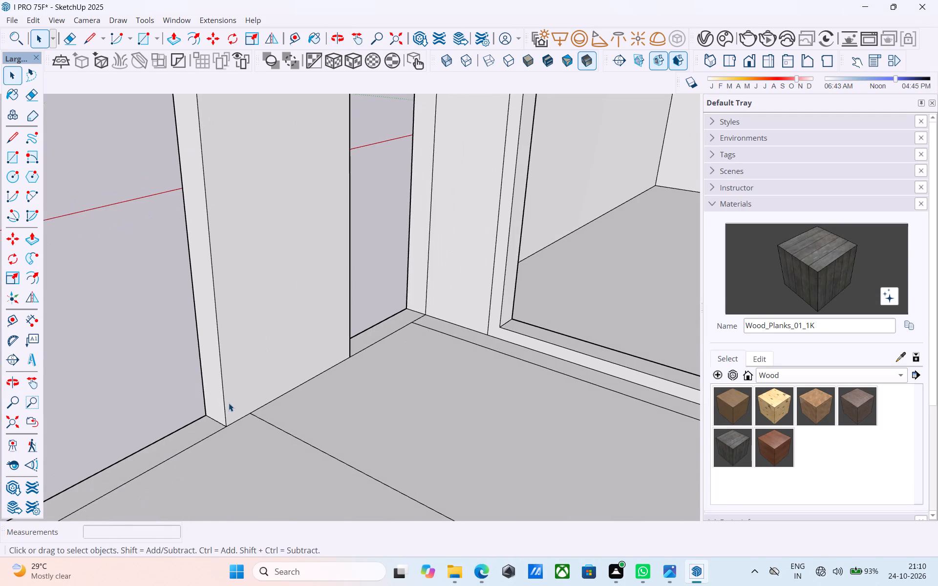
{"action": "middle_click_drag", "start_coordinate": [232, 404], "coordinate": [202, 391]}
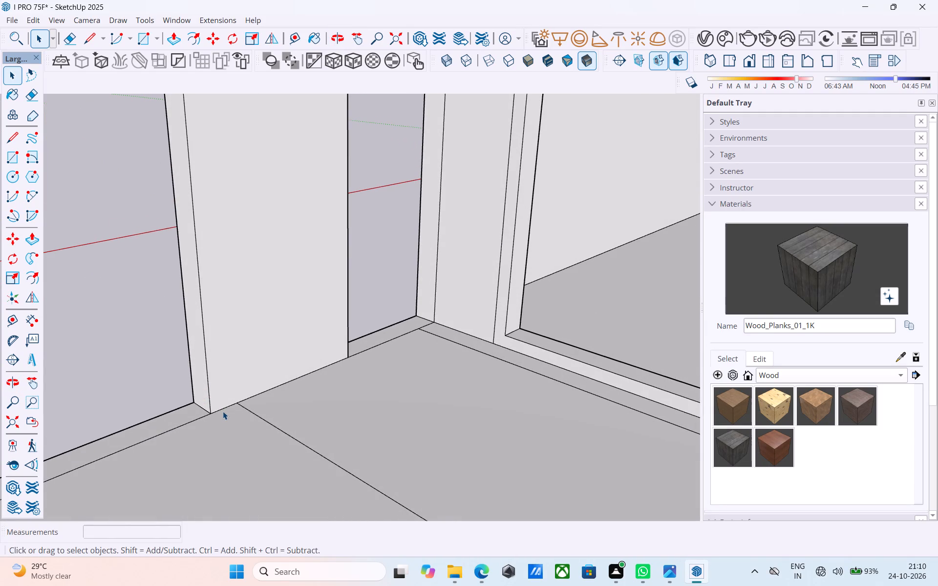
{"action": "key", "text": "l"}
{"action": "scroll", "coordinate": [223, 411], "scroll_direction": "up", "scroll_amount": 4}
{"action": "left_click", "coordinate": [223, 411]}
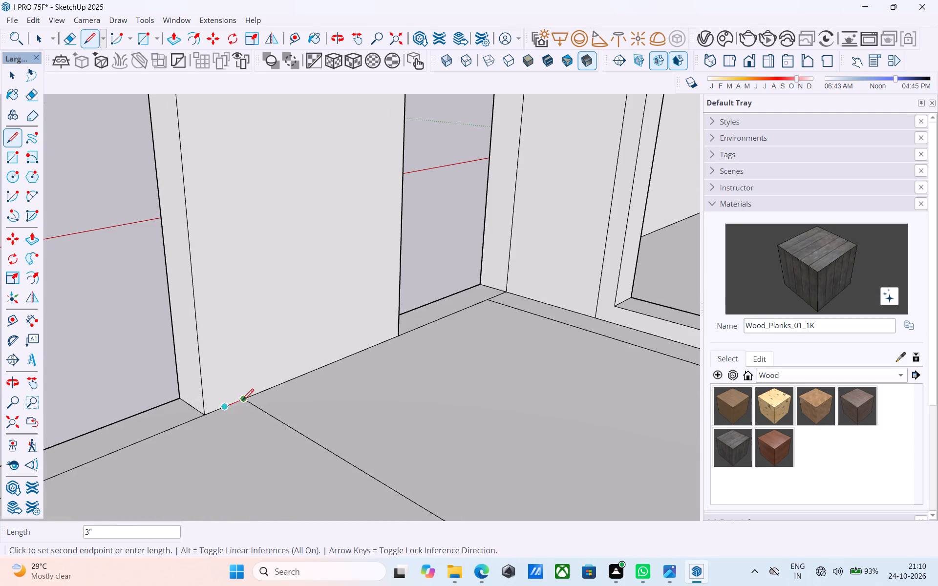
{"action": "left_click", "coordinate": [242, 401]}
{"action": "left_click", "coordinate": [230, 409]}
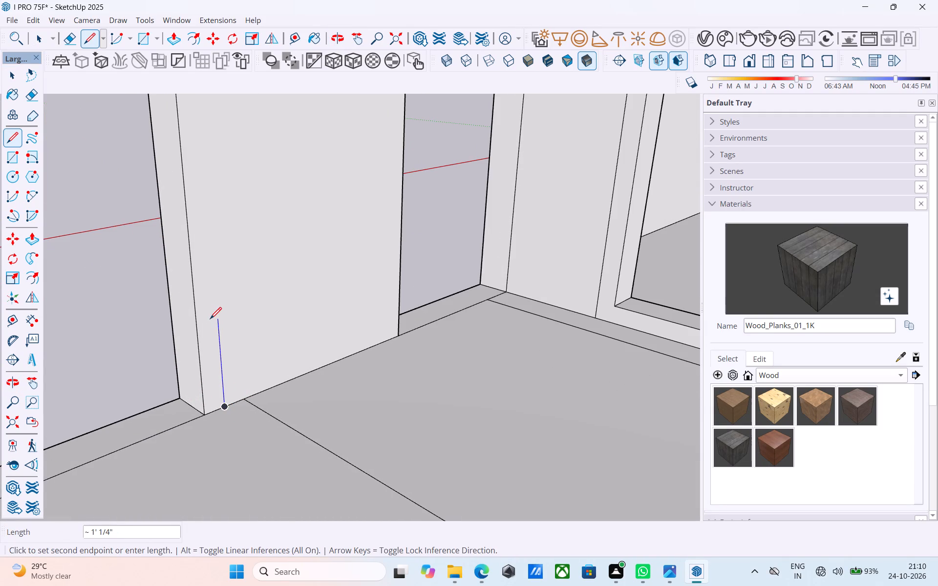
{"action": "type", "text": "2'"}
{"action": "key", "text": "Return"}
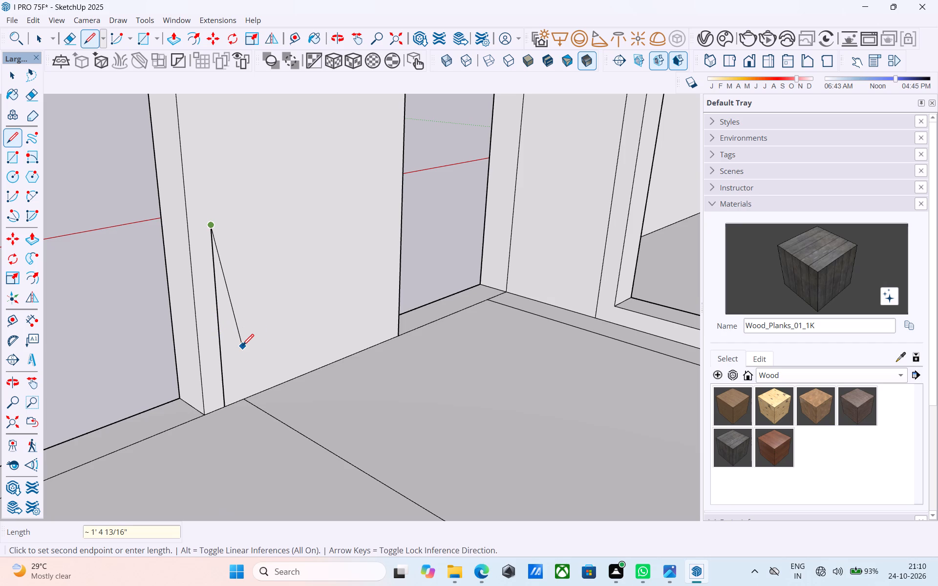
{"action": "key", "text": "l"}
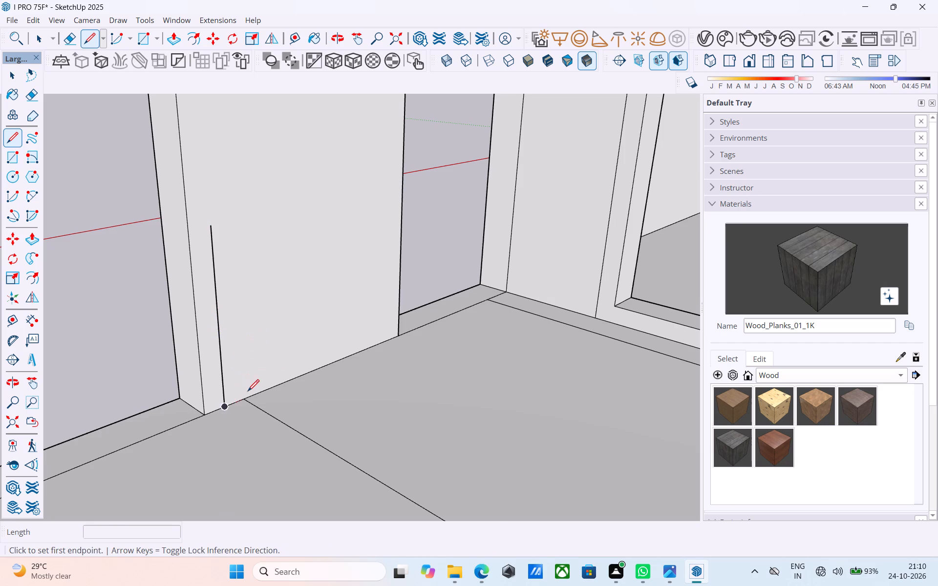
{"action": "left_click", "coordinate": [248, 394]}
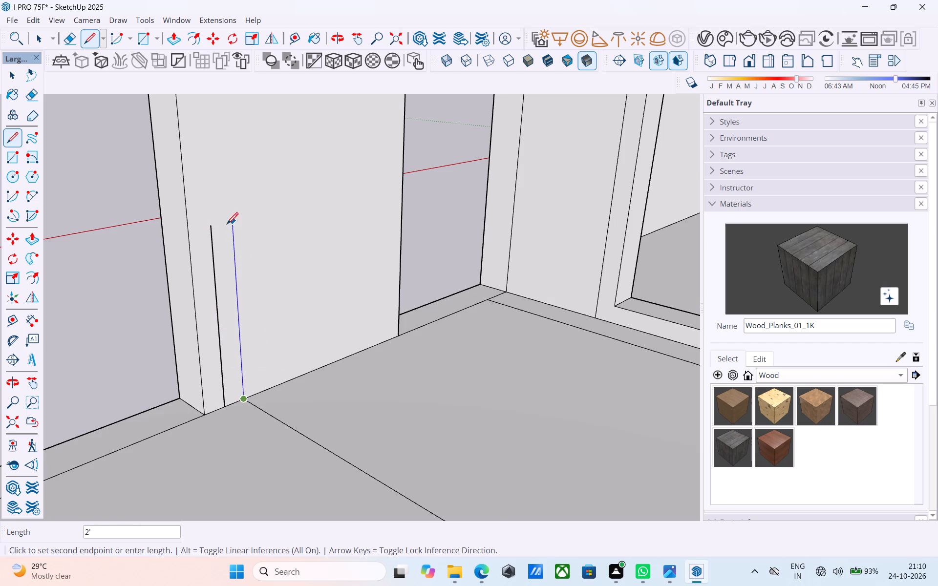
{"action": "left_click", "coordinate": [225, 222]}
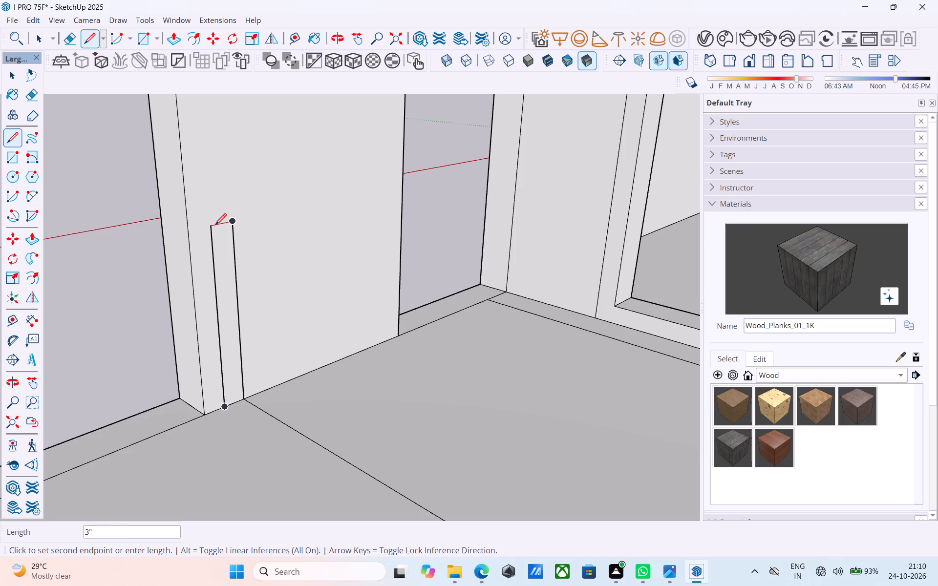
{"action": "left_click", "coordinate": [214, 227]}
{"action": "key", "text": "space"}
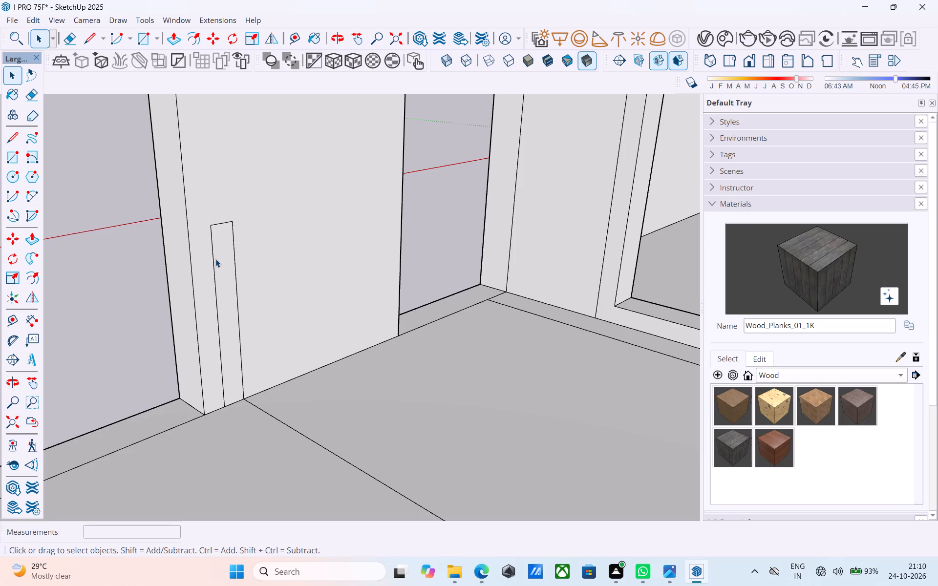
Extrude the narrow upright rectangle 14' across the balcony to the slatted wood wall, forming a low parapet.
{"action": "left_click", "coordinate": [216, 259]}
{"action": "key", "text": "p"}
{"action": "left_click", "coordinate": [216, 258]}
{"action": "scroll", "coordinate": [247, 281], "scroll_direction": "down", "scroll_amount": 6}
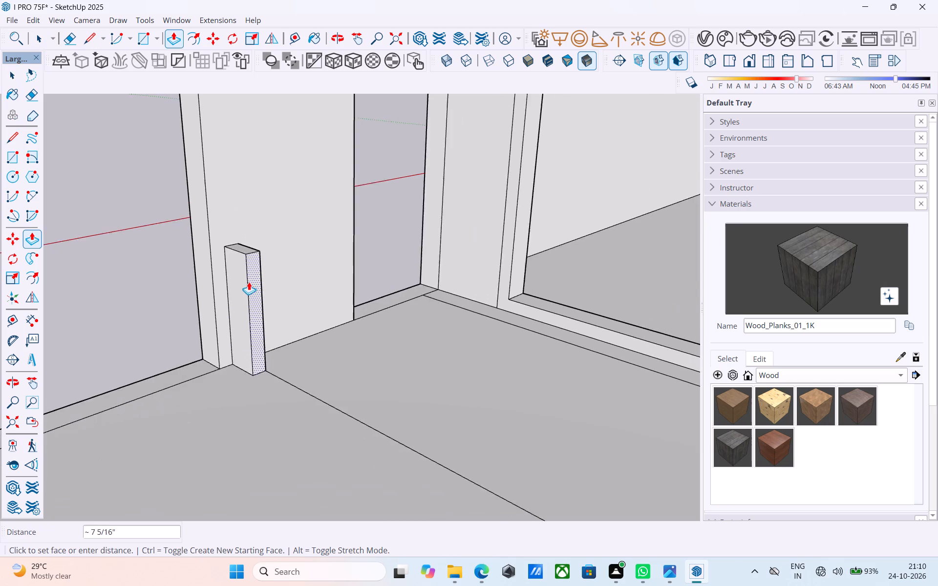
{"action": "scroll", "coordinate": [249, 282], "scroll_direction": "down", "scroll_amount": 5}
{"action": "middle_click_drag", "start_coordinate": [262, 290], "coordinate": [112, 294]}
{"action": "scroll", "coordinate": [113, 291], "scroll_direction": "down", "scroll_amount": 5}
{"action": "middle_click_drag", "start_coordinate": [137, 296], "coordinate": [402, 315]}
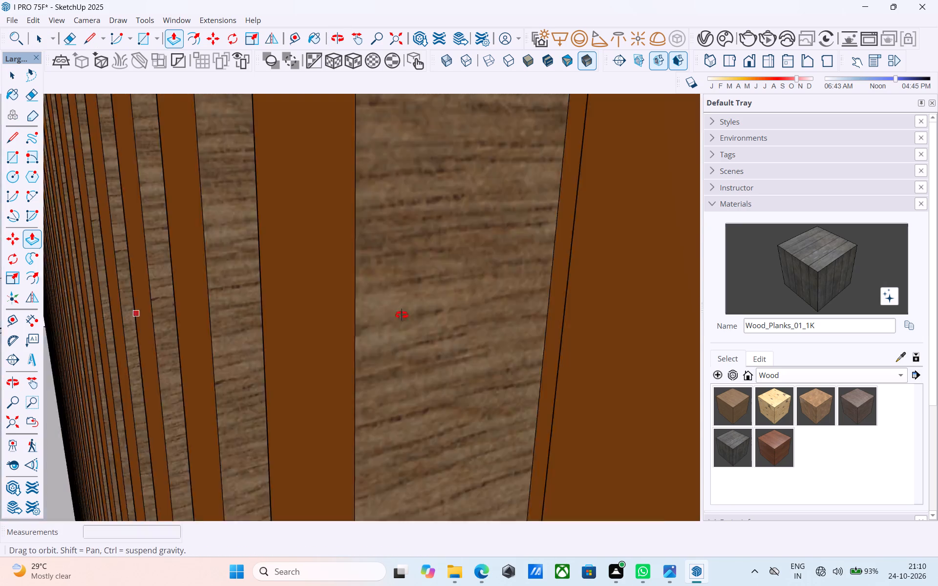
{"action": "middle_click_drag", "start_coordinate": [402, 315], "coordinate": [602, 309]}
{"action": "scroll", "coordinate": [581, 288], "scroll_direction": "down", "scroll_amount": 19}
{"action": "scroll", "coordinate": [544, 243], "scroll_direction": "up", "scroll_amount": 2}
{"action": "scroll", "coordinate": [544, 243], "scroll_direction": "down", "scroll_amount": 4}
{"action": "scroll", "coordinate": [540, 235], "scroll_direction": "up", "scroll_amount": 1}
{"action": "scroll", "coordinate": [540, 234], "scroll_direction": "down", "scroll_amount": 10}
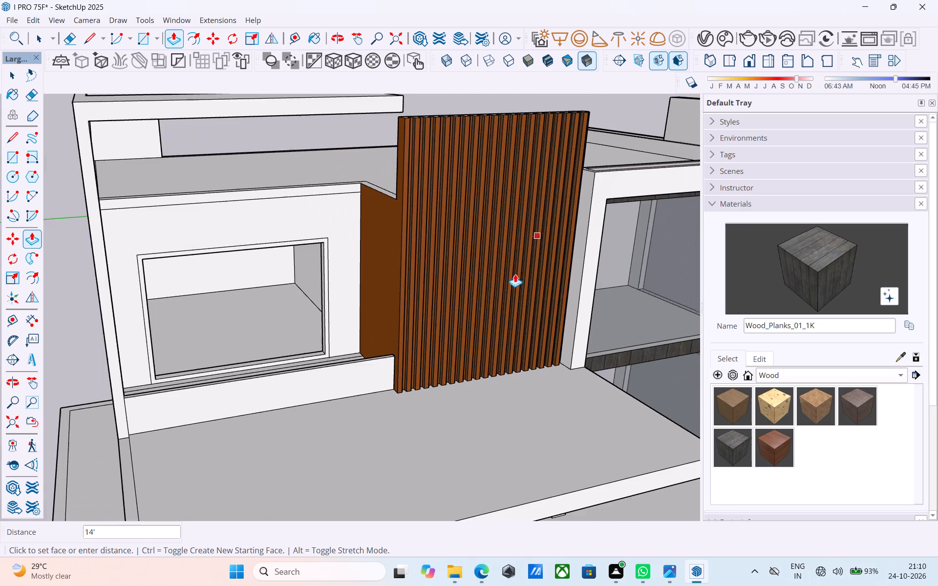
{"action": "middle_click_drag", "start_coordinate": [444, 310], "coordinate": [644, 362]}
{"action": "scroll", "coordinate": [463, 362], "scroll_direction": "up", "scroll_amount": 4}
{"action": "left_click", "coordinate": [420, 318]}
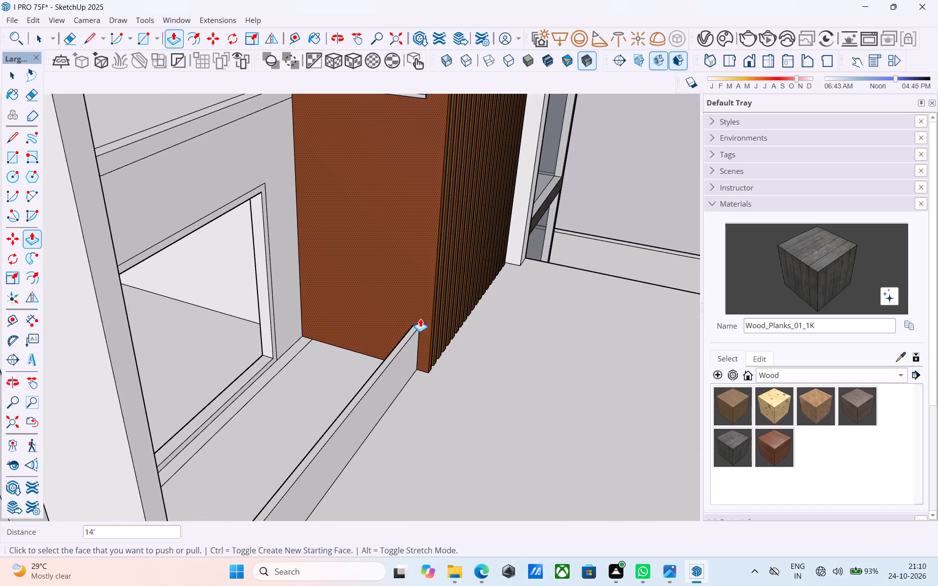
{"action": "middle_click_drag", "start_coordinate": [416, 350], "coordinate": [329, 299]}
{"action": "scroll", "coordinate": [328, 298], "scroll_direction": "down", "scroll_amount": 5}
{"action": "key", "text": "space"}
{"action": "middle_click_drag", "start_coordinate": [308, 301], "coordinate": [319, 305], "text": "shift"}
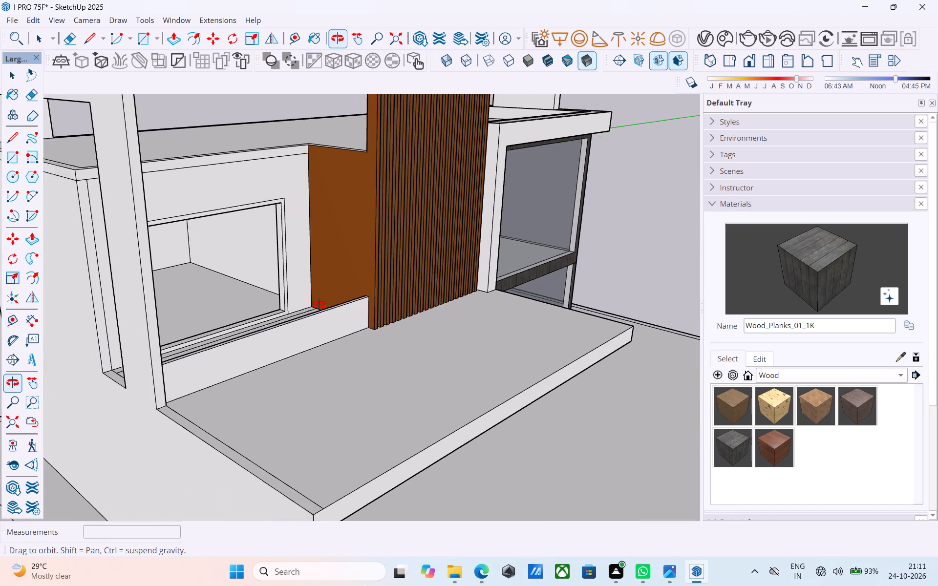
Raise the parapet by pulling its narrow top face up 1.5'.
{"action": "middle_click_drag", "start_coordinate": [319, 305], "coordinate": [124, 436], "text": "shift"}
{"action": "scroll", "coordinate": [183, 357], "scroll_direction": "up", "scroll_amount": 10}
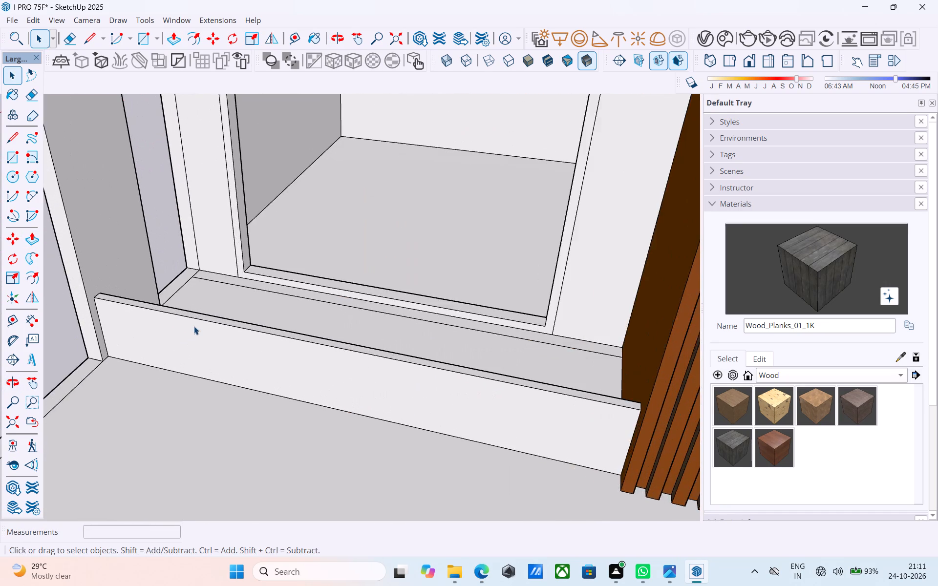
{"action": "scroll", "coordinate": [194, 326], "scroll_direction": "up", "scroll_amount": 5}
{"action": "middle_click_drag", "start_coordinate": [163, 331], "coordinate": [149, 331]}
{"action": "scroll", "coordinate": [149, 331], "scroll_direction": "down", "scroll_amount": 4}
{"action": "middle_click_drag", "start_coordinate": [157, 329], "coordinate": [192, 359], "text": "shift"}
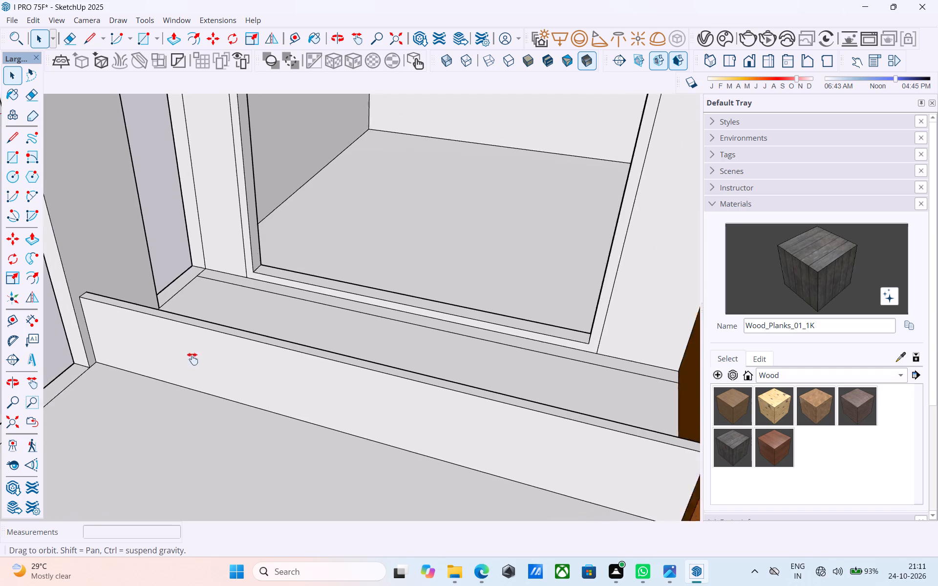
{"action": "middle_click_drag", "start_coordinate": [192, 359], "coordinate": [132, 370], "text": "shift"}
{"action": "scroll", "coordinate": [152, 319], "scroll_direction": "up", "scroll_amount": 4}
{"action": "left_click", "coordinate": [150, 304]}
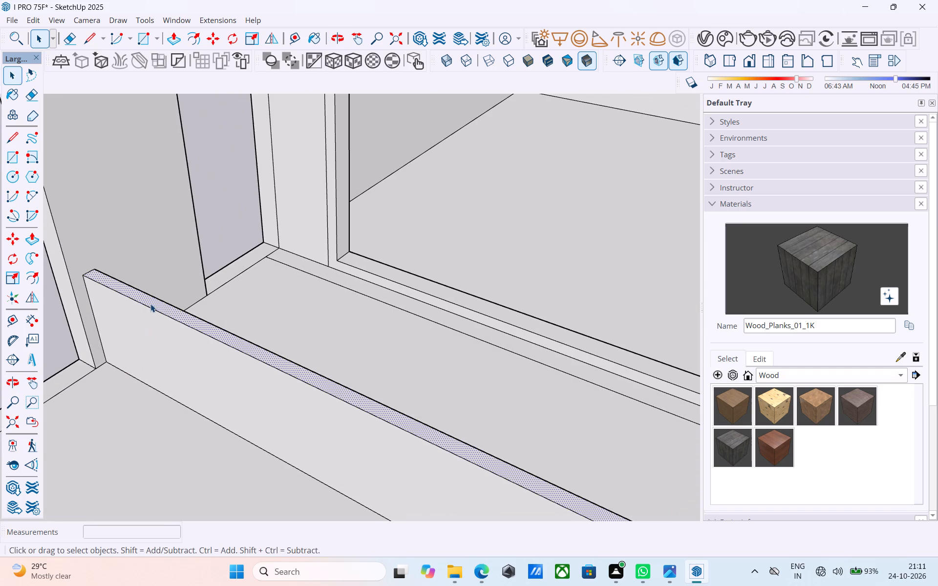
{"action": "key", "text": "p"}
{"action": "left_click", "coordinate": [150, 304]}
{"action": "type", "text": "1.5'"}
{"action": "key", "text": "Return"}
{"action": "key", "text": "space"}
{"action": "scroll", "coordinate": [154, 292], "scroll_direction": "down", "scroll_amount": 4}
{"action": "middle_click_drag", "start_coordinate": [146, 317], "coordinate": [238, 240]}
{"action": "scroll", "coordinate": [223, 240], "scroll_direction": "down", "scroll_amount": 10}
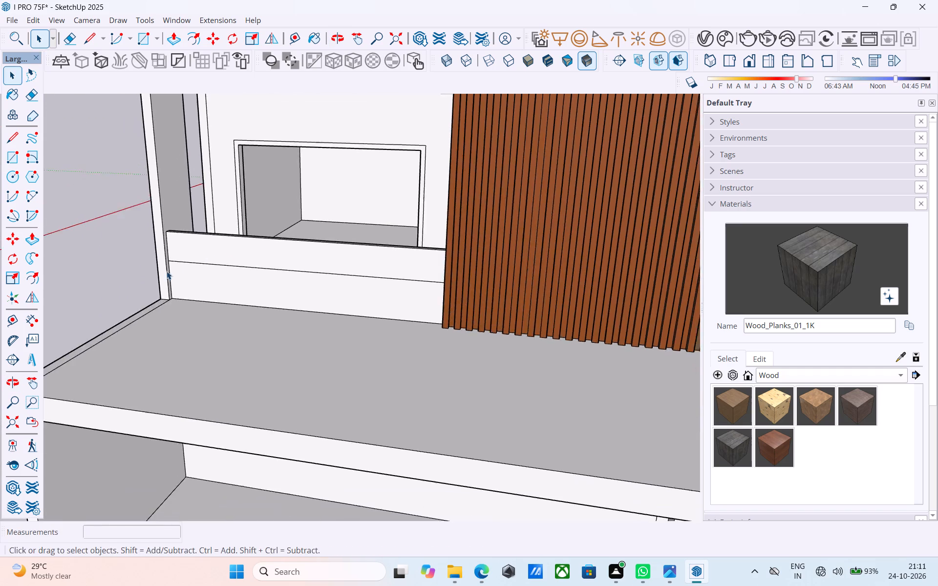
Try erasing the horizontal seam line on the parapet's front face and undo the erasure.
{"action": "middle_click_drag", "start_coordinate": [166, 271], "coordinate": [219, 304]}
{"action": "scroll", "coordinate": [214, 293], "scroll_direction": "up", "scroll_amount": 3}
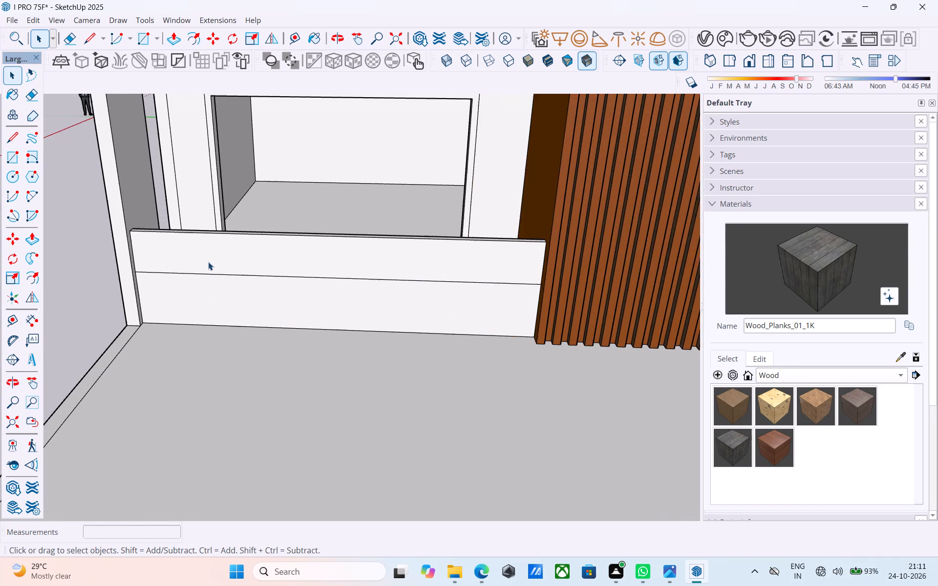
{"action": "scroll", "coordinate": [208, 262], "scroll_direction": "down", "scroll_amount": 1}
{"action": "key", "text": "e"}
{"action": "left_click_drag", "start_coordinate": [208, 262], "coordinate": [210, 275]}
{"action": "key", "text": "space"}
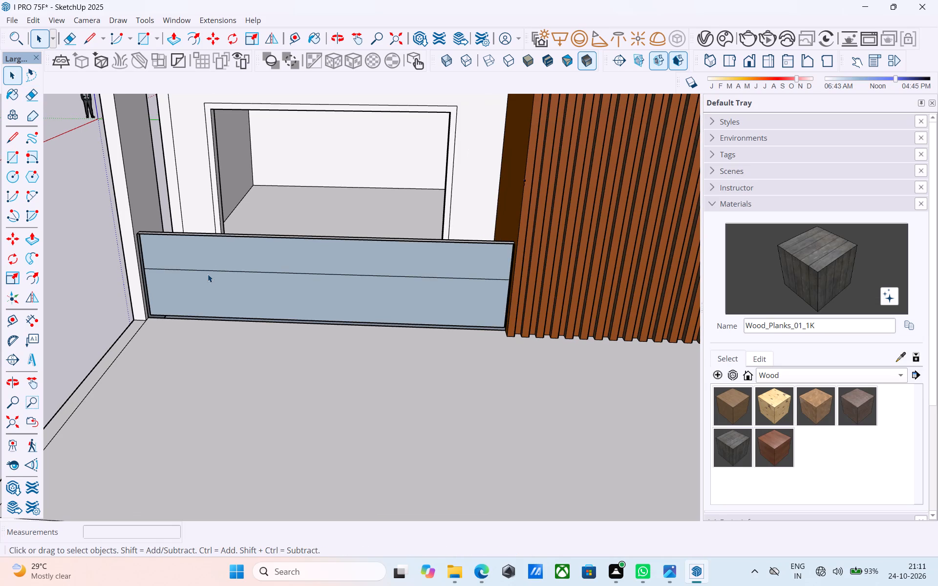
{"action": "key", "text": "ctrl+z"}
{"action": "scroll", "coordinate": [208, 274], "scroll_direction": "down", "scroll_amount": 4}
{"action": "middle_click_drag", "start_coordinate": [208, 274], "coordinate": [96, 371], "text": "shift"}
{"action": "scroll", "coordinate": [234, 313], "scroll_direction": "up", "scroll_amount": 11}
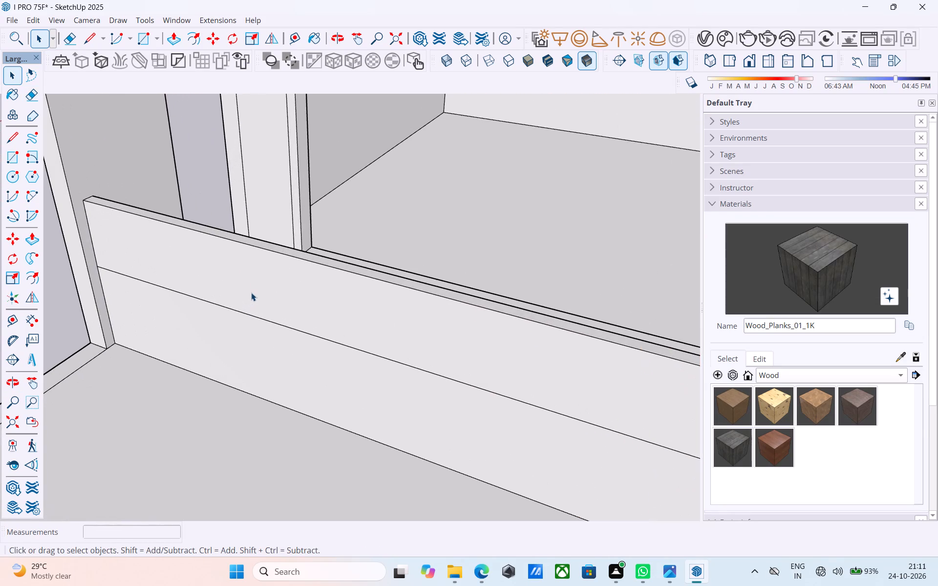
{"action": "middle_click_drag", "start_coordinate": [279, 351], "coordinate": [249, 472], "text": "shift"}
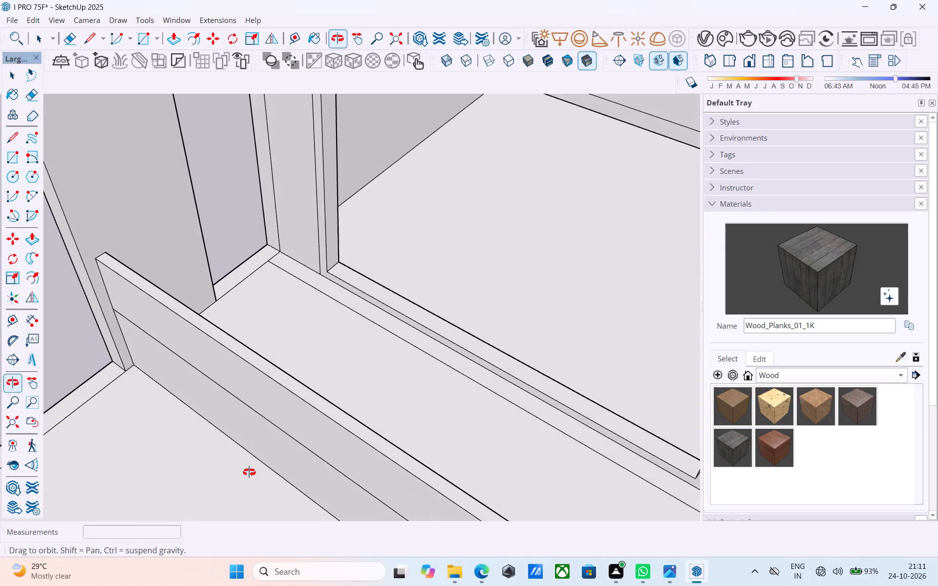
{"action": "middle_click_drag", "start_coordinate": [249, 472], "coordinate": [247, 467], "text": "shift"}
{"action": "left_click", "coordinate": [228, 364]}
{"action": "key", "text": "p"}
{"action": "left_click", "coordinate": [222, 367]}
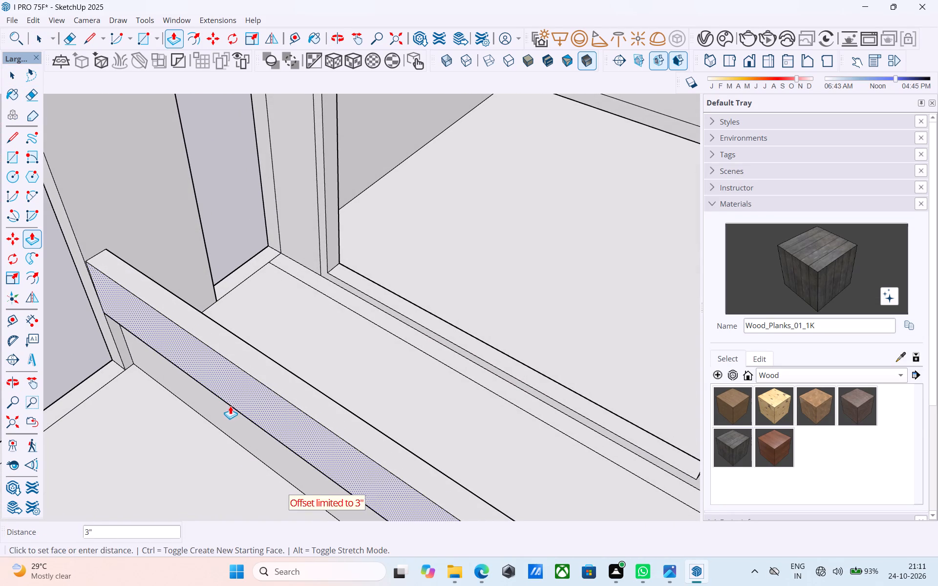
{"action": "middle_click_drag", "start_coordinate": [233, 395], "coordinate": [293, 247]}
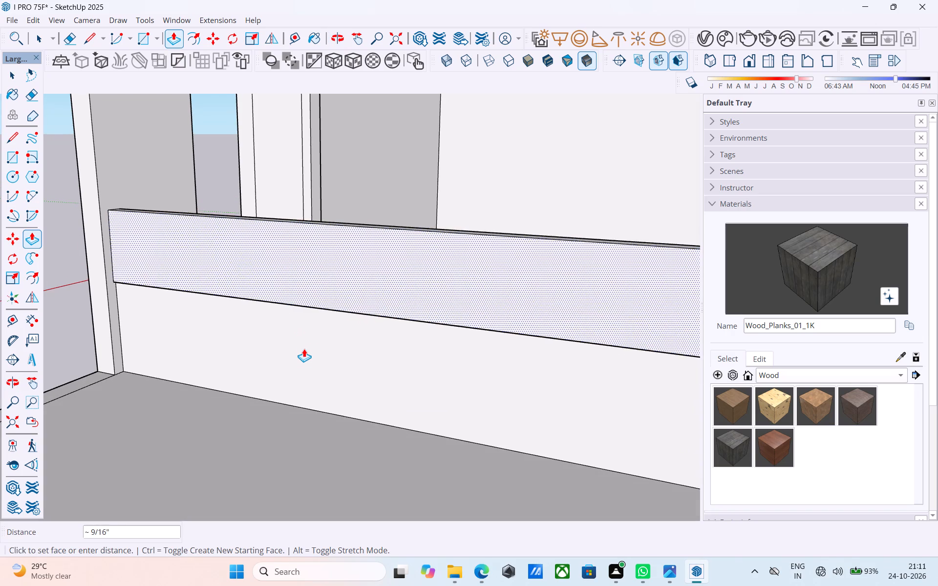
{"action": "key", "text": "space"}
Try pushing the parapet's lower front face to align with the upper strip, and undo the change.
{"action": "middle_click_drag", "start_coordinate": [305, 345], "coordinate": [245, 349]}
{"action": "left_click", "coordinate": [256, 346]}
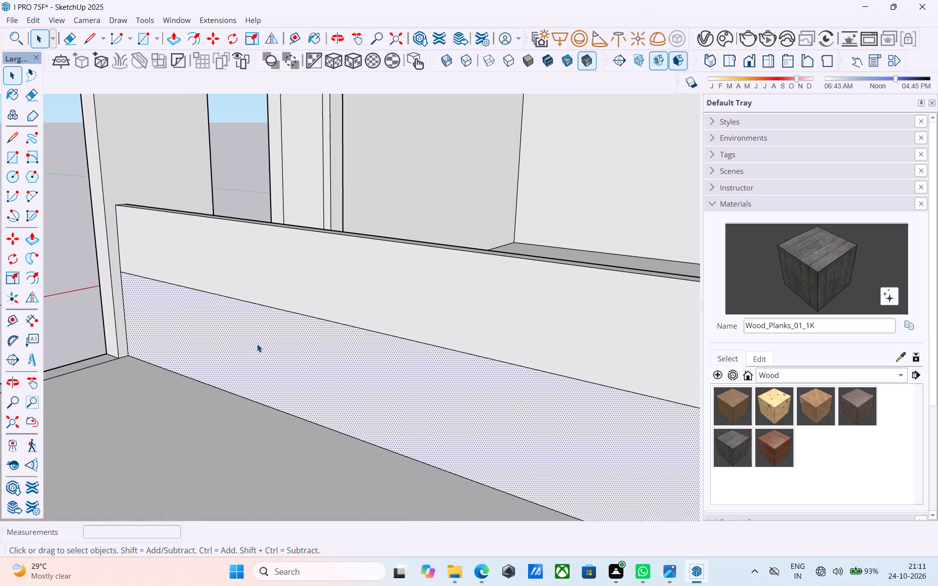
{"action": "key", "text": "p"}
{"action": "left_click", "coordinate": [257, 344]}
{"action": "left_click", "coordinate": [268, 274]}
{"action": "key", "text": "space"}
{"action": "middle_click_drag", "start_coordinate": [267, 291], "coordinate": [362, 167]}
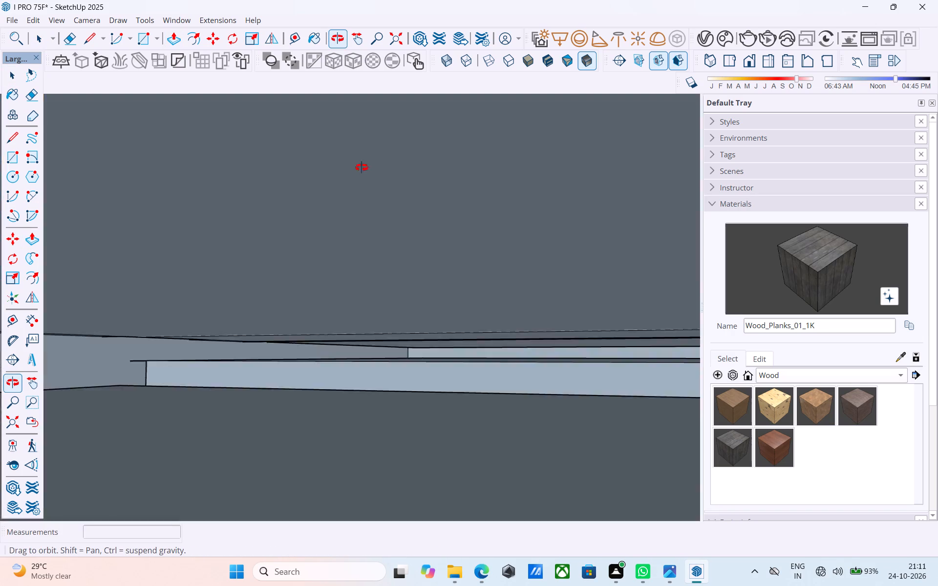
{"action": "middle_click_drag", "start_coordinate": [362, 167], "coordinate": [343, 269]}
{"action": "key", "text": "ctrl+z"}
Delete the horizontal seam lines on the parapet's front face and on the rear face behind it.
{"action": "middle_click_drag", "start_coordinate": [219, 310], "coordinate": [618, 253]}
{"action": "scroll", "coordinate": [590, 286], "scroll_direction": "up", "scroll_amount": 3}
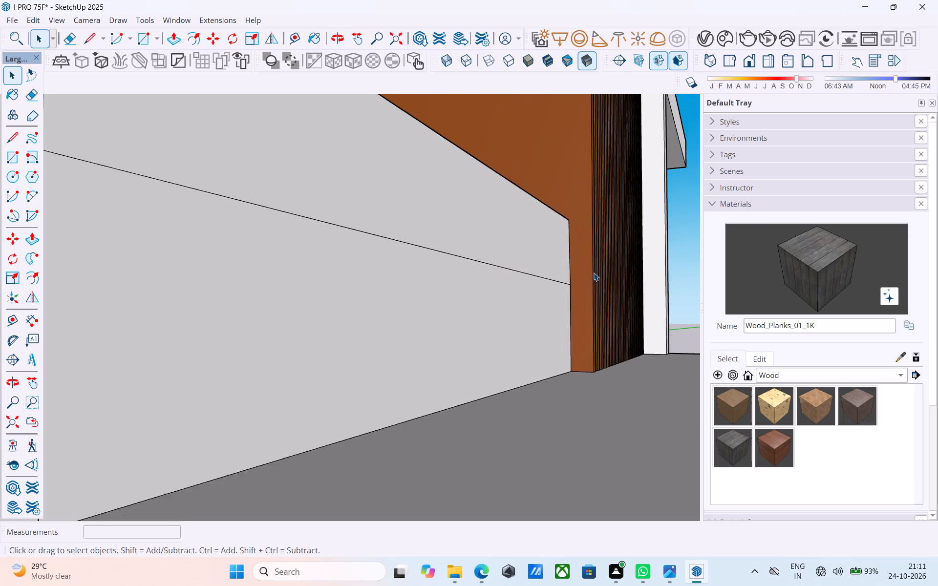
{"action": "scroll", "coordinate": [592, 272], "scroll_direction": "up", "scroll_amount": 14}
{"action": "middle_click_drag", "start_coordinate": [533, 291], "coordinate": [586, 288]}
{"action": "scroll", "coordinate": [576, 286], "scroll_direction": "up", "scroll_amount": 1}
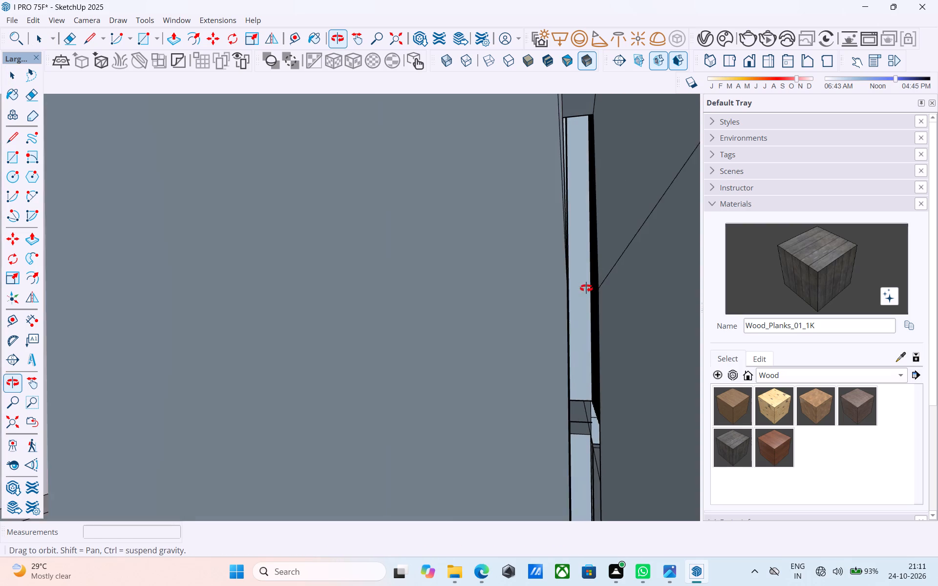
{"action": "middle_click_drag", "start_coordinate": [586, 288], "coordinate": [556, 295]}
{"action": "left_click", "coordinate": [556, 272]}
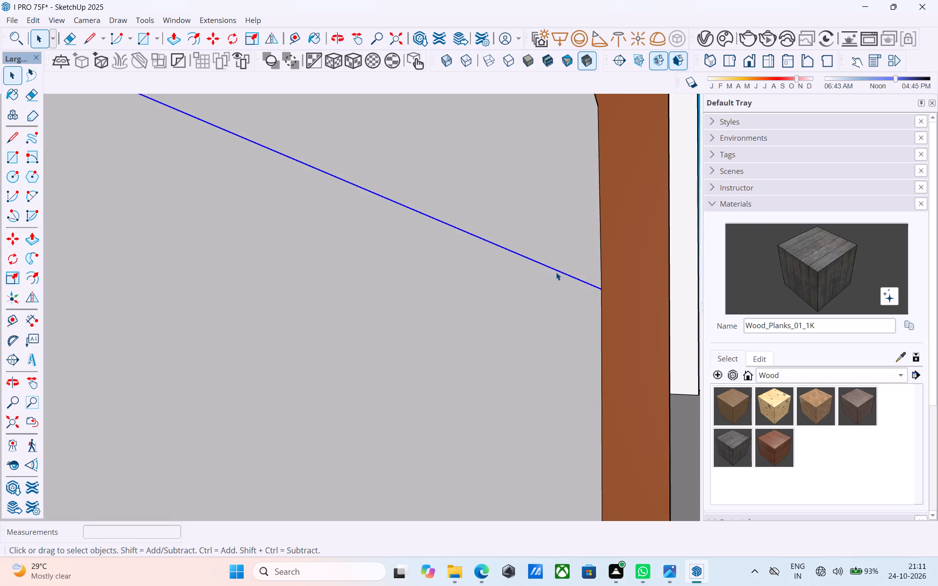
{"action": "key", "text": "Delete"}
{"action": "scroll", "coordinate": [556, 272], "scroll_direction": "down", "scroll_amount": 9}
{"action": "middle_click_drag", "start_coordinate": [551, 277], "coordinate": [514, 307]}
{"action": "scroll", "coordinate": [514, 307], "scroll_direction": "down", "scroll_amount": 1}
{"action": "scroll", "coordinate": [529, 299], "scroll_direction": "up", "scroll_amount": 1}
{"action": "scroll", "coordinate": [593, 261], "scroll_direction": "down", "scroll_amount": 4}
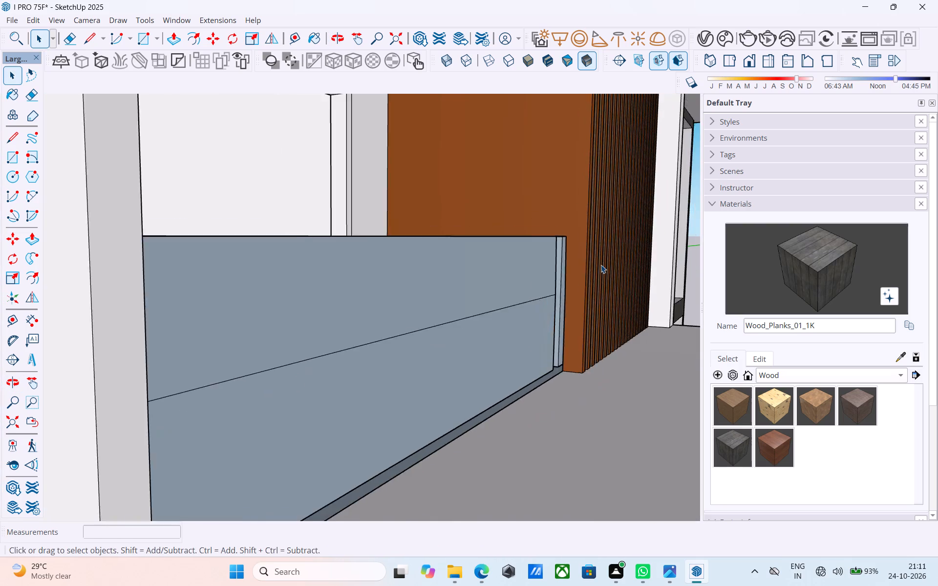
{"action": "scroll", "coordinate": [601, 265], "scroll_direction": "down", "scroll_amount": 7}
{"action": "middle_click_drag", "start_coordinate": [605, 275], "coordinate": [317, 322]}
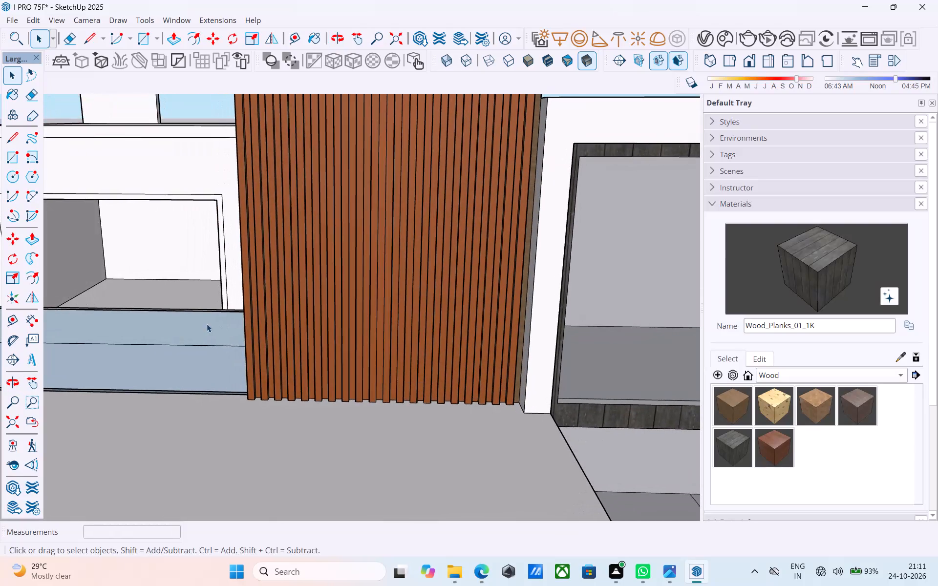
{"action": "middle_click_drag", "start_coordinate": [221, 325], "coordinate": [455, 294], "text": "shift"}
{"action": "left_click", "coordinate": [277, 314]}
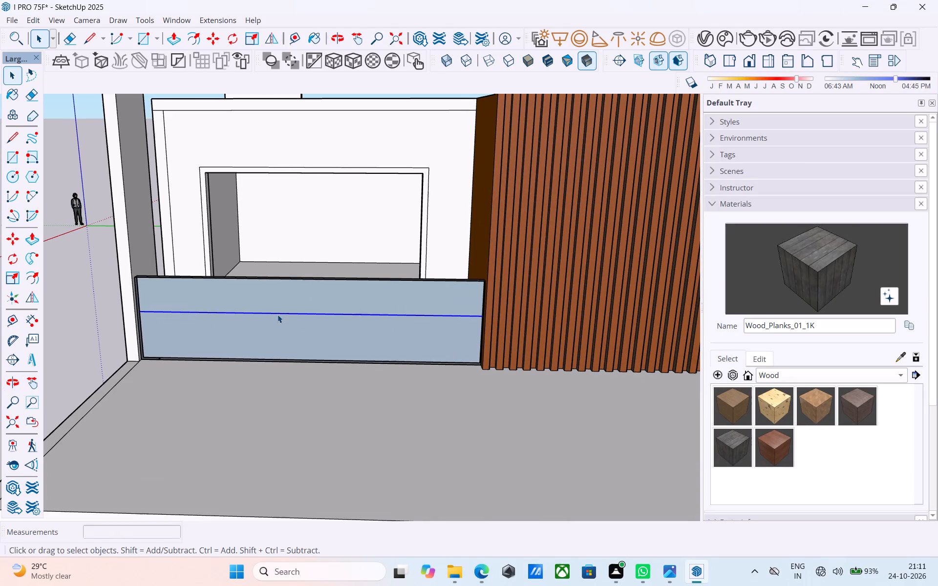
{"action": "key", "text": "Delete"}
Undo the seam deletions, the 1.5' raise and the parapet's extrusion, back to the narrow upright rectangle on the fin.
{"action": "key", "text": "ctrl+z"}
{"action": "key", "text": "ctrl+z"}
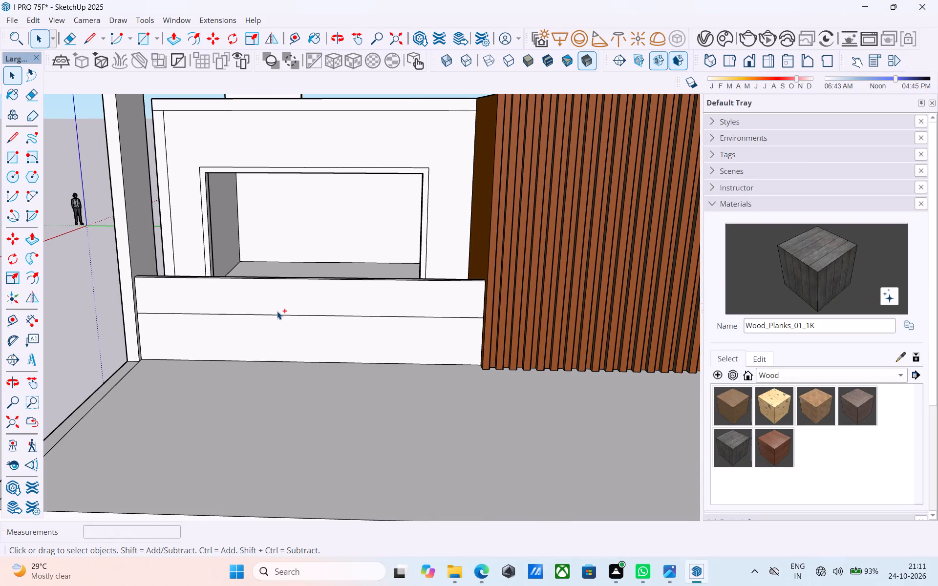
{"action": "key", "text": "ctrl+z"}
{"action": "middle_click_drag", "start_coordinate": [277, 311], "coordinate": [80, 367]}
{"action": "scroll", "coordinate": [171, 269], "scroll_direction": "up", "scroll_amount": 8}
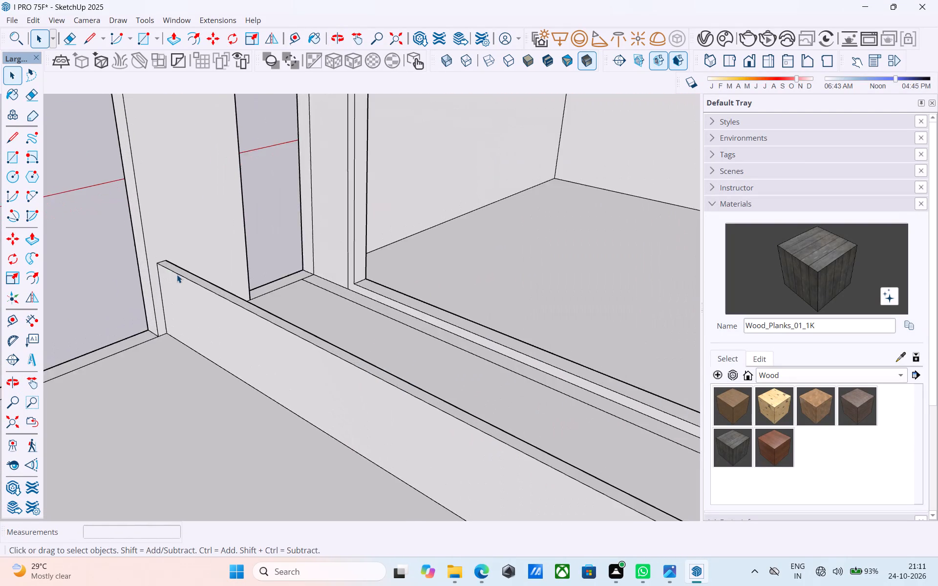
{"action": "scroll", "coordinate": [177, 274], "scroll_direction": "up", "scroll_amount": 2}
{"action": "key", "text": "ctrl+z"}
Copy the narrow rectangle's top edge 1.5' straight up on the fin's inner face.
{"action": "scroll", "coordinate": [186, 288], "scroll_direction": "down", "scroll_amount": 1}
{"action": "middle_click_drag", "start_coordinate": [250, 288], "coordinate": [630, 231]}
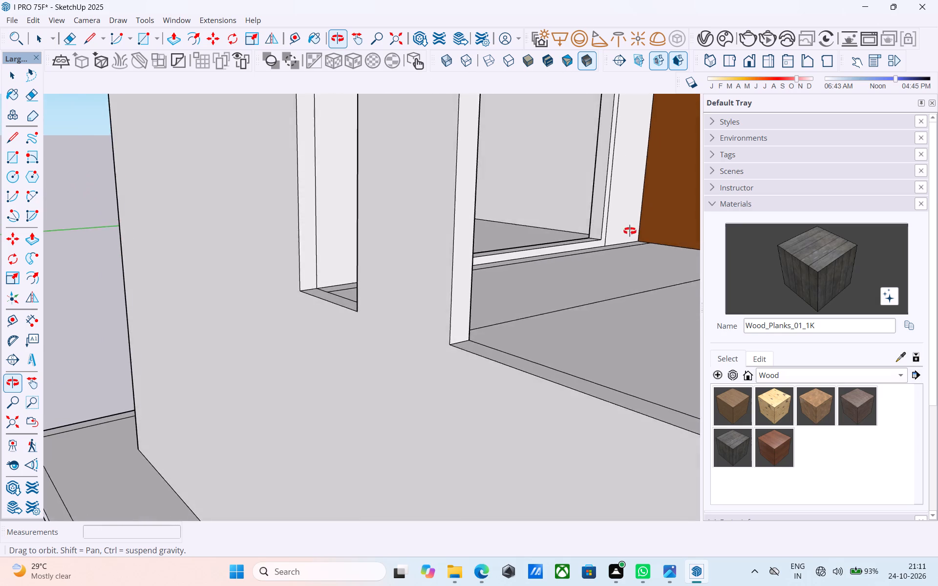
{"action": "middle_click_drag", "start_coordinate": [630, 231], "coordinate": [223, 298]}
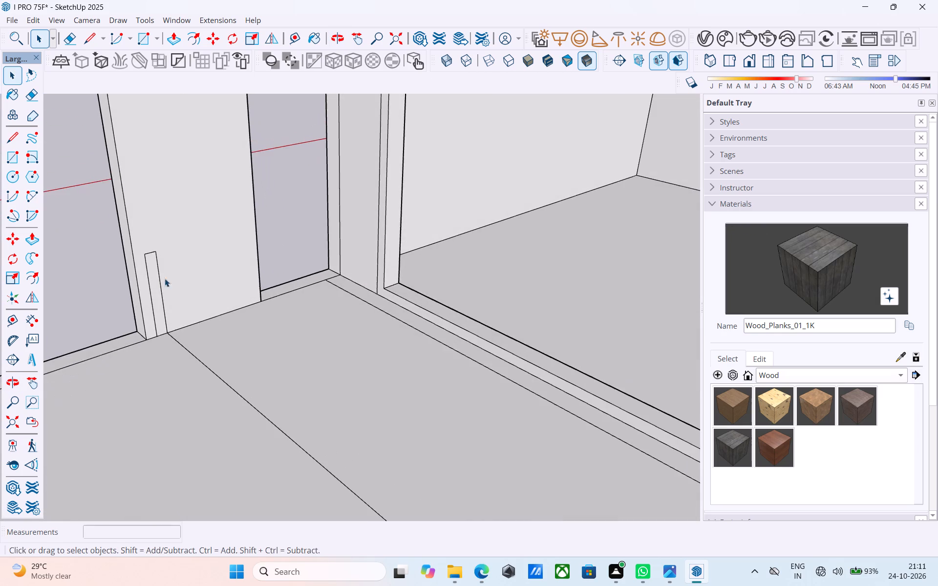
{"action": "scroll", "coordinate": [127, 248], "scroll_direction": "up", "scroll_amount": 5}
{"action": "left_click", "coordinate": [165, 258]}
{"action": "key", "text": "m"}
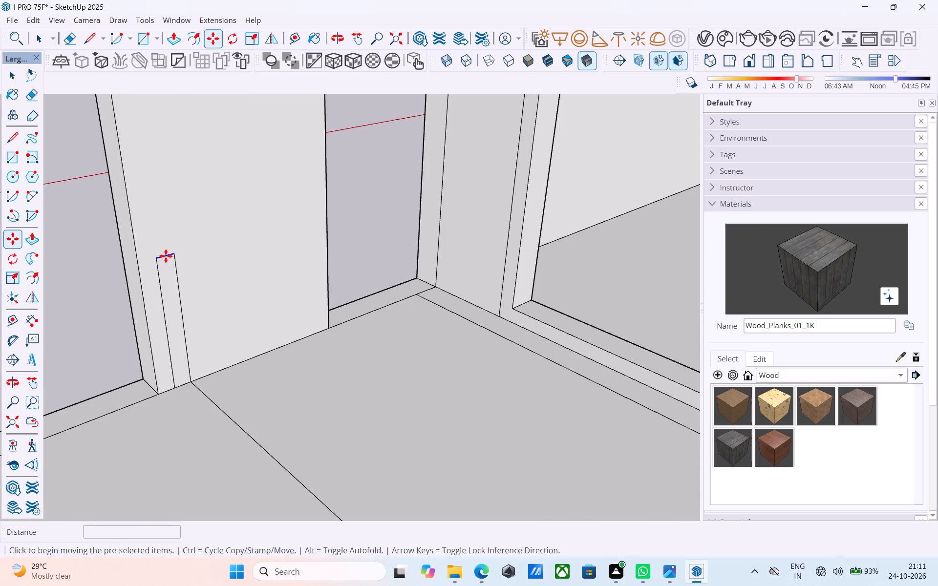
{"action": "left_click", "coordinate": [172, 257]}
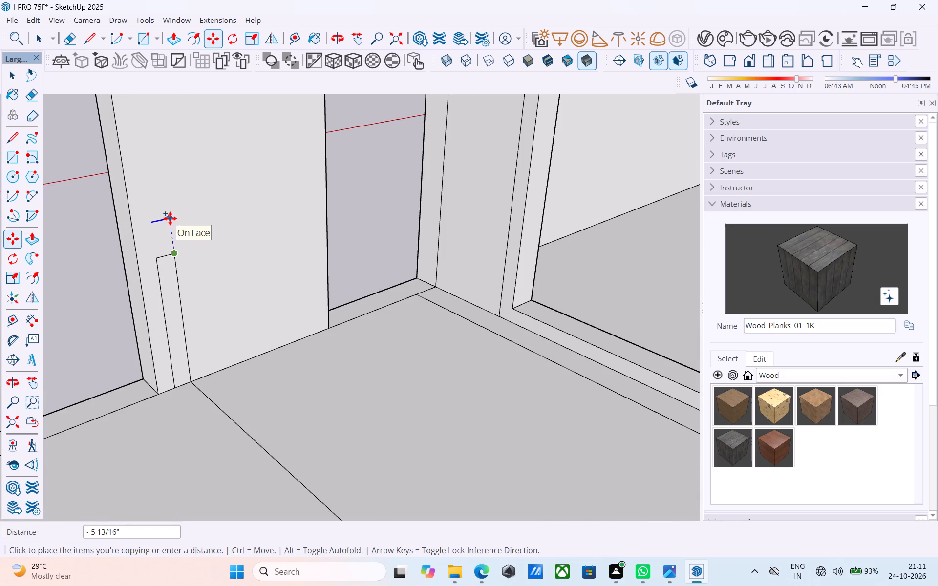
{"action": "type", "text": "1.5'"}
{"action": "key", "text": "Return"}
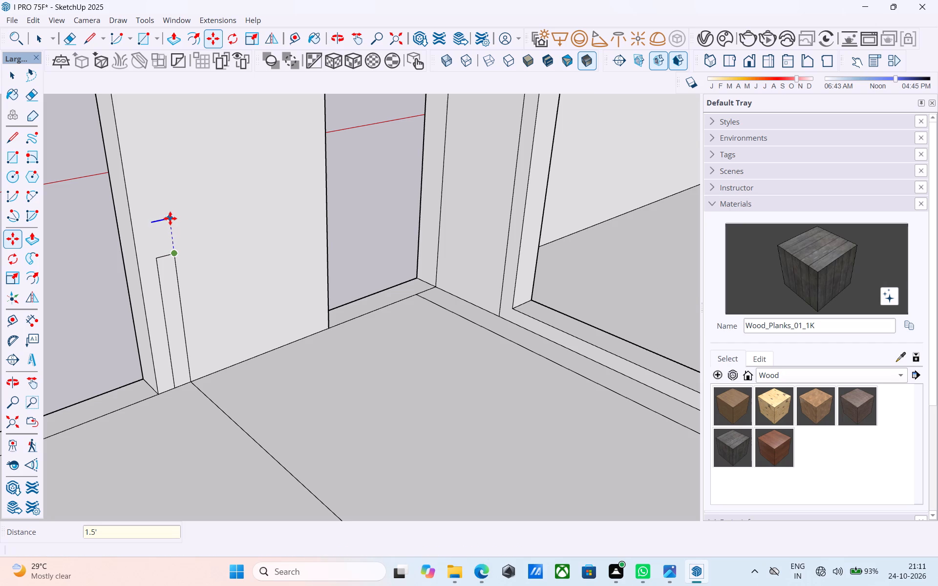
Join the copied edge to the rectangle with two upright lines and erase the old top edge between them.
{"action": "key", "text": "l"}
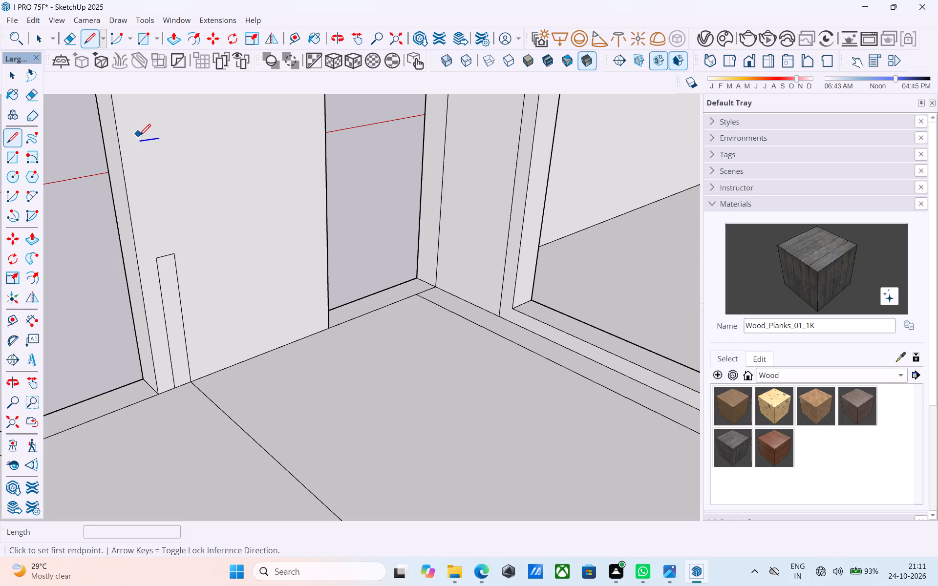
{"action": "left_click", "coordinate": [140, 139]}
{"action": "left_click", "coordinate": [156, 257]}
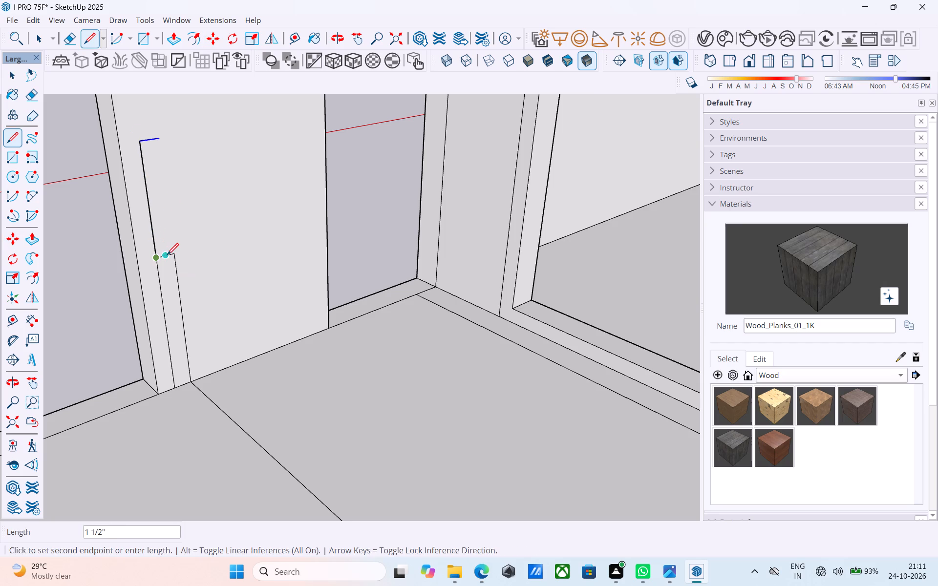
{"action": "key", "text": "l"}
{"action": "left_click", "coordinate": [174, 255]}
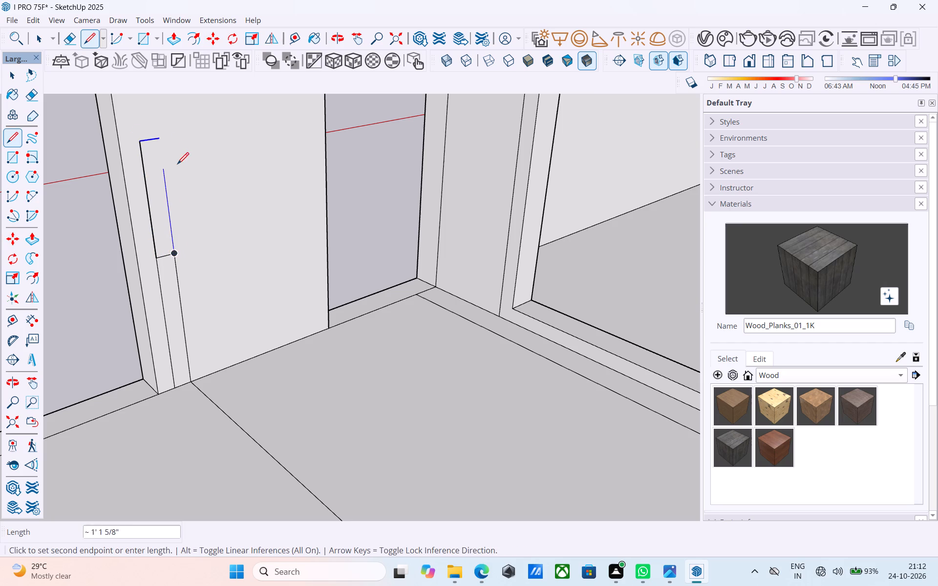
{"action": "left_click", "coordinate": [161, 139]}
{"action": "key", "text": "space"}
{"action": "key", "text": "e"}
{"action": "left_click_drag", "start_coordinate": [171, 257], "coordinate": [165, 253]}
{"action": "key", "text": "space"}
Extrude the heightened upright rectangle across the balcony to the side of the slatted wood wall, forming a seamless parapet.
{"action": "left_click", "coordinate": [165, 251]}
{"action": "key", "text": "p"}
{"action": "left_click", "coordinate": [165, 251]}
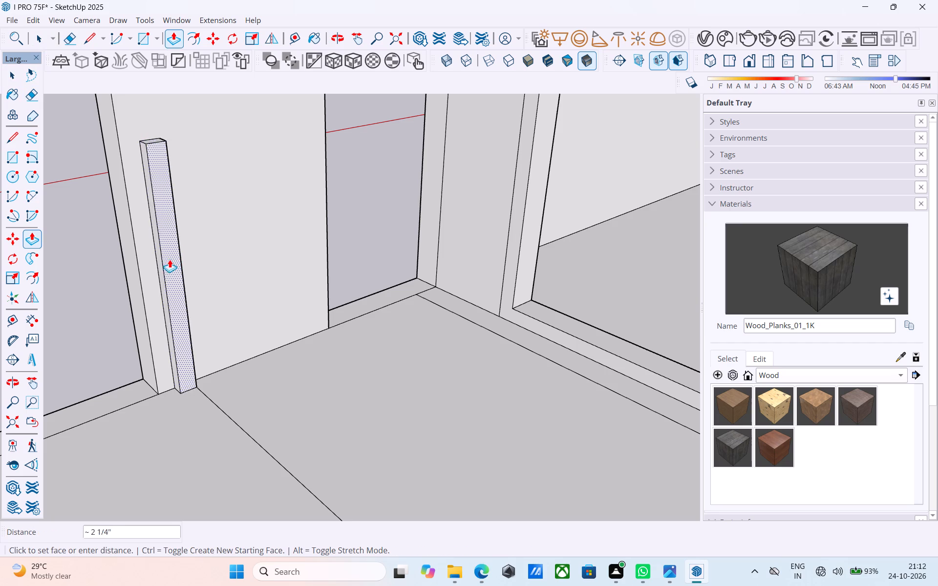
{"action": "scroll", "coordinate": [170, 261], "scroll_direction": "down", "scroll_amount": 10}
{"action": "middle_click_drag", "start_coordinate": [195, 271], "coordinate": [402, 361]}
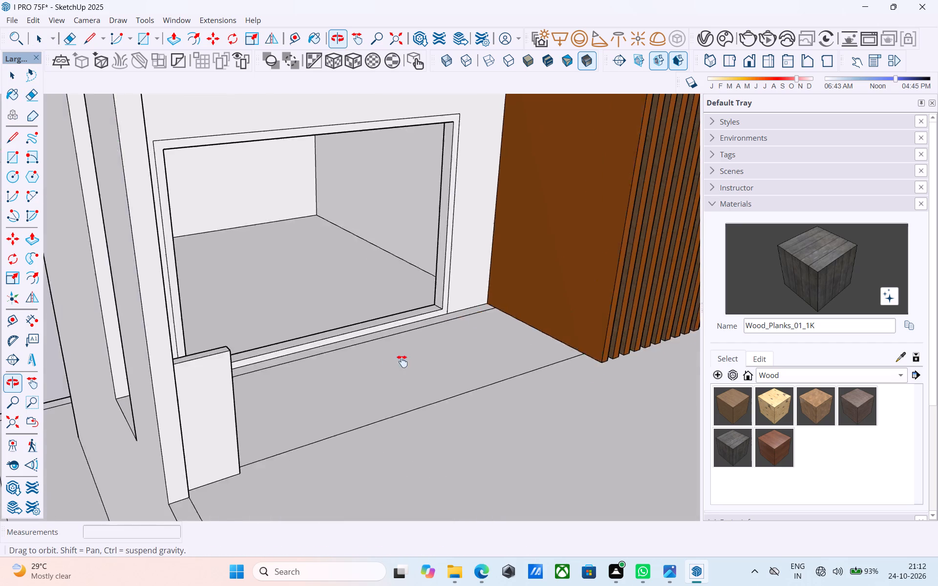
{"action": "middle_click_drag", "start_coordinate": [402, 361], "coordinate": [364, 383]}
{"action": "left_click", "coordinate": [481, 251]}
{"action": "scroll", "coordinate": [480, 289], "scroll_direction": "down", "scroll_amount": 5}
{"action": "middle_click_drag", "start_coordinate": [474, 324], "coordinate": [309, 349], "text": "shift"}
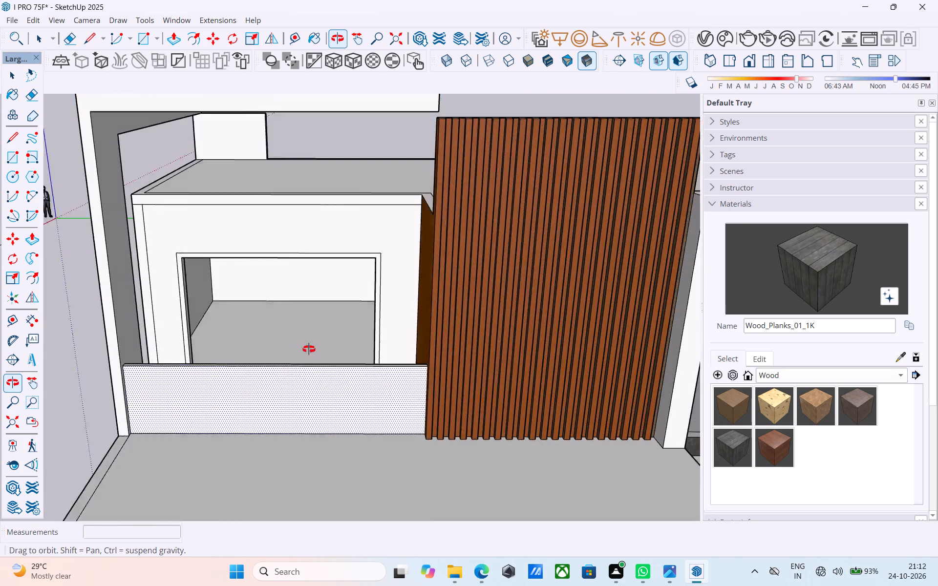
{"action": "middle_click_drag", "start_coordinate": [309, 349], "coordinate": [398, 380], "text": "shift"}
{"action": "key", "text": "space"}
Paint the parapet's rear and front faces with the Glass_Basic_01 material from the Glass collection.
{"action": "scroll", "coordinate": [284, 311], "scroll_direction": "down", "scroll_amount": 3}
{"action": "middle_click_drag", "start_coordinate": [260, 314], "coordinate": [623, 288]}
{"action": "middle_click_drag", "start_coordinate": [315, 301], "coordinate": [450, 260]}
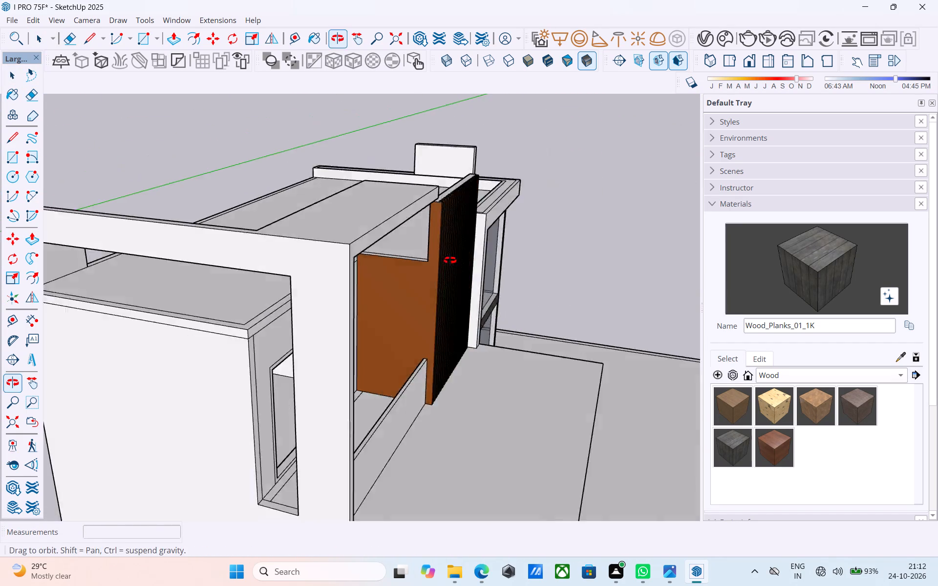
{"action": "middle_click_drag", "start_coordinate": [450, 260], "coordinate": [543, 249]}
{"action": "left_click", "coordinate": [784, 377]}
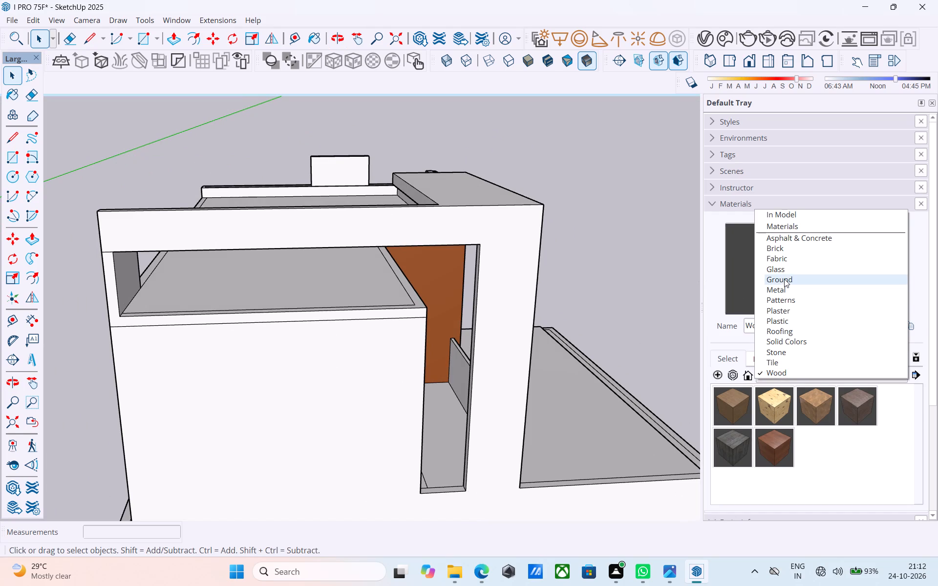
{"action": "left_click", "coordinate": [784, 274]}
{"action": "left_click", "coordinate": [720, 404]}
{"action": "scroll", "coordinate": [456, 383], "scroll_direction": "up", "scroll_amount": 5}
{"action": "left_click", "coordinate": [458, 378]}
{"action": "scroll", "coordinate": [497, 366], "scroll_direction": "down", "scroll_amount": 3}
{"action": "middle_click_drag", "start_coordinate": [490, 362], "coordinate": [272, 300]}
{"action": "left_click", "coordinate": [331, 383]}
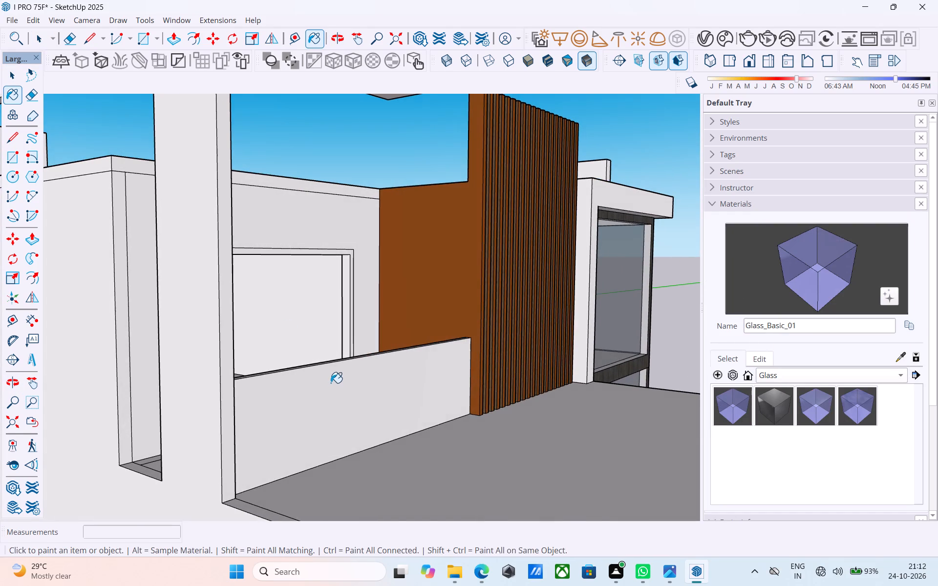
{"action": "scroll", "coordinate": [384, 299], "scroll_direction": "down", "scroll_amount": 6}
{"action": "middle_click_drag", "start_coordinate": [397, 296], "coordinate": [222, 364]}
{"action": "key", "text": "space"}
{"action": "scroll", "coordinate": [219, 352], "scroll_direction": "down", "scroll_amount": 6}
{"action": "middle_click_drag", "start_coordinate": [219, 352], "coordinate": [227, 385], "text": "shift"}
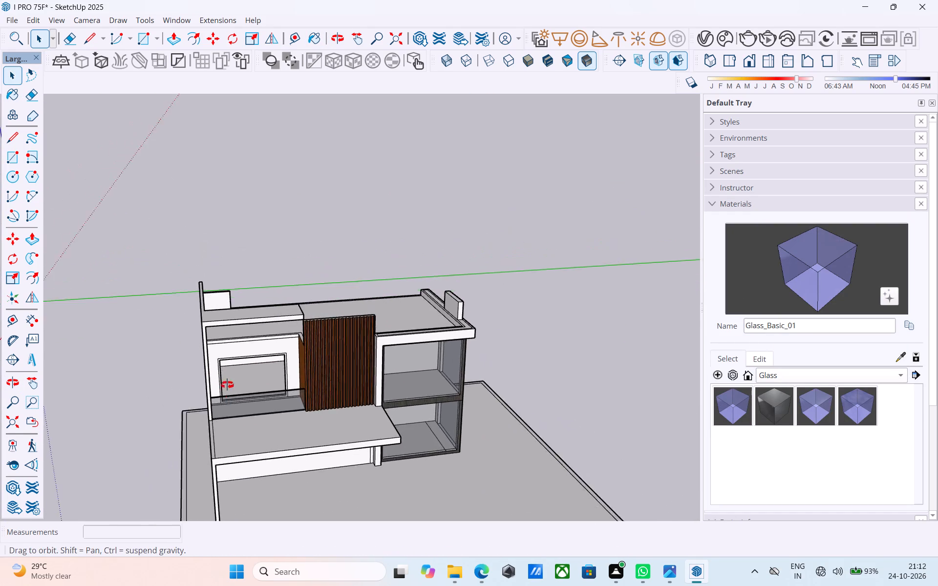
Save the house model with the newly glazed balcony parapet.
{"action": "middle_click_drag", "start_coordinate": [227, 385], "coordinate": [143, 352], "text": "shift"}
{"action": "scroll", "coordinate": [230, 372], "scroll_direction": "up", "scroll_amount": 6}
{"action": "key", "text": "ctrl+s"}
{"action": "key", "text": "space"}
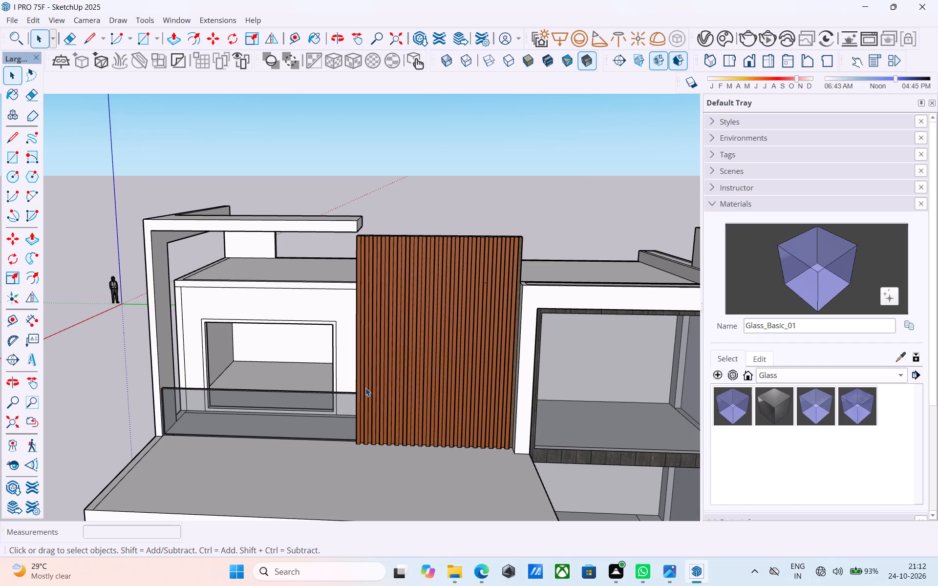
{"action": "key", "text": "ctrl+s"}
Examine the house exterior and the glass parapet's joints with the tall fin and the slatted wood wall from several angles.
{"action": "left_click", "coordinate": [424, 376]}
{"action": "scroll", "coordinate": [267, 232], "scroll_direction": "down", "scroll_amount": 6}
{"action": "middle_click_drag", "start_coordinate": [258, 235], "coordinate": [219, 207]}
{"action": "scroll", "coordinate": [242, 227], "scroll_direction": "up", "scroll_amount": 6}
{"action": "scroll", "coordinate": [234, 253], "scroll_direction": "down", "scroll_amount": 2}
{"action": "middle_click_drag", "start_coordinate": [229, 259], "coordinate": [230, 158]}
{"action": "scroll", "coordinate": [240, 233], "scroll_direction": "up", "scroll_amount": 4}
{"action": "scroll", "coordinate": [238, 243], "scroll_direction": "down", "scroll_amount": 1}
{"action": "middle_click_drag", "start_coordinate": [272, 222], "coordinate": [457, 182]}
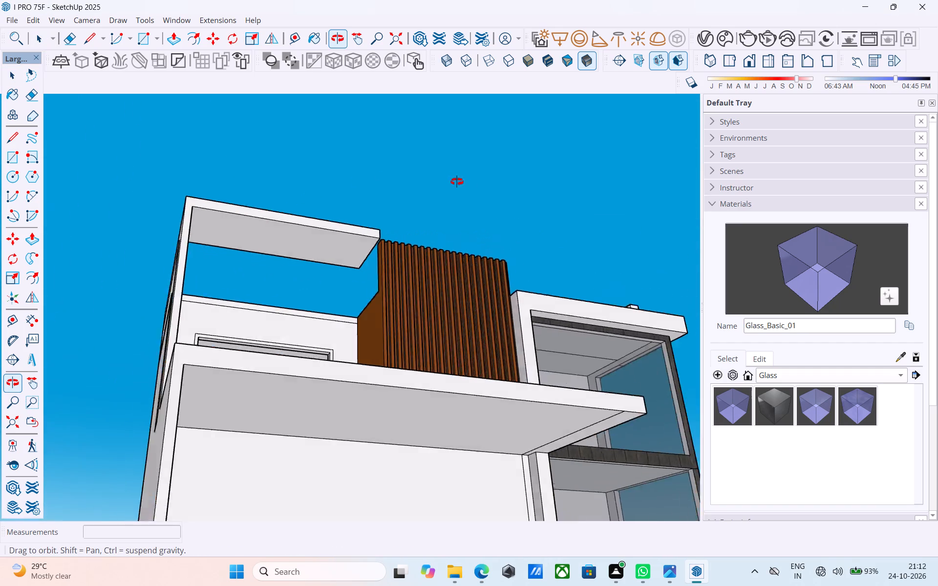
{"action": "middle_click_drag", "start_coordinate": [457, 182], "coordinate": [375, 271]}
{"action": "scroll", "coordinate": [375, 270], "scroll_direction": "down", "scroll_amount": 5}
{"action": "middle_click_drag", "start_coordinate": [368, 265], "coordinate": [537, 277]}
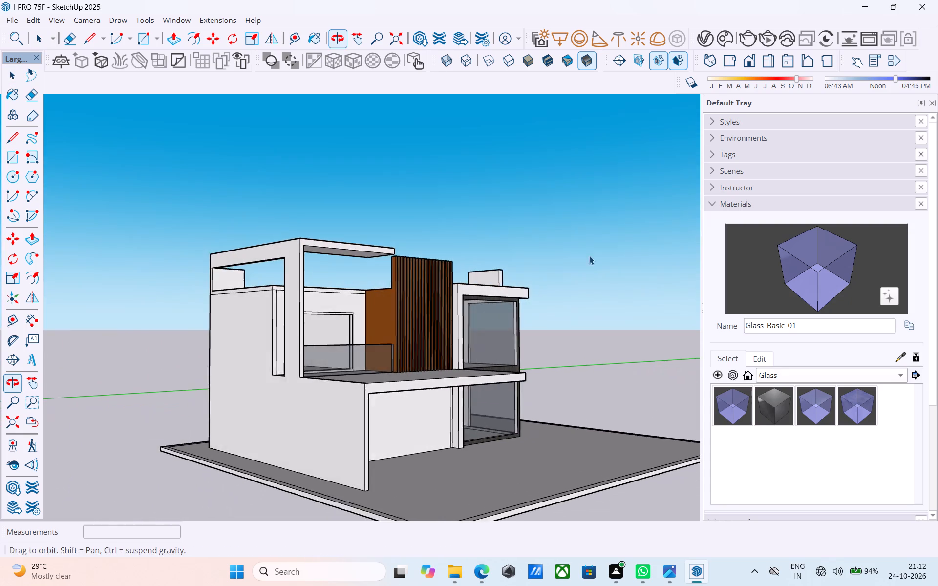
{"action": "middle_click_drag", "start_coordinate": [471, 218], "coordinate": [214, 337]}
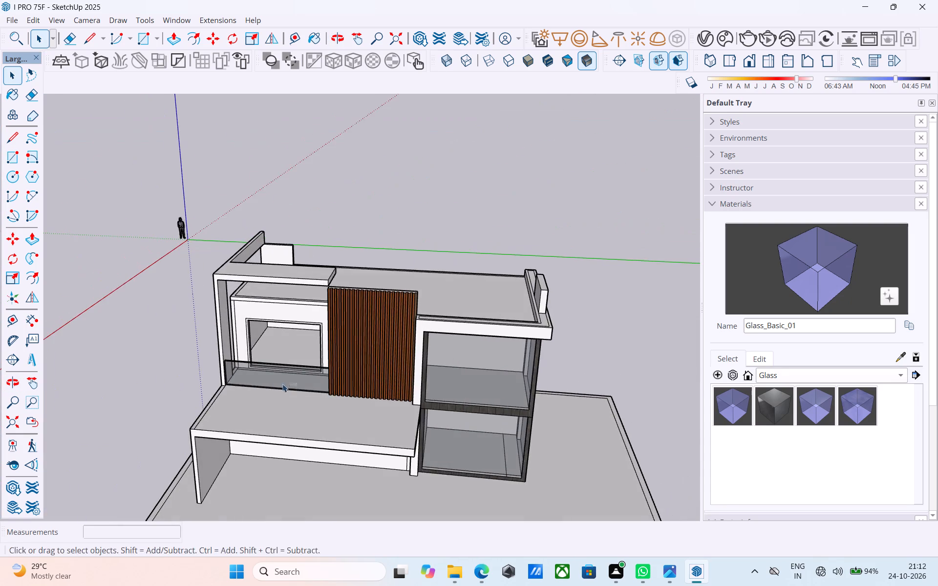
{"action": "middle_click_drag", "start_coordinate": [283, 386], "coordinate": [263, 297]}
{"action": "scroll", "coordinate": [258, 279], "scroll_direction": "down", "scroll_amount": 2}
{"action": "middle_click_drag", "start_coordinate": [283, 374], "coordinate": [395, 291]}
{"action": "scroll", "coordinate": [244, 342], "scroll_direction": "up", "scroll_amount": 8}
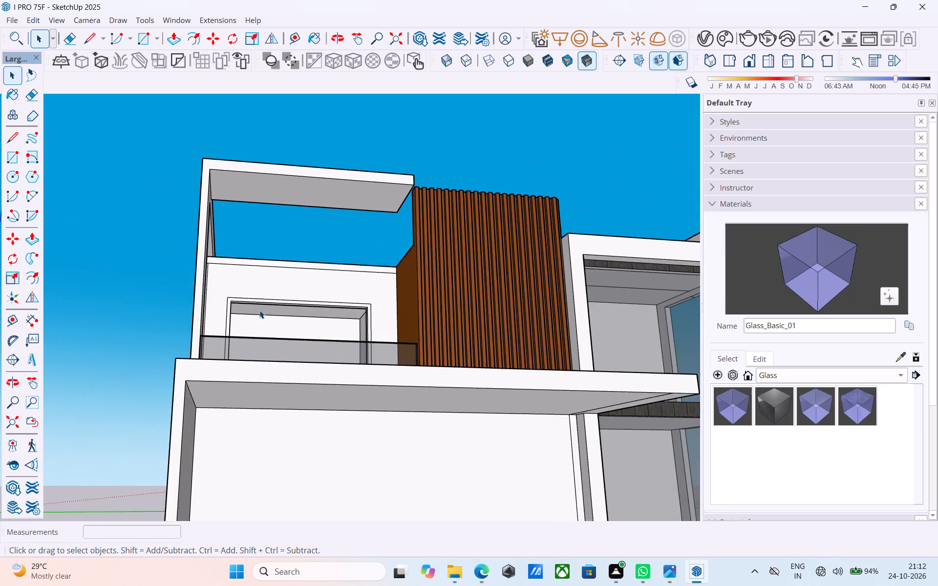
{"action": "scroll", "coordinate": [272, 300], "scroll_direction": "down", "scroll_amount": 7}
{"action": "middle_click_drag", "start_coordinate": [265, 324], "coordinate": [253, 374]}
{"action": "scroll", "coordinate": [260, 361], "scroll_direction": "up", "scroll_amount": 6}
{"action": "middle_click_drag", "start_coordinate": [284, 326], "coordinate": [239, 352]}
{"action": "scroll", "coordinate": [239, 344], "scroll_direction": "up", "scroll_amount": 1}
{"action": "scroll", "coordinate": [277, 280], "scroll_direction": "down", "scroll_amount": 5}
{"action": "middle_click_drag", "start_coordinate": [292, 273], "coordinate": [205, 311]}
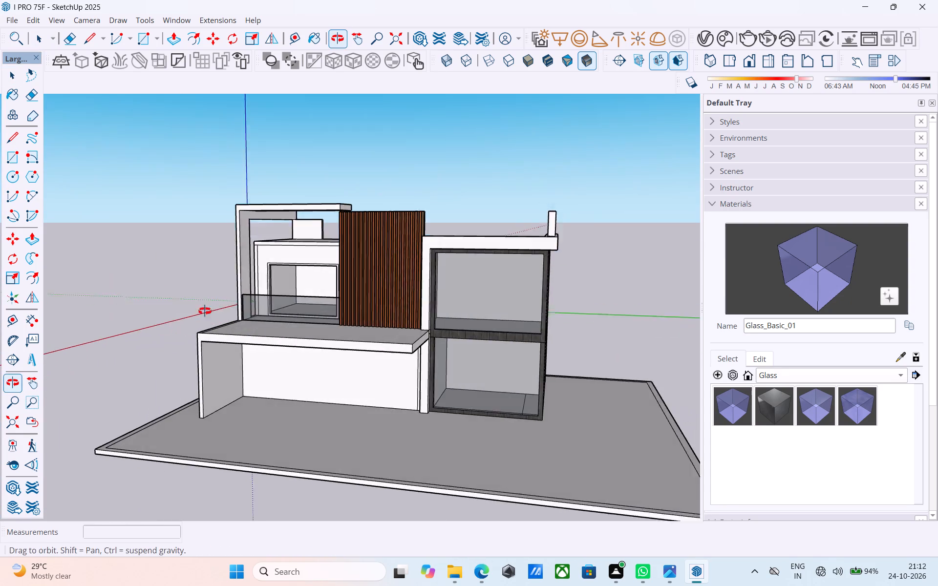
{"action": "middle_click_drag", "start_coordinate": [205, 311], "coordinate": [203, 314]}
{"action": "middle_click_drag", "start_coordinate": [242, 356], "coordinate": [209, 341]}
{"action": "scroll", "coordinate": [269, 320], "scroll_direction": "up", "scroll_amount": 6}
{"action": "scroll", "coordinate": [280, 314], "scroll_direction": "down", "scroll_amount": 4}
{"action": "middle_click_drag", "start_coordinate": [275, 314], "coordinate": [198, 364]}
{"action": "scroll", "coordinate": [246, 331], "scroll_direction": "up", "scroll_amount": 4}
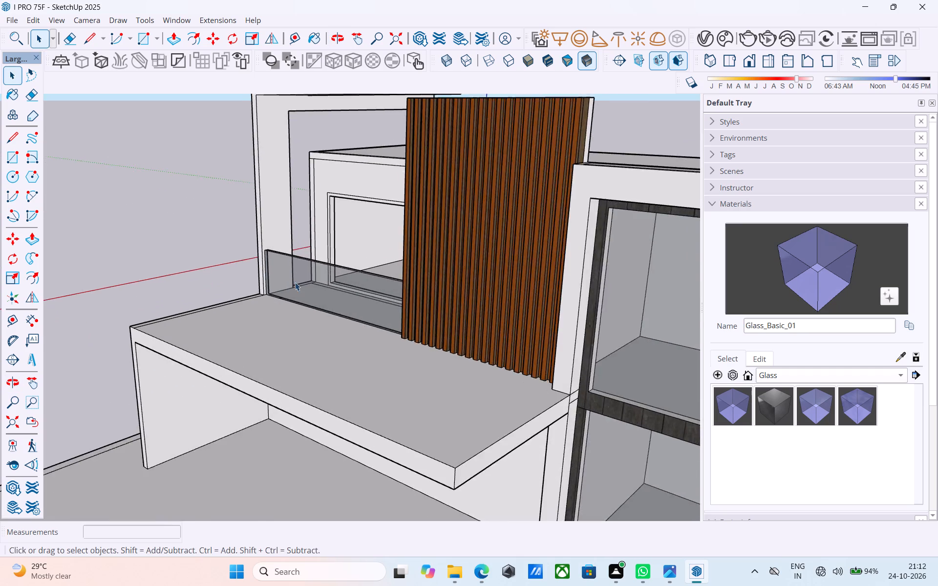
{"action": "scroll", "coordinate": [293, 281], "scroll_direction": "up", "scroll_amount": 5}
{"action": "middle_click_drag", "start_coordinate": [270, 274], "coordinate": [726, 286]}
{"action": "middle_click_drag", "start_coordinate": [481, 298], "coordinate": [527, 318]}
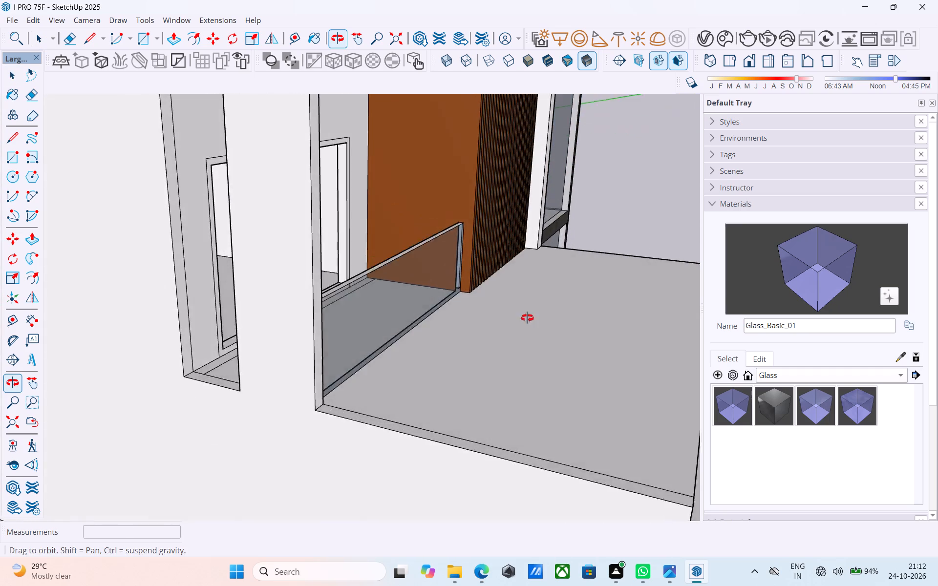
{"action": "middle_click_drag", "start_coordinate": [527, 318], "coordinate": [526, 321]}
{"action": "scroll", "coordinate": [443, 322], "scroll_direction": "up", "scroll_amount": 4}
{"action": "middle_click_drag", "start_coordinate": [395, 311], "coordinate": [450, 300]}
{"action": "scroll", "coordinate": [450, 300], "scroll_direction": "up", "scroll_amount": 5}
{"action": "scroll", "coordinate": [450, 300], "scroll_direction": "down", "scroll_amount": 5}
{"action": "middle_click_drag", "start_coordinate": [475, 305], "coordinate": [437, 291]}
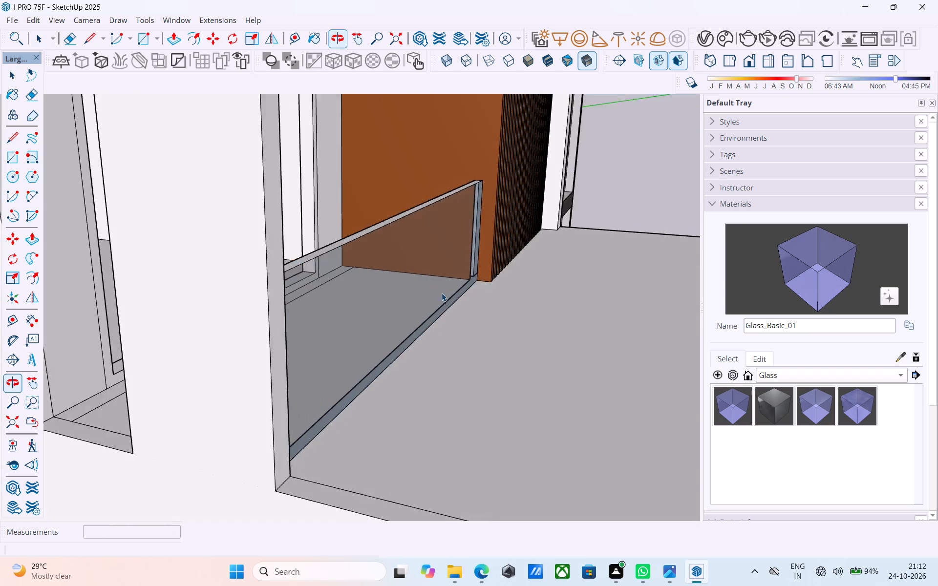
{"action": "scroll", "coordinate": [444, 293], "scroll_direction": "up", "scroll_amount": 4}
{"action": "middle_click_drag", "start_coordinate": [468, 290], "coordinate": [247, 303]}
{"action": "scroll", "coordinate": [454, 261], "scroll_direction": "down", "scroll_amount": 10}
{"action": "middle_click_drag", "start_coordinate": [571, 259], "coordinate": [344, 290]}
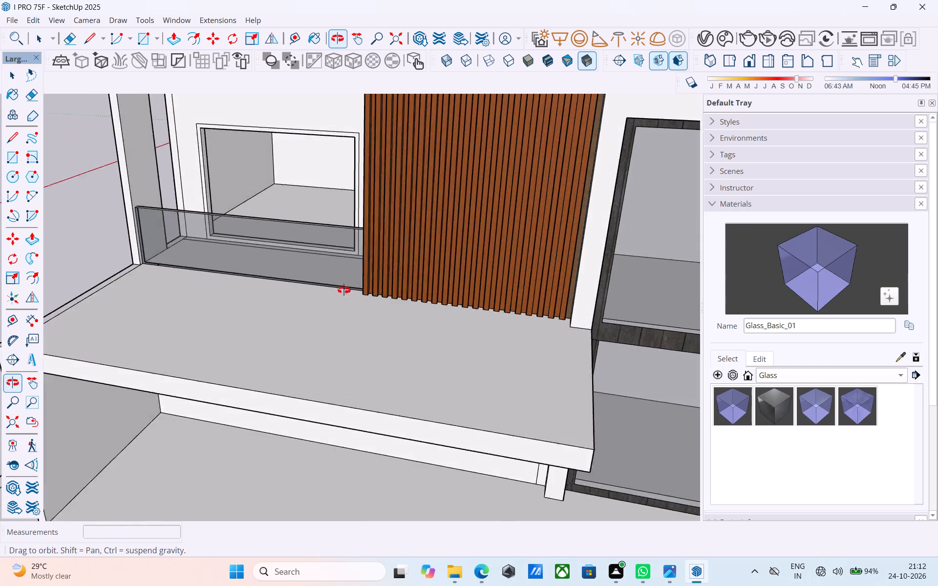
{"action": "middle_click_drag", "start_coordinate": [344, 290], "coordinate": [297, 340]}
Draw a 3" line across the parapet's base where it meets the tall fin, closing the face at that end.
{"action": "scroll", "coordinate": [233, 239], "scroll_direction": "up", "scroll_amount": 8}
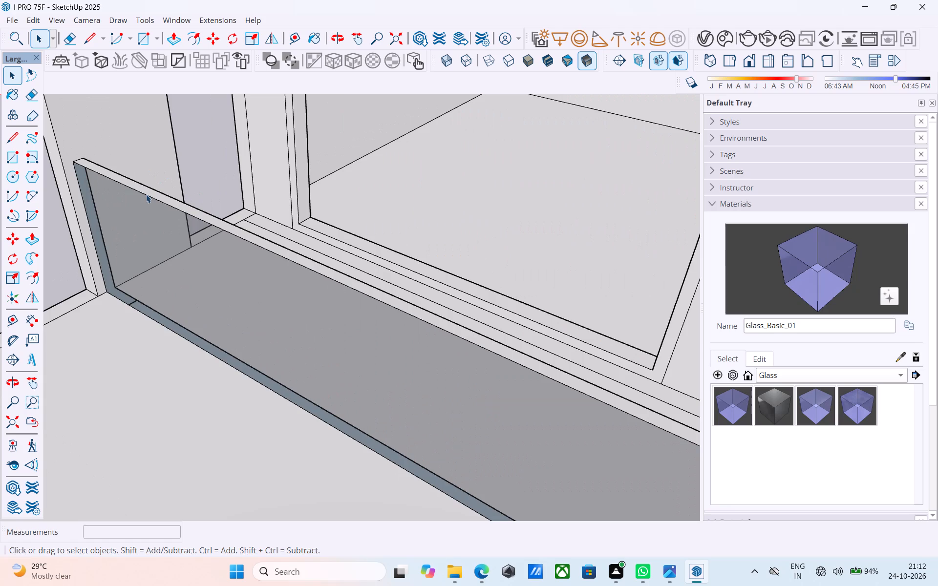
{"action": "middle_click_drag", "start_coordinate": [154, 193], "coordinate": [289, 169]}
{"action": "scroll", "coordinate": [276, 219], "scroll_direction": "up", "scroll_amount": 10}
{"action": "middle_click_drag", "start_coordinate": [248, 258], "coordinate": [85, 222]}
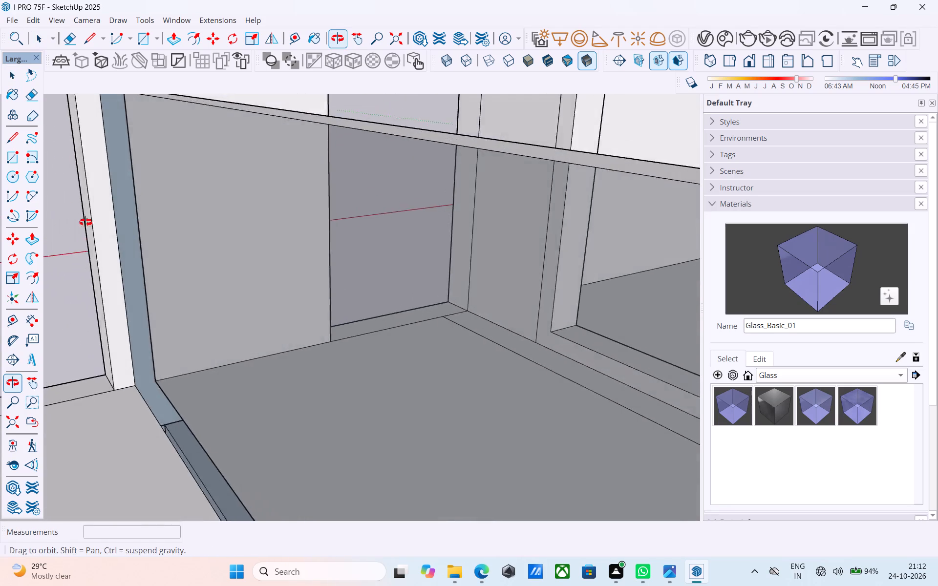
{"action": "middle_click_drag", "start_coordinate": [85, 222], "coordinate": [64, 208]}
{"action": "key", "text": "l"}
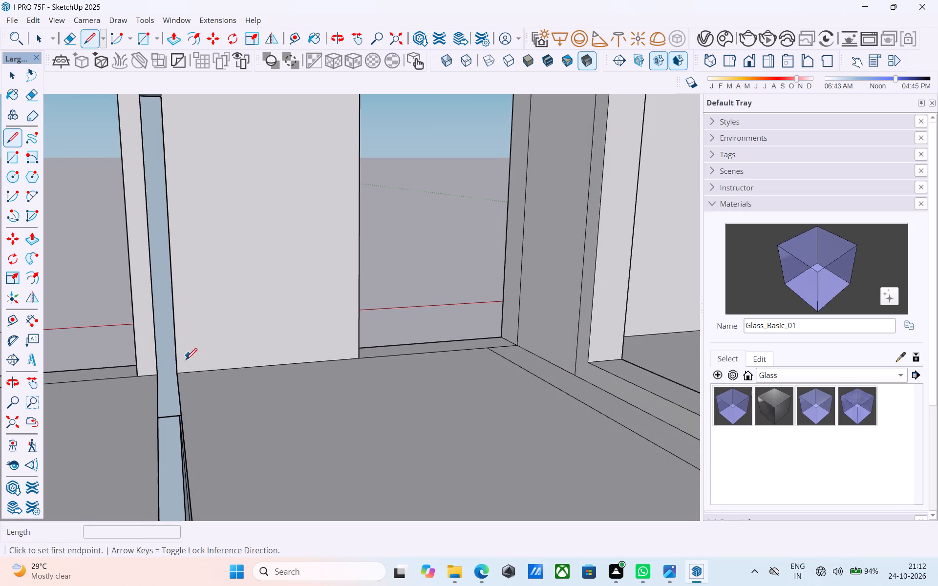
{"action": "left_click", "coordinate": [180, 373]}
{"action": "left_click", "coordinate": [158, 376]}
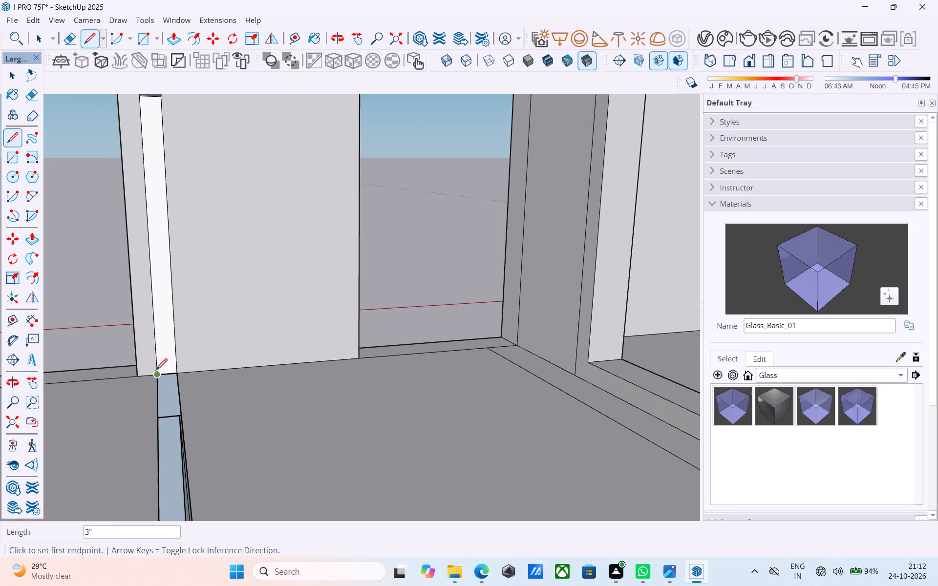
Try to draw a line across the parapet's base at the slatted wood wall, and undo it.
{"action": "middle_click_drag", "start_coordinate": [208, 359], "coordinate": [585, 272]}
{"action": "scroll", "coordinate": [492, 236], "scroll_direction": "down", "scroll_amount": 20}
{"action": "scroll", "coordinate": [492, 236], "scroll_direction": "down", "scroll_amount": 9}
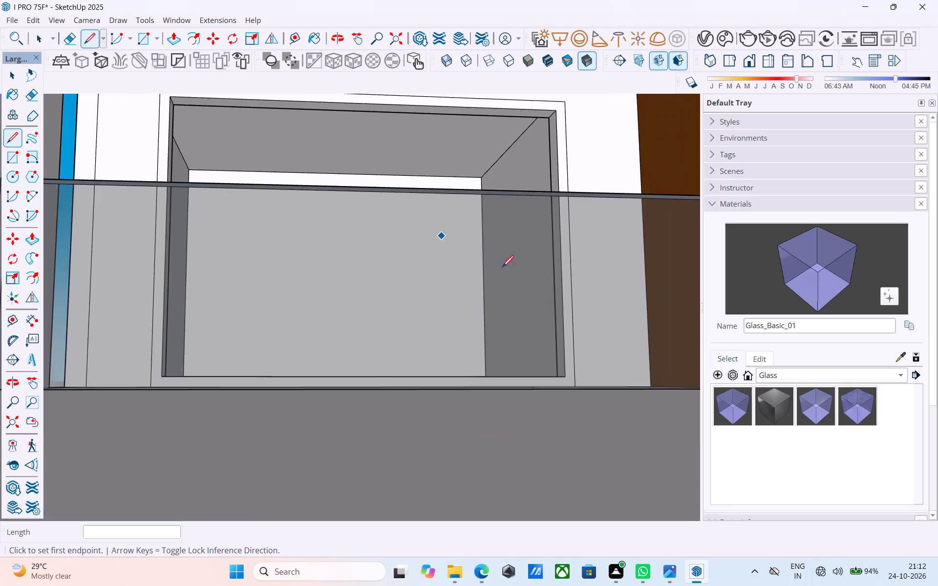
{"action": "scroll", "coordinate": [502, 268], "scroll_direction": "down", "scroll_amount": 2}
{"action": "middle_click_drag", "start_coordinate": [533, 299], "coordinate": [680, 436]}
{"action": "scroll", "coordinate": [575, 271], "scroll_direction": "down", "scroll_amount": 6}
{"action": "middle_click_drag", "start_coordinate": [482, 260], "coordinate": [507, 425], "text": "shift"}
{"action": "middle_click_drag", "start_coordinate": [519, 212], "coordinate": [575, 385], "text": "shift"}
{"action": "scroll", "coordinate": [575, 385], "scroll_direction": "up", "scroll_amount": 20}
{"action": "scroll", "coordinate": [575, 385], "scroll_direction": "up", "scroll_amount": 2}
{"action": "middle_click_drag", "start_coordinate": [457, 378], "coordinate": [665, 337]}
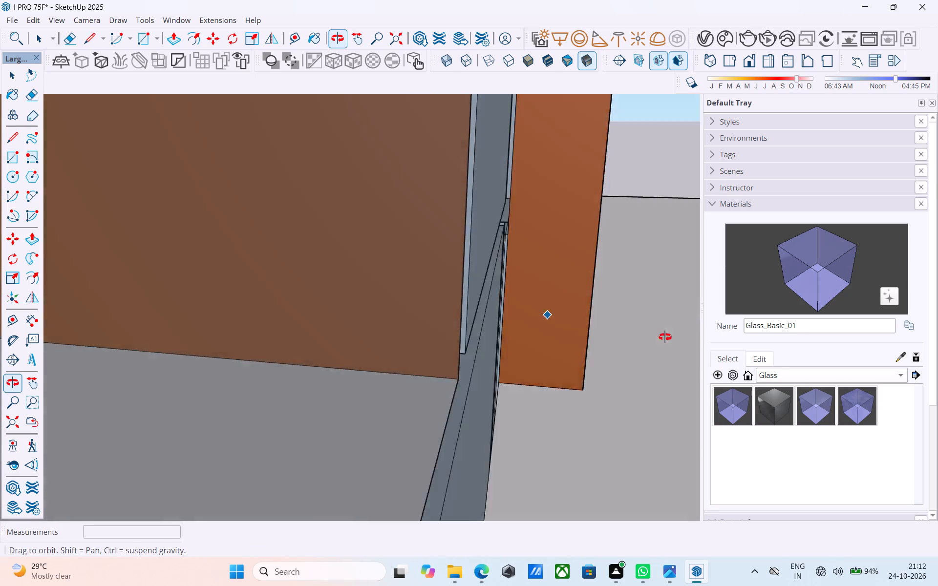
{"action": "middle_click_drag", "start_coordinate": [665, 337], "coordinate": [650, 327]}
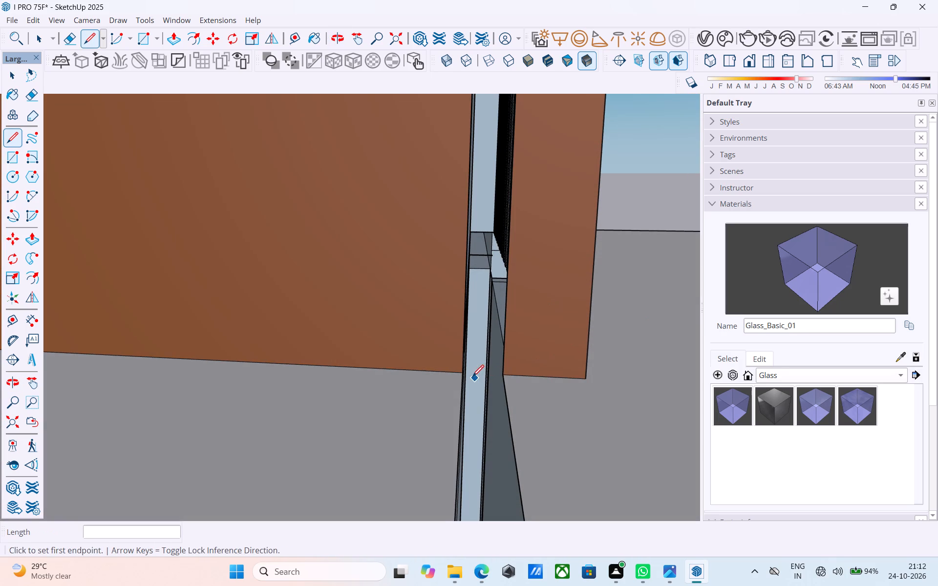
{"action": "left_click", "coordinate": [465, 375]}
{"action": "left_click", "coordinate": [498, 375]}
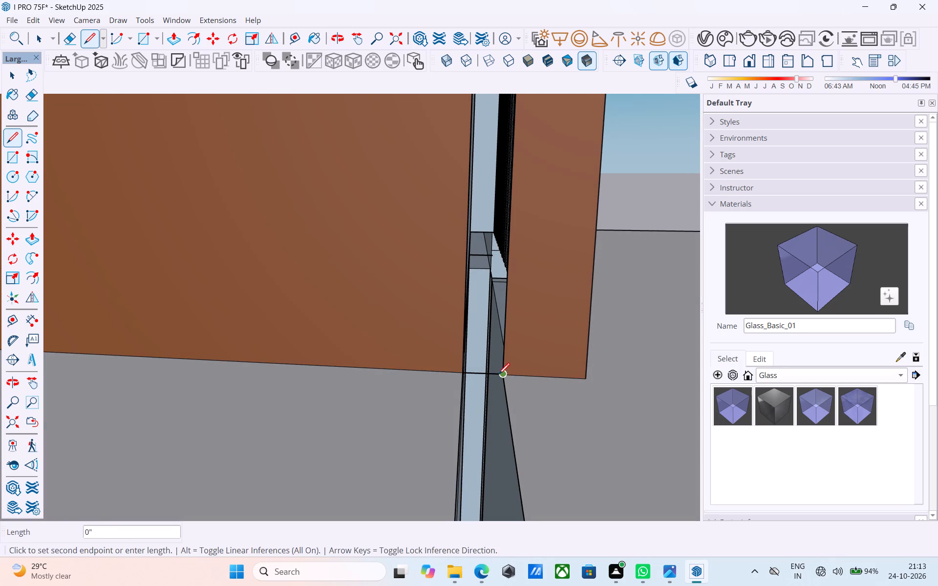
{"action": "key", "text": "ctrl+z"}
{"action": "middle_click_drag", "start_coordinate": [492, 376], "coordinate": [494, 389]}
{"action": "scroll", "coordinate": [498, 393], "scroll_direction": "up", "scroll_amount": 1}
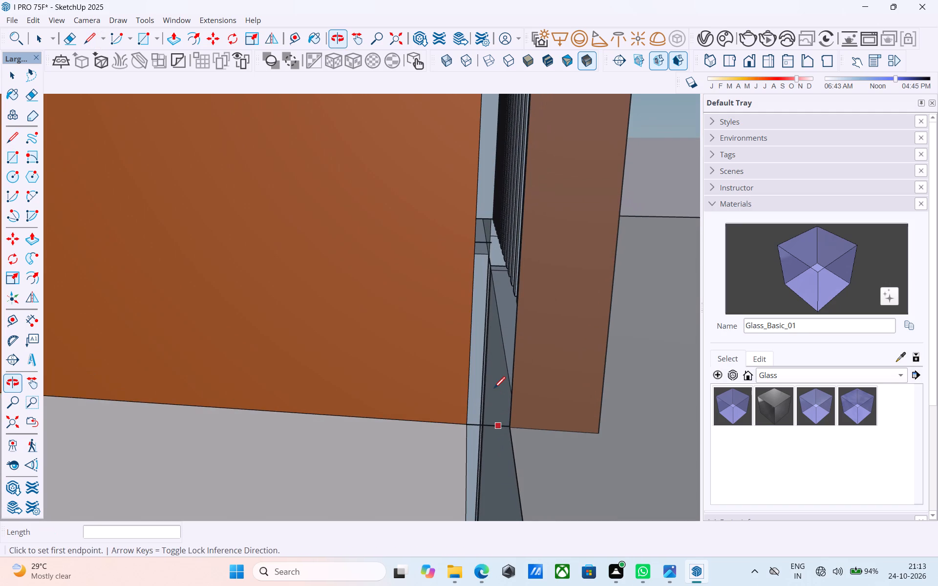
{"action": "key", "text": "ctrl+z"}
Draw a line across the parapet's base where it meets the wood wall's side, closing the face at that end.
{"action": "scroll", "coordinate": [502, 414], "scroll_direction": "up", "scroll_amount": 5}
{"action": "scroll", "coordinate": [521, 452], "scroll_direction": "up", "scroll_amount": 4}
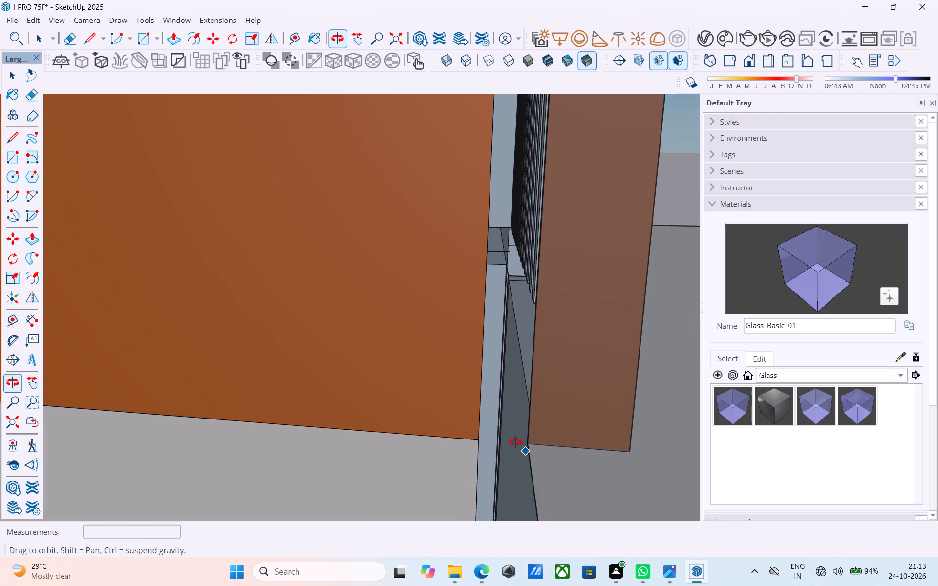
{"action": "middle_click", "coordinate": [508, 447], "text": "shift"}
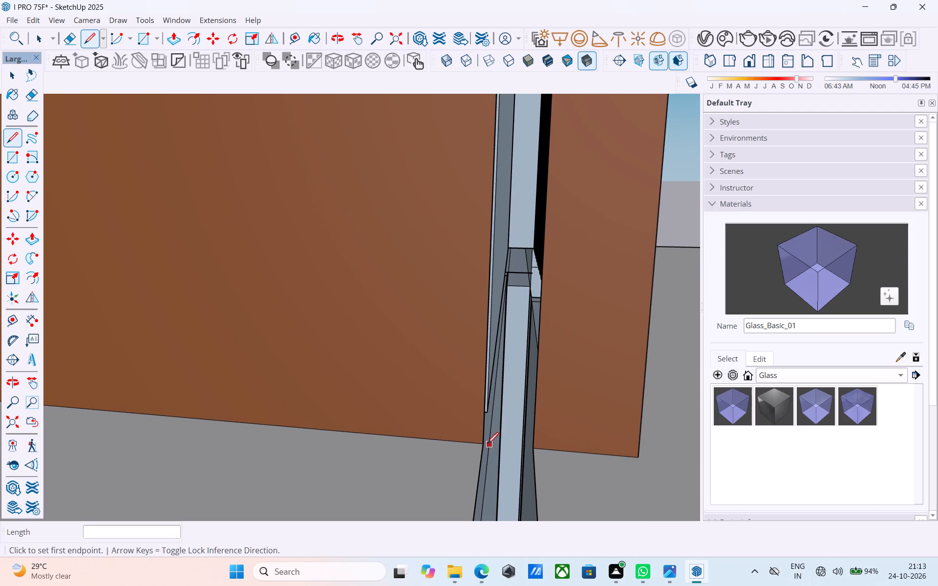
{"action": "left_click", "coordinate": [485, 445]}
{"action": "left_click", "coordinate": [537, 449]}
{"action": "middle_click_drag", "start_coordinate": [535, 449], "coordinate": [384, 413]}
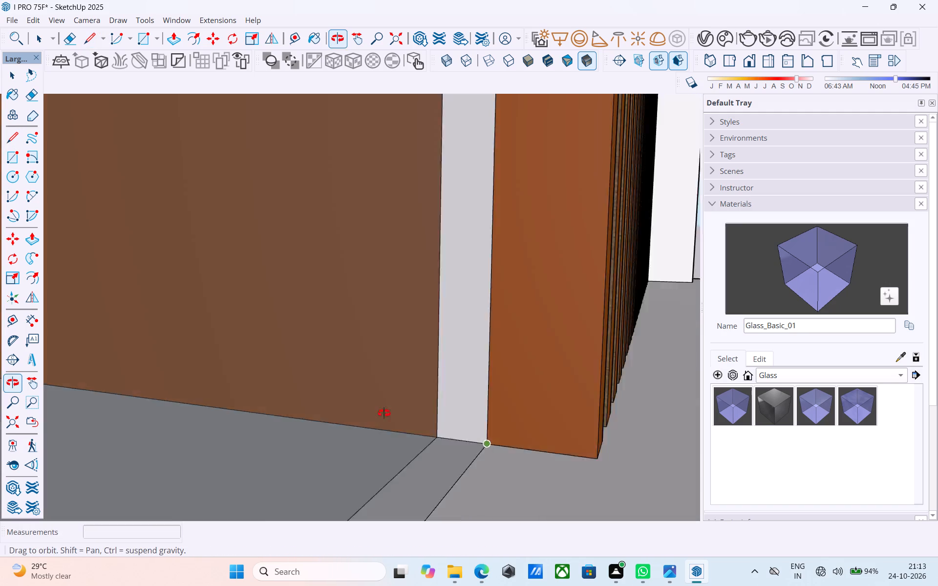
{"action": "middle_click_drag", "start_coordinate": [384, 413], "coordinate": [341, 406]}
{"action": "scroll", "coordinate": [342, 406], "scroll_direction": "up", "scroll_amount": 1}
{"action": "scroll", "coordinate": [340, 400], "scroll_direction": "down", "scroll_amount": 20}
{"action": "scroll", "coordinate": [340, 400], "scroll_direction": "down", "scroll_amount": 16}
{"action": "key", "text": "space"}
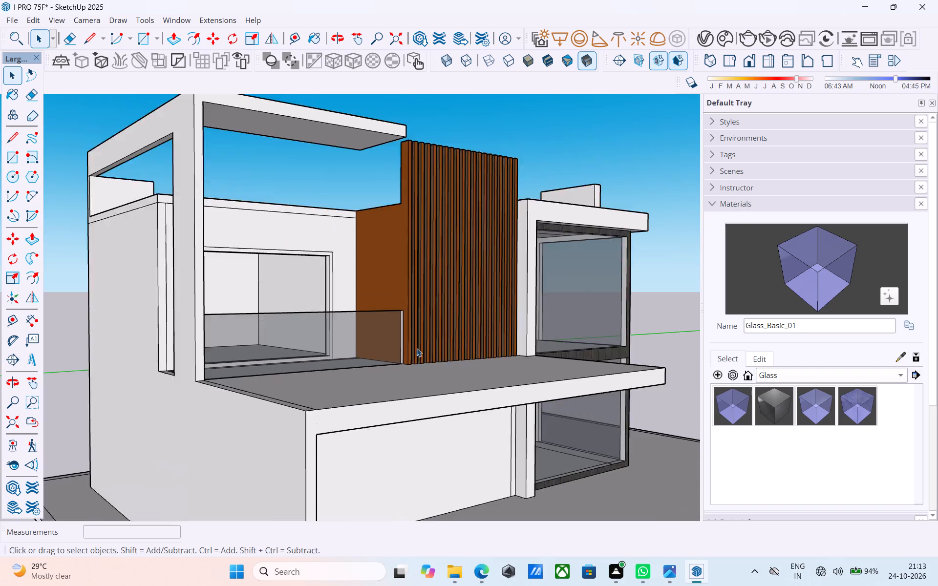
Save the house model with both parapet ends closed.
{"action": "scroll", "coordinate": [417, 348], "scroll_direction": "down", "scroll_amount": 3}
{"action": "middle_click_drag", "start_coordinate": [420, 351], "coordinate": [260, 419]}
{"action": "scroll", "coordinate": [241, 379], "scroll_direction": "up", "scroll_amount": 6}
{"action": "scroll", "coordinate": [207, 280], "scroll_direction": "down", "scroll_amount": 7}
{"action": "left_click", "coordinate": [180, 277]}
{"action": "scroll", "coordinate": [261, 268], "scroll_direction": "down", "scroll_amount": 2}
{"action": "middle_click_drag", "start_coordinate": [264, 268], "coordinate": [267, 272]}
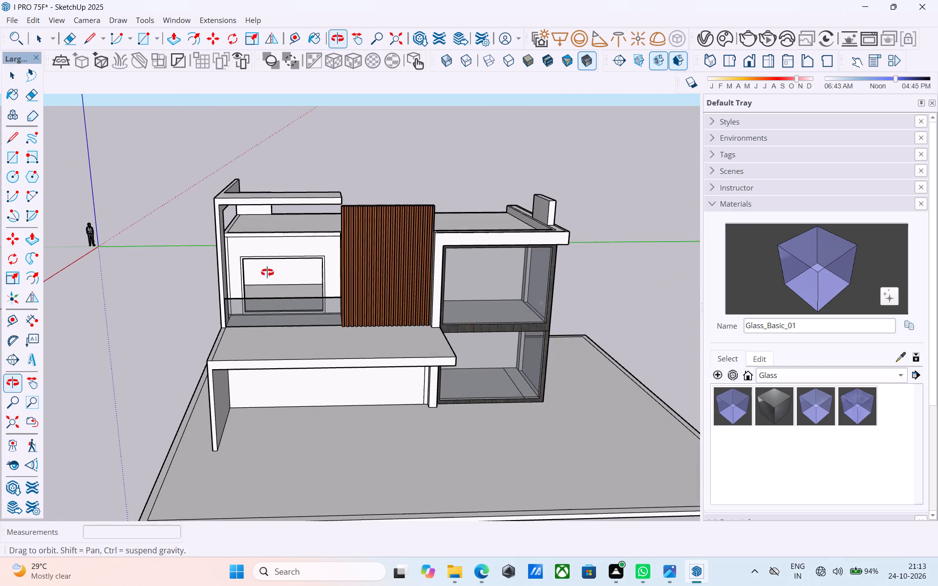
{"action": "middle_click_drag", "start_coordinate": [267, 272], "coordinate": [267, 273]}
{"action": "key", "text": "ctrl+s"}
Examine the whole house from the front, below, the glazed corner and above for remaining exterior details.
{"action": "scroll", "coordinate": [267, 277], "scroll_direction": "down", "scroll_amount": 2}
{"action": "middle_click_drag", "start_coordinate": [268, 278], "coordinate": [233, 335], "text": "shift"}
{"action": "scroll", "coordinate": [279, 369], "scroll_direction": "up", "scroll_amount": 6}
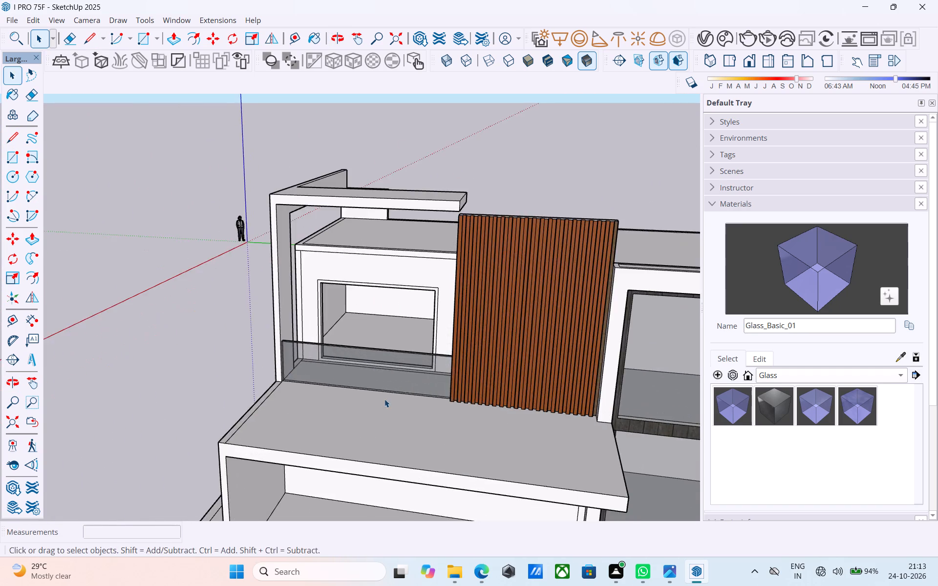
{"action": "scroll", "coordinate": [385, 399], "scroll_direction": "down", "scroll_amount": 2}
{"action": "middle_click_drag", "start_coordinate": [385, 406], "coordinate": [432, 167], "text": "shift"}
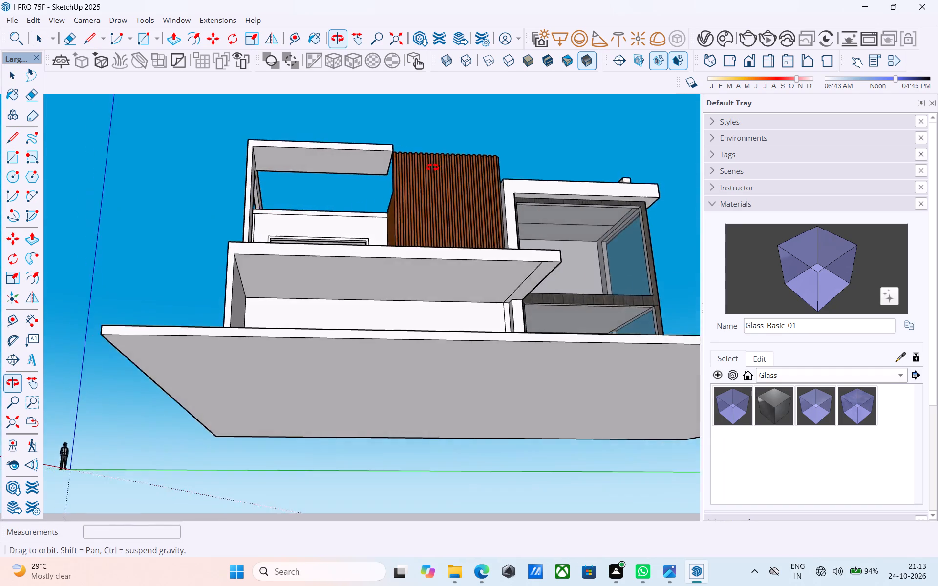
{"action": "middle_click_drag", "start_coordinate": [432, 167], "coordinate": [181, 365], "text": "shift"}
{"action": "middle_click_drag", "start_coordinate": [351, 324], "coordinate": [345, 255], "text": "shift"}
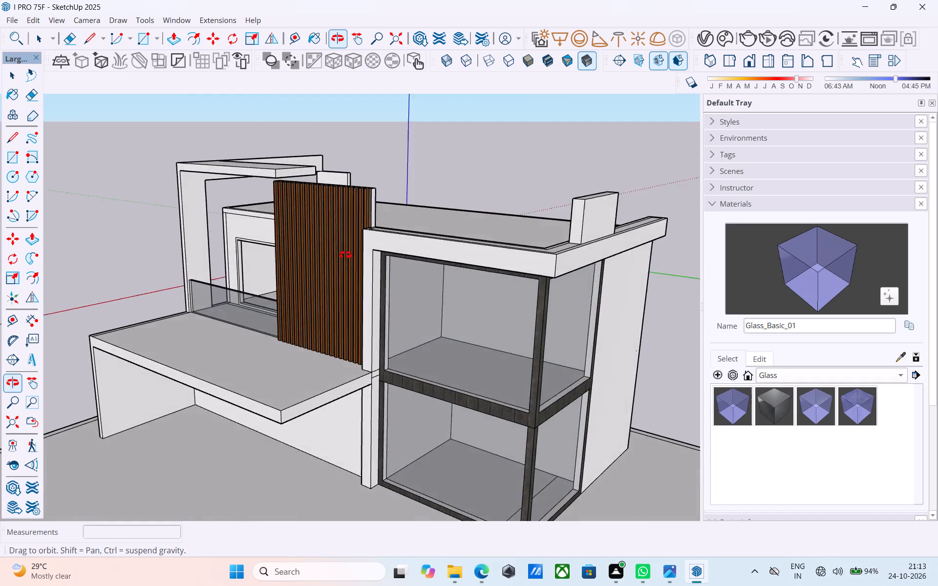
{"action": "middle_click_drag", "start_coordinate": [345, 255], "coordinate": [345, 246], "text": "shift"}
{"action": "scroll", "coordinate": [350, 240], "scroll_direction": "down", "scroll_amount": 5}
{"action": "middle_click_drag", "start_coordinate": [355, 260], "coordinate": [411, 234]}
{"action": "scroll", "coordinate": [411, 234], "scroll_direction": "up", "scroll_amount": 1}
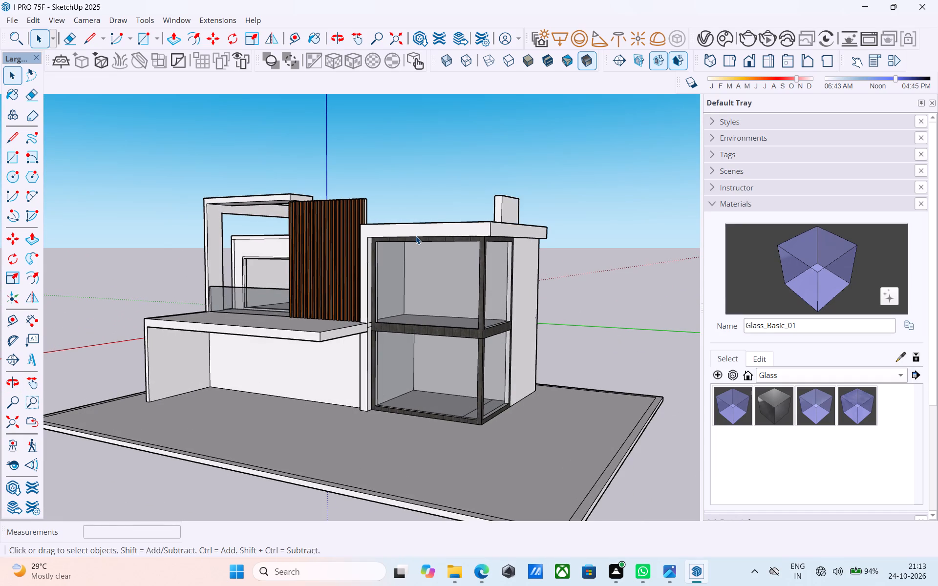
{"action": "middle_click_drag", "start_coordinate": [420, 238], "coordinate": [420, 248]}
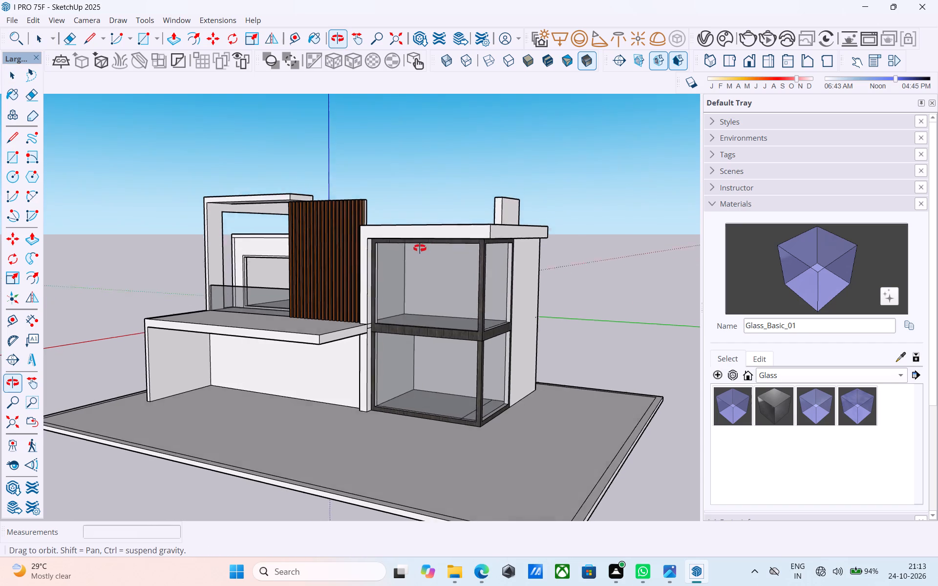
{"action": "middle_click_drag", "start_coordinate": [420, 248], "coordinate": [416, 414]}
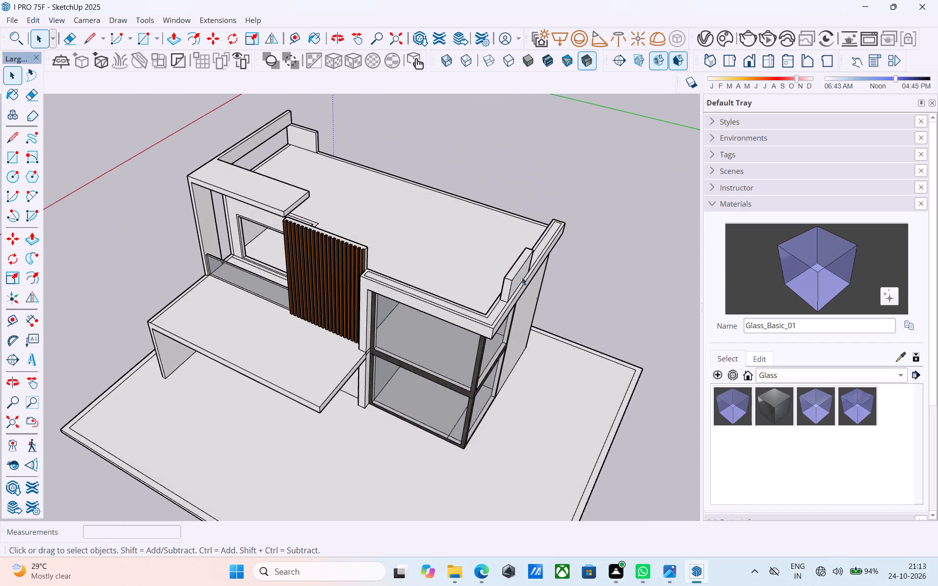
Push the outer face of the small upright block on the roof edge inward by about 6 1/4 inches.
{"action": "scroll", "coordinate": [526, 270], "scroll_direction": "up", "scroll_amount": 5}
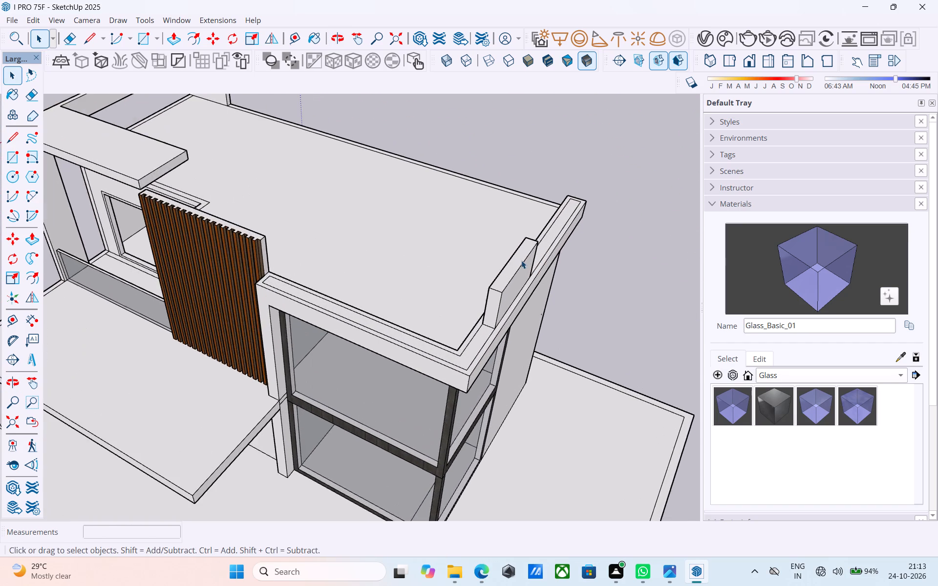
{"action": "scroll", "coordinate": [521, 260], "scroll_direction": "up", "scroll_amount": 3}
{"action": "scroll", "coordinate": [521, 263], "scroll_direction": "down", "scroll_amount": 6}
{"action": "middle_click_drag", "start_coordinate": [514, 263], "coordinate": [514, 237]}
{"action": "scroll", "coordinate": [516, 249], "scroll_direction": "up", "scroll_amount": 4}
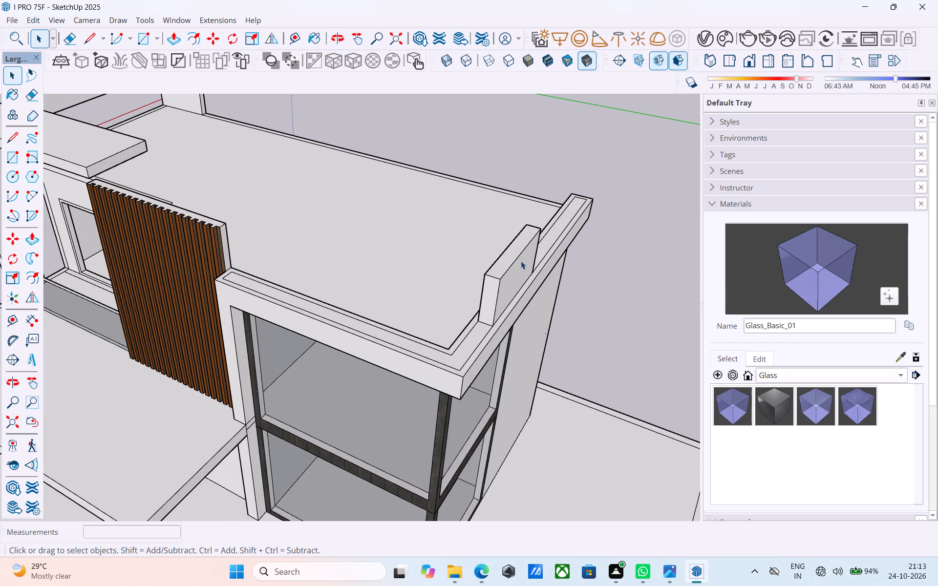
{"action": "scroll", "coordinate": [521, 264], "scroll_direction": "up", "scroll_amount": 1}
{"action": "middle_click_drag", "start_coordinate": [521, 264], "coordinate": [525, 257]}
{"action": "left_click", "coordinate": [513, 268]}
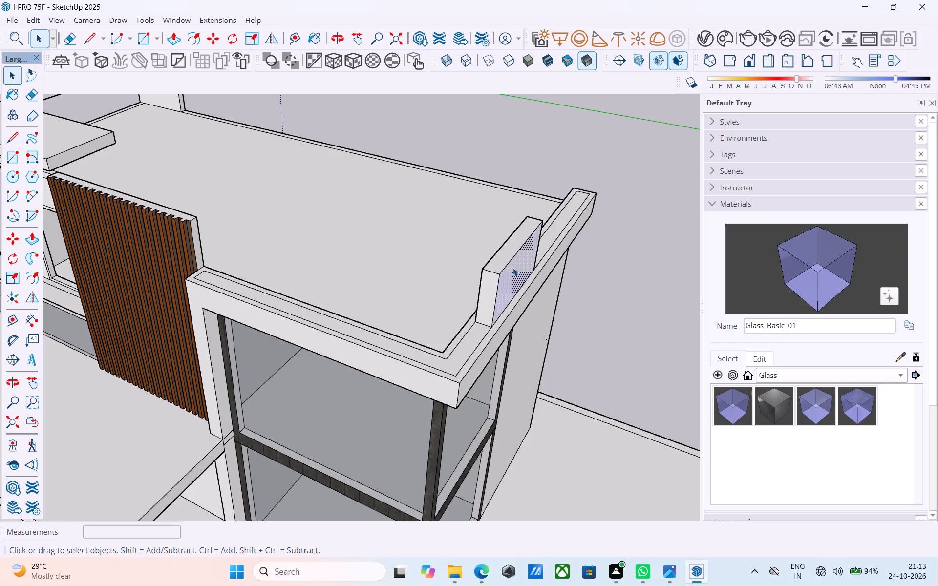
{"action": "key", "text": "p"}
{"action": "left_click", "coordinate": [513, 268]}
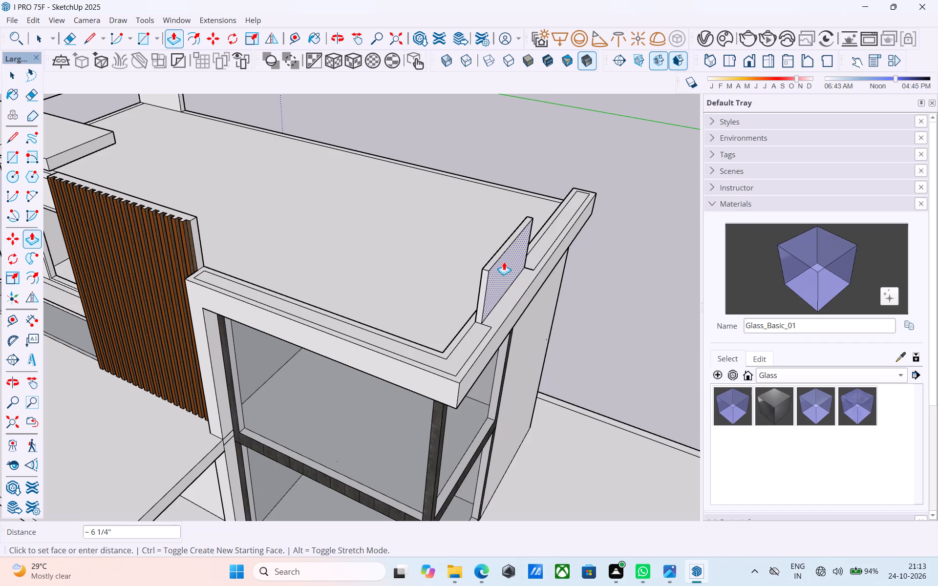
{"action": "left_click", "coordinate": [505, 262]}
{"action": "key", "text": "space"}
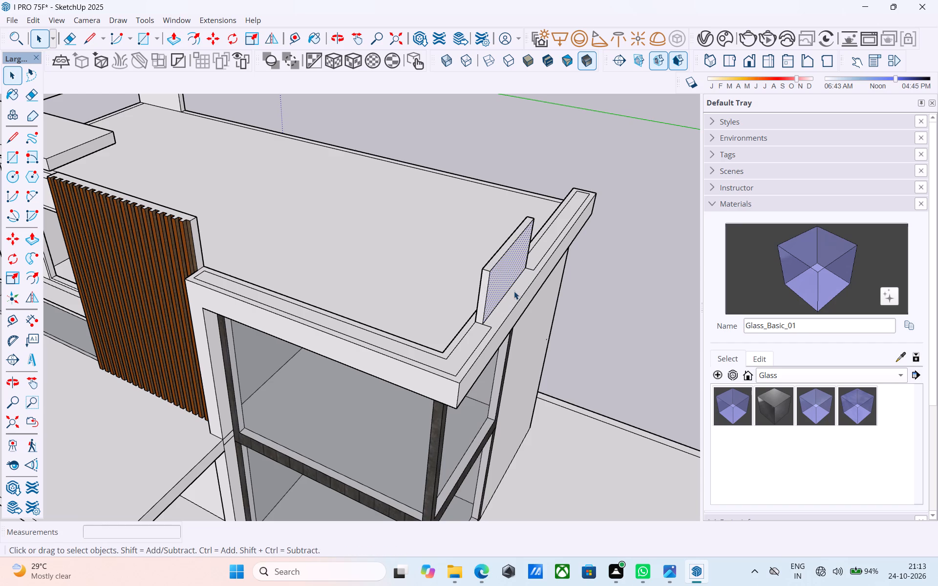
Draw a line along the roof edge's outer inset outline beside the block, bridging the gap between its two ends.
{"action": "key", "text": "l"}
{"action": "scroll", "coordinate": [499, 338], "scroll_direction": "up", "scroll_amount": 5}
{"action": "left_click", "coordinate": [486, 326]}
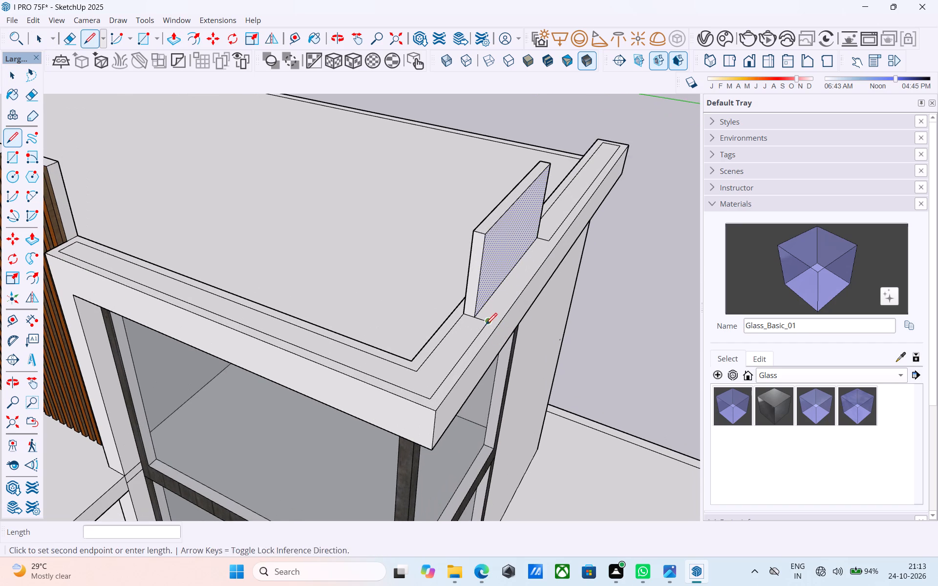
{"action": "left_click", "coordinate": [552, 238]}
{"action": "key", "text": "space"}
Erase the two short leftover edges on the roof rim at either end of the thinned block.
{"action": "key", "text": "e"}
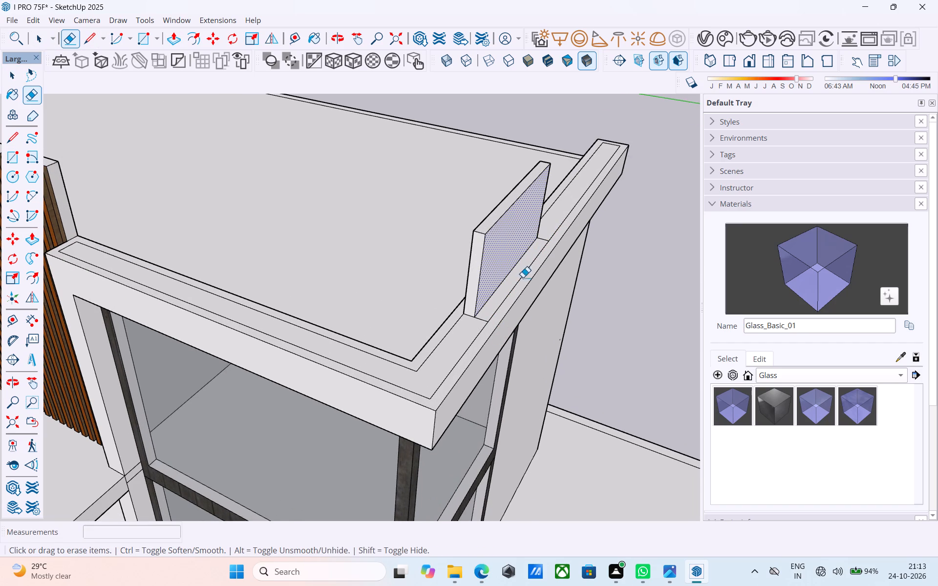
{"action": "scroll", "coordinate": [500, 305], "scroll_direction": "up", "scroll_amount": 5}
{"action": "left_click", "coordinate": [476, 324]}
{"action": "left_click", "coordinate": [567, 202]}
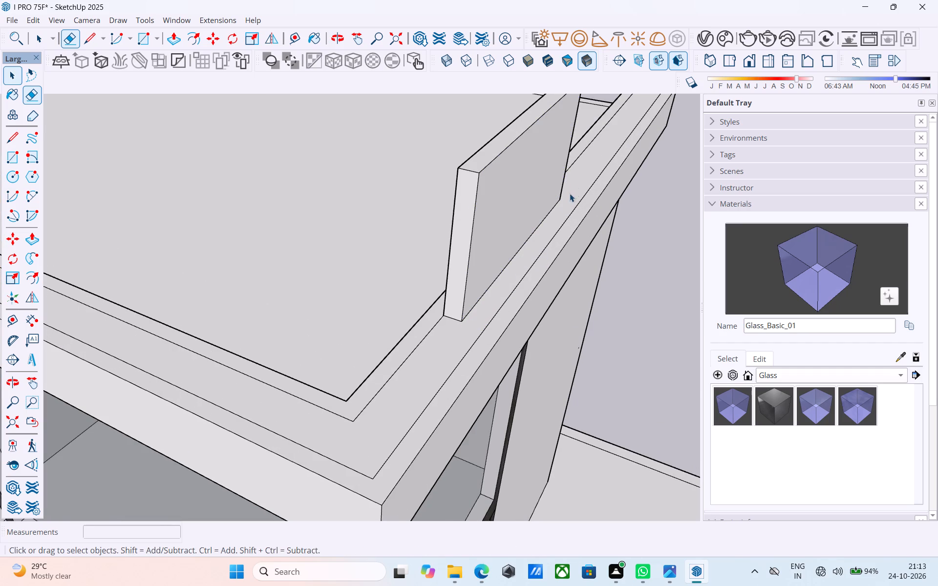
{"action": "key", "text": "space"}
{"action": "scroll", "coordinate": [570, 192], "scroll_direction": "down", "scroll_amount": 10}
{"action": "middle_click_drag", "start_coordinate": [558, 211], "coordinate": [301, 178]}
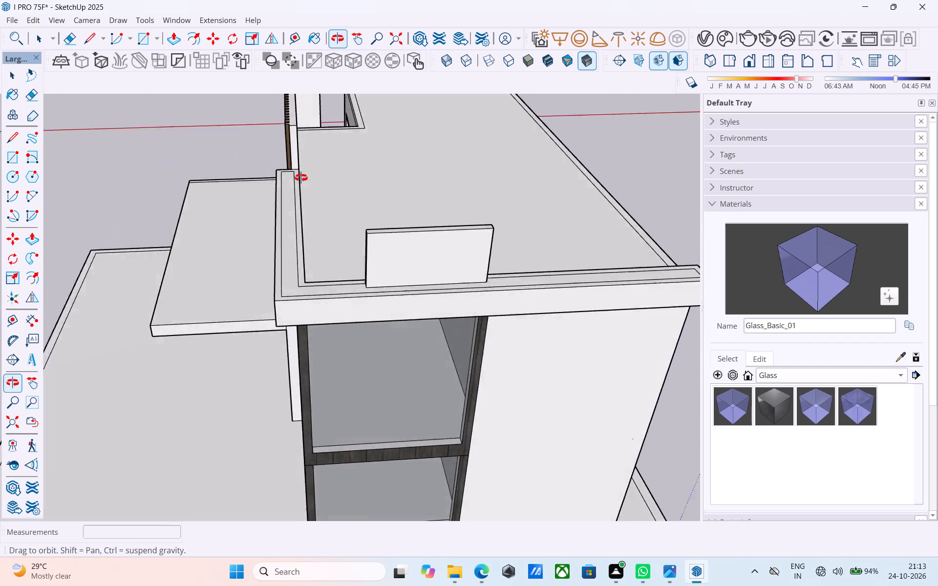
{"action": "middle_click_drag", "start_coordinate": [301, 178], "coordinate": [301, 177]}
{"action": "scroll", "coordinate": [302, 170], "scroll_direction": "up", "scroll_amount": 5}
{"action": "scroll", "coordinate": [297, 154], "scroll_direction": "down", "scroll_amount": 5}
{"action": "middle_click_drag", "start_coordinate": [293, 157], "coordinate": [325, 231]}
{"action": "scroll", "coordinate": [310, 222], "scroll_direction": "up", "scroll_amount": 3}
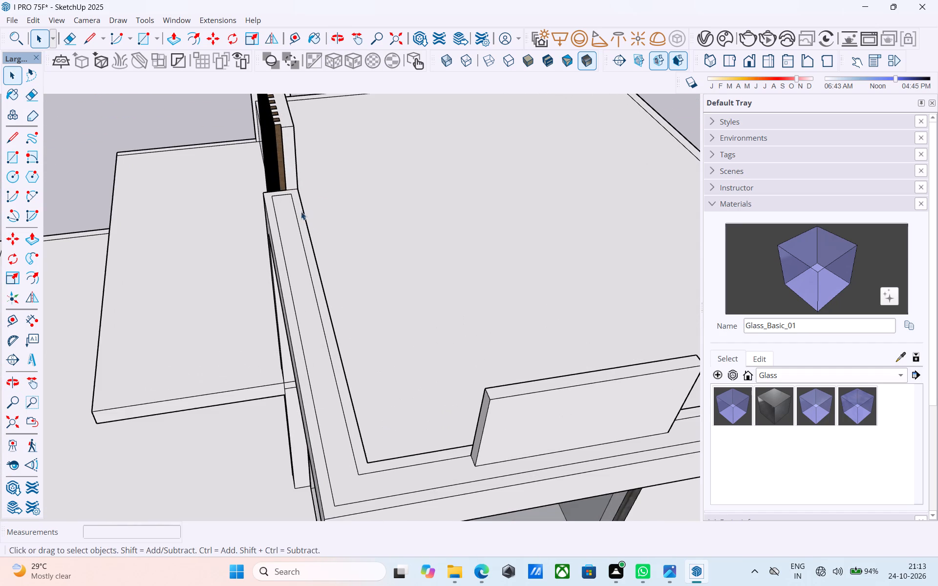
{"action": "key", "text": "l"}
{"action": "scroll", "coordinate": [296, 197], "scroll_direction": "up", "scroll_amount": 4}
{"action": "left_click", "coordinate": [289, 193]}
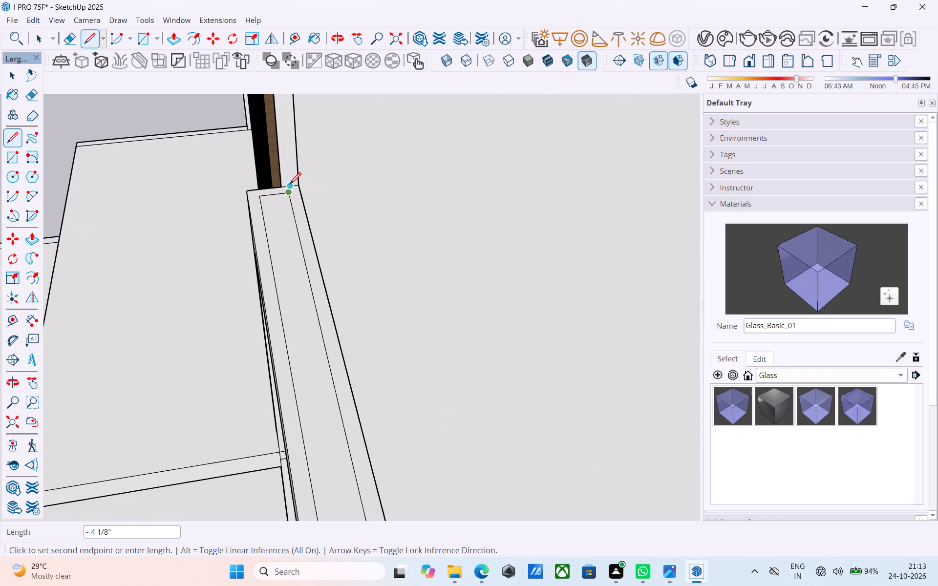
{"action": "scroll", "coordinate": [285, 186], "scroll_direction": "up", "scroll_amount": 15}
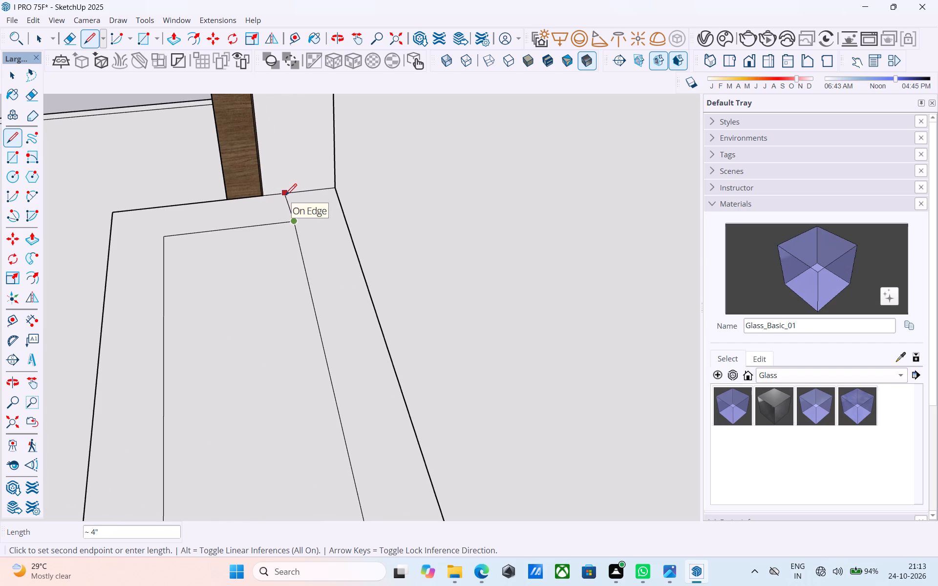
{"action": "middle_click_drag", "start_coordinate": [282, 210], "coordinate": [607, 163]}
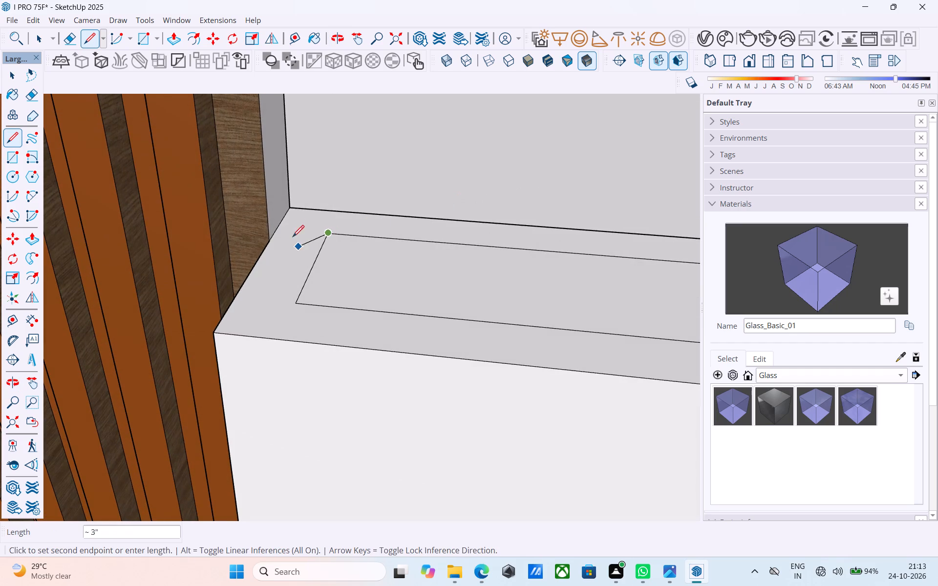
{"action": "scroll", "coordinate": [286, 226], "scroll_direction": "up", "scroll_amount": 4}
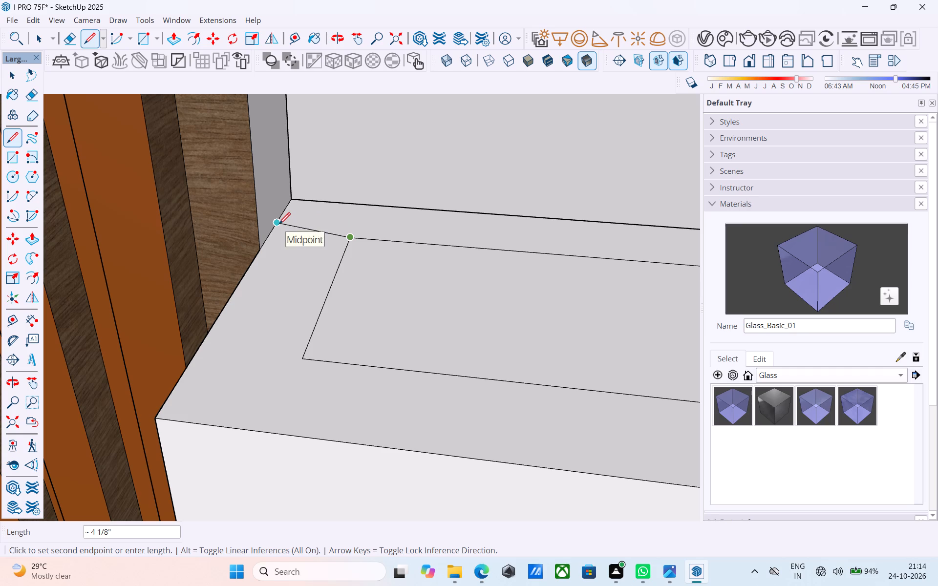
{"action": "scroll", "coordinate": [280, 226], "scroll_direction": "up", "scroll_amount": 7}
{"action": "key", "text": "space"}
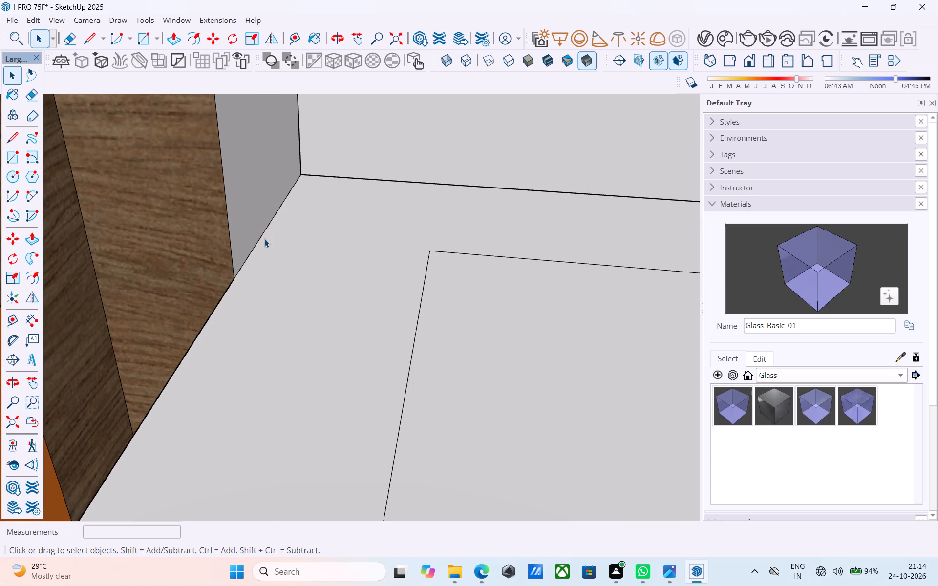
Draw a line parallel to the green axis from the rim outline's inner corner to the slatted wood wall.
{"action": "key", "text": "l"}
{"action": "left_click", "coordinate": [426, 252]}
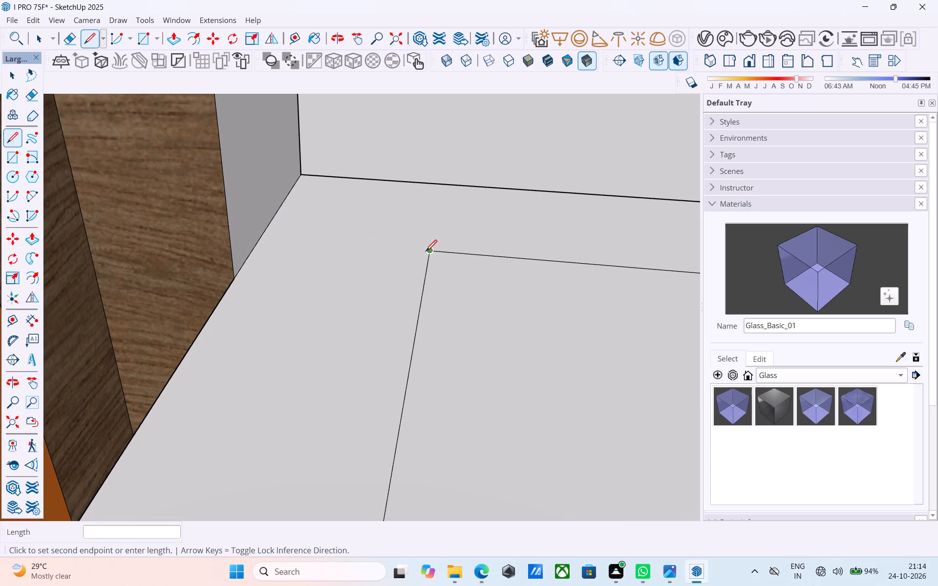
{"action": "key", "text": "Left"}
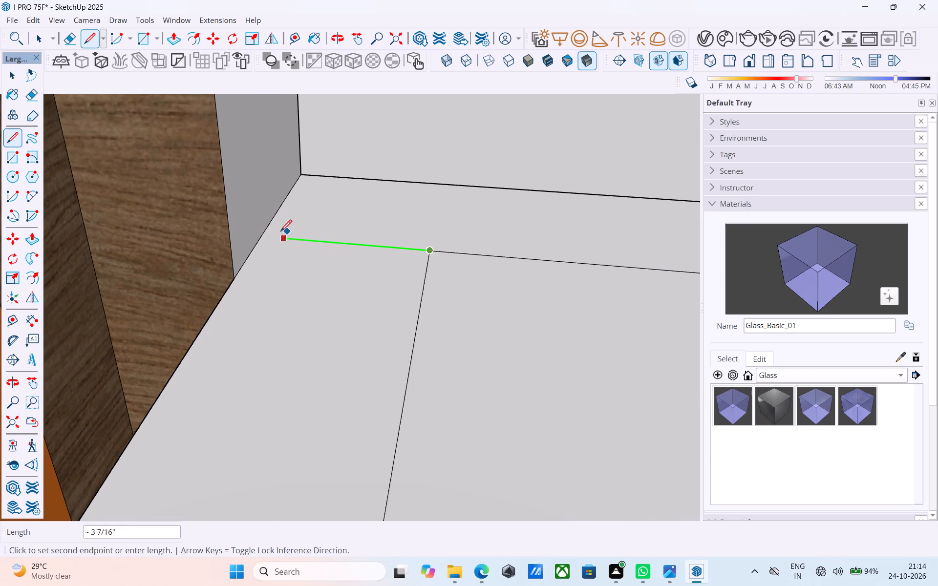
{"action": "left_click", "coordinate": [266, 233]}
{"action": "key", "text": "space"}
Draw a 4-inch line extending the rim's inner inset line to the edge at the far end of the roof side.
{"action": "scroll", "coordinate": [254, 251], "scroll_direction": "down", "scroll_amount": 18}
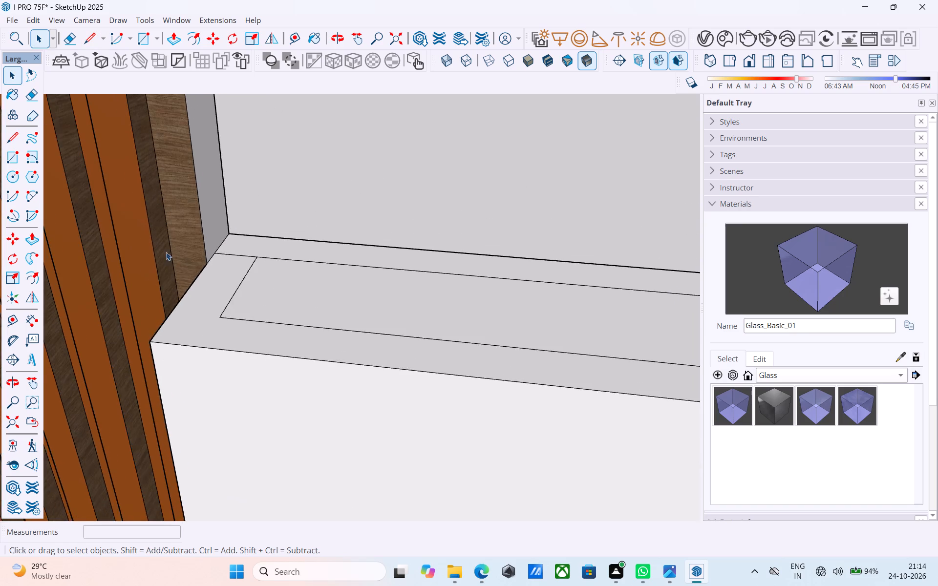
{"action": "scroll", "coordinate": [166, 252], "scroll_direction": "down", "scroll_amount": 18}
{"action": "middle_click_drag", "start_coordinate": [405, 266], "coordinate": [142, 297]}
{"action": "scroll", "coordinate": [142, 298], "scroll_direction": "down", "scroll_amount": 5}
{"action": "middle_click_drag", "start_coordinate": [147, 306], "coordinate": [157, 347]}
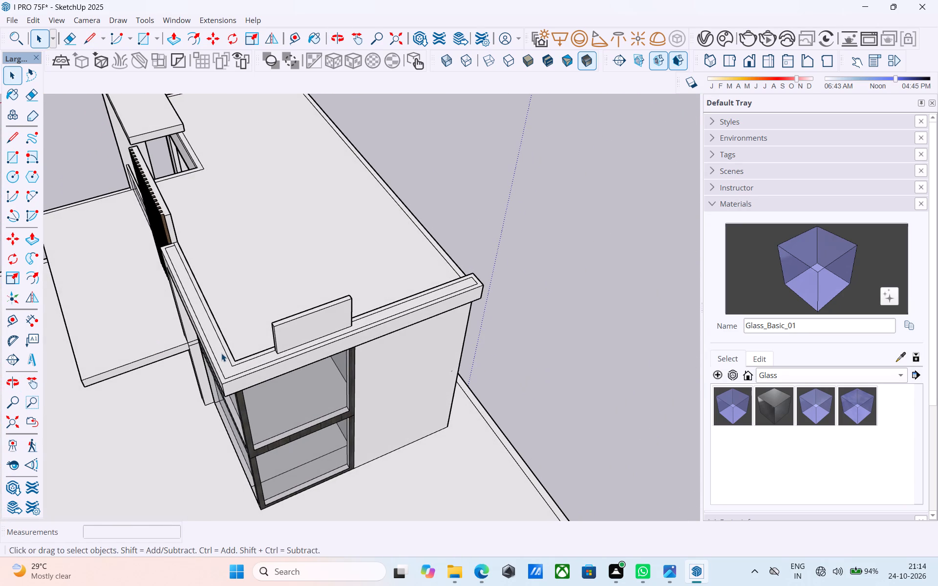
{"action": "middle_click_drag", "start_coordinate": [221, 351], "coordinate": [223, 345]}
{"action": "scroll", "coordinate": [242, 357], "scroll_direction": "up", "scroll_amount": 4}
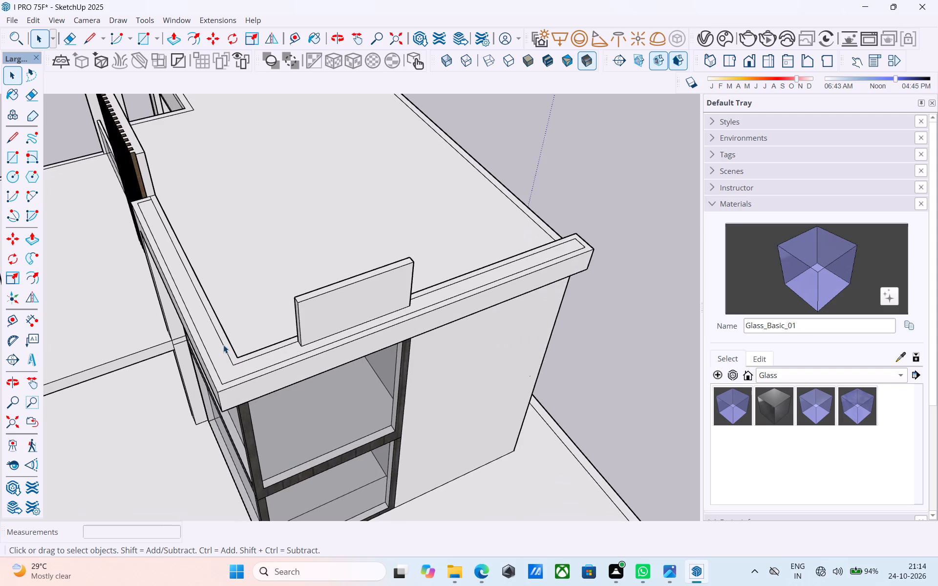
{"action": "scroll", "coordinate": [223, 344], "scroll_direction": "up", "scroll_amount": 4}
{"action": "left_click", "coordinate": [228, 347]}
{"action": "scroll", "coordinate": [228, 347], "scroll_direction": "down", "scroll_amount": 6}
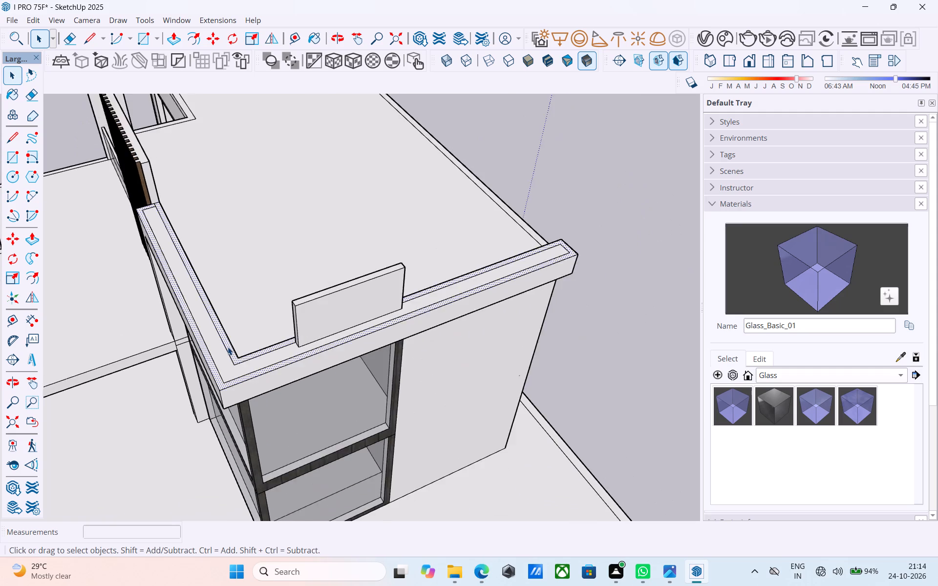
{"action": "scroll", "coordinate": [224, 347], "scroll_direction": "down", "scroll_amount": 5}
{"action": "middle_click_drag", "start_coordinate": [491, 318], "coordinate": [502, 356]}
{"action": "scroll", "coordinate": [462, 296], "scroll_direction": "up", "scroll_amount": 5}
{"action": "middle_click_drag", "start_coordinate": [432, 289], "coordinate": [453, 294]}
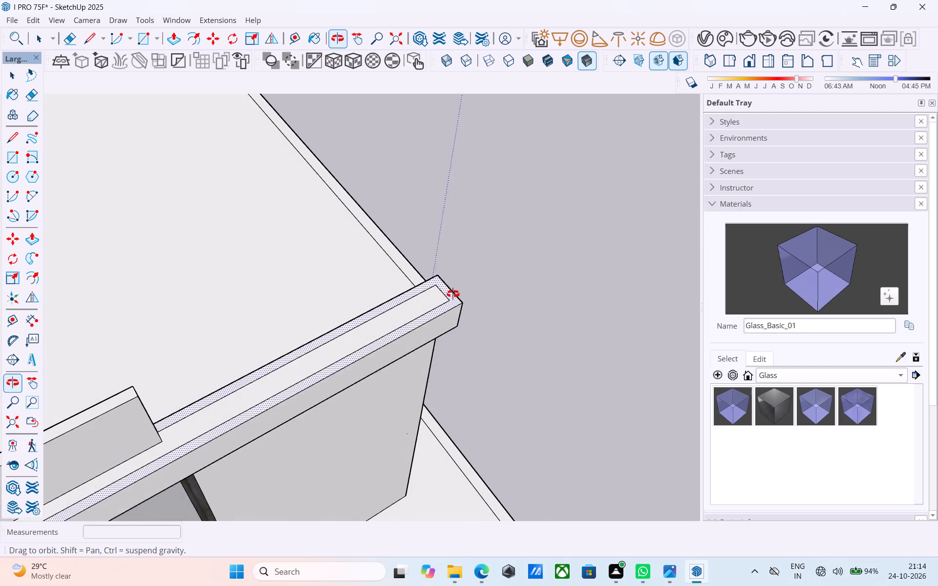
{"action": "middle_click_drag", "start_coordinate": [453, 294], "coordinate": [453, 294]}
{"action": "key", "text": "l"}
{"action": "scroll", "coordinate": [461, 283], "scroll_direction": "up", "scroll_amount": 6}
{"action": "scroll", "coordinate": [356, 301], "scroll_direction": "down", "scroll_amount": 16}
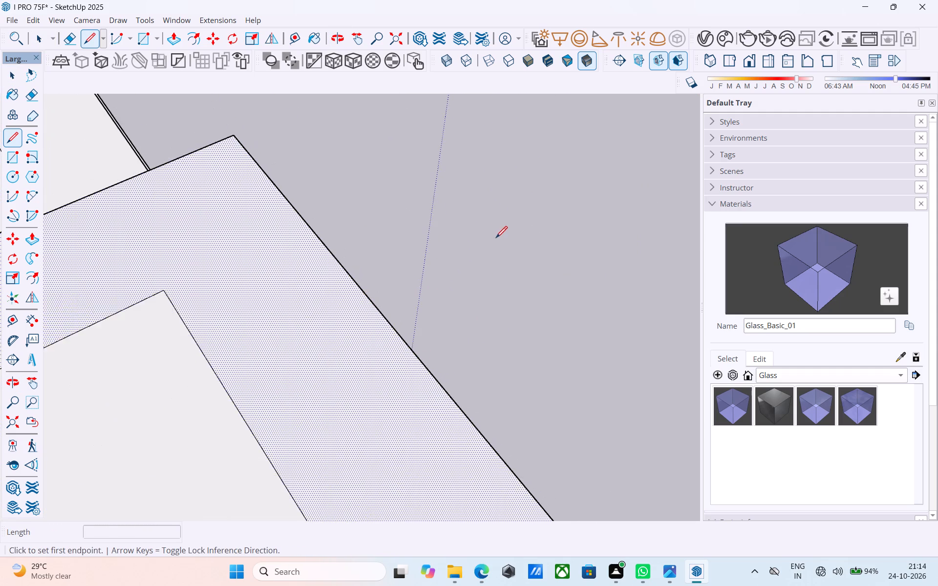
{"action": "scroll", "coordinate": [496, 239], "scroll_direction": "down", "scroll_amount": 1}
{"action": "left_click", "coordinate": [462, 244]}
{"action": "scroll", "coordinate": [464, 236], "scroll_direction": "up", "scroll_amount": 7}
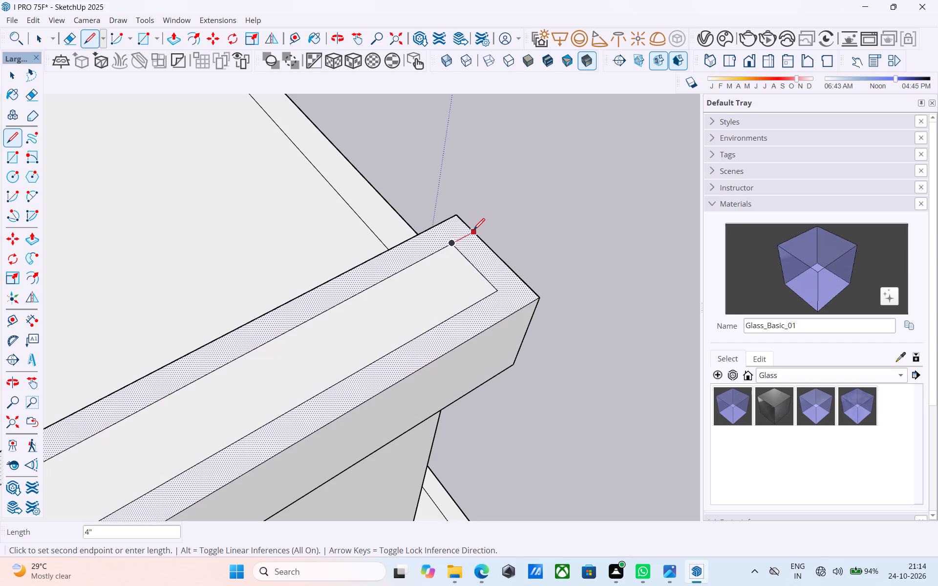
{"action": "left_click", "coordinate": [474, 231]}
{"action": "scroll", "coordinate": [474, 231], "scroll_direction": "down", "scroll_amount": 17}
{"action": "key", "text": "space"}
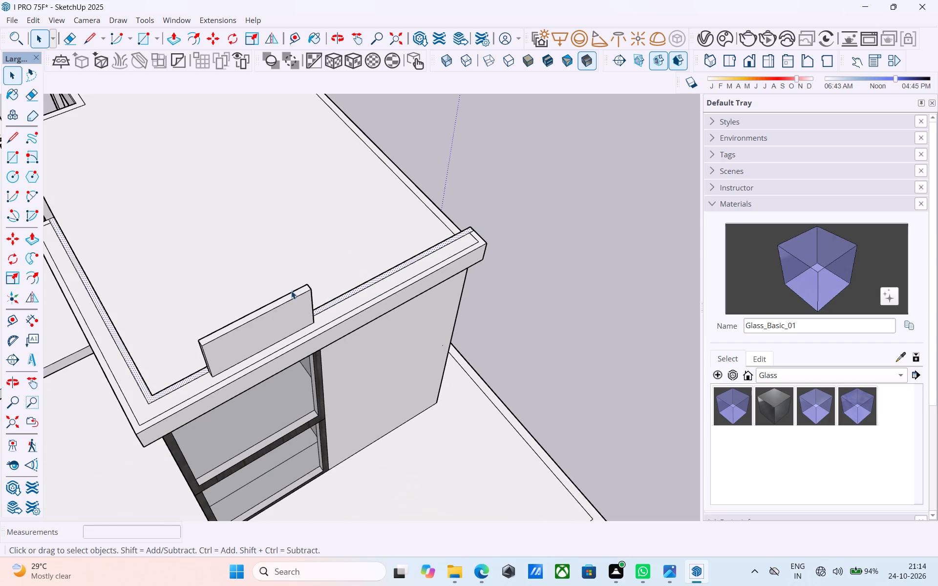
Draw a 4-inch line parallel to the green axis from the rim outline's outer corner to the slatted wood wall.
{"action": "middle_click_drag", "start_coordinate": [145, 375], "coordinate": [448, 266]}
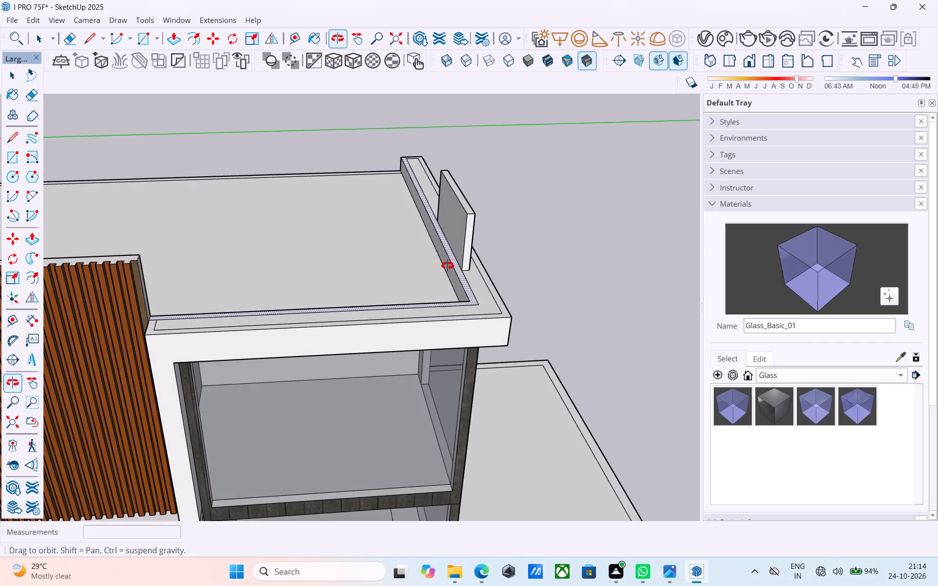
{"action": "middle_click_drag", "start_coordinate": [448, 266], "coordinate": [382, 272]}
{"action": "scroll", "coordinate": [382, 320], "scroll_direction": "up", "scroll_amount": 3}
{"action": "scroll", "coordinate": [398, 316], "scroll_direction": "down", "scroll_amount": 5}
{"action": "middle_click_drag", "start_coordinate": [398, 316], "coordinate": [395, 314]}
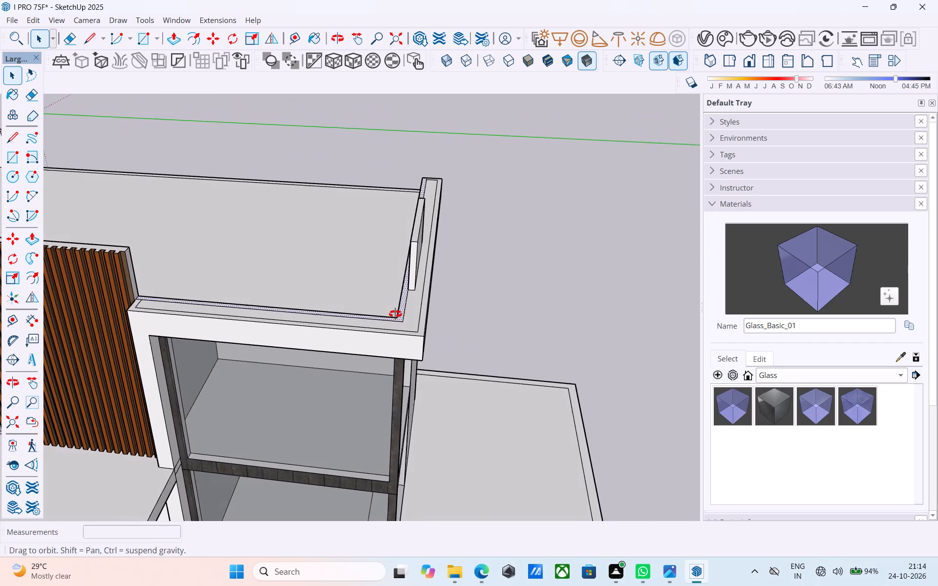
{"action": "middle_click_drag", "start_coordinate": [395, 314], "coordinate": [393, 314]}
{"action": "scroll", "coordinate": [135, 299], "scroll_direction": "up", "scroll_amount": 1}
{"action": "key", "text": "l"}
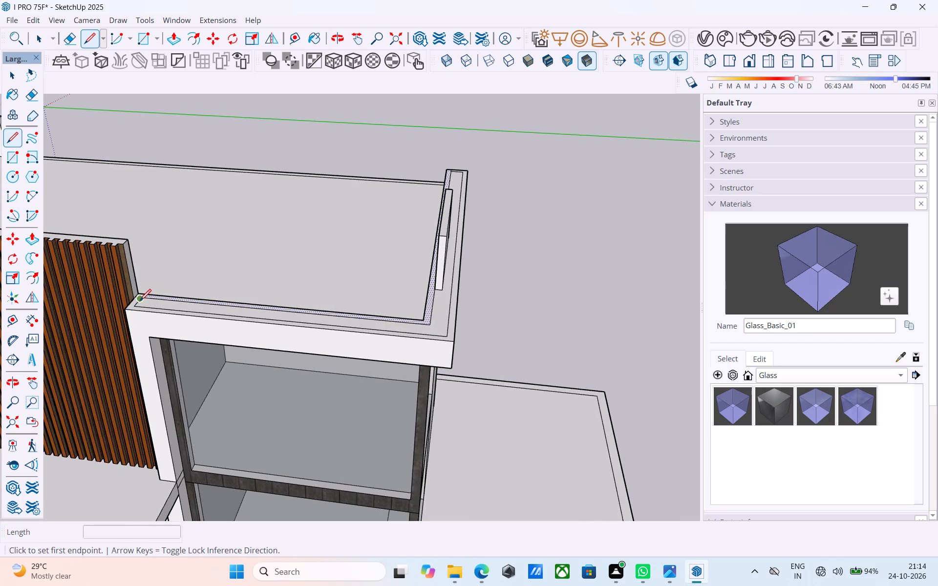
{"action": "scroll", "coordinate": [140, 302], "scroll_direction": "up", "scroll_amount": 8}
{"action": "left_click", "coordinate": [131, 311]}
{"action": "scroll", "coordinate": [117, 309], "scroll_direction": "up", "scroll_amount": 1}
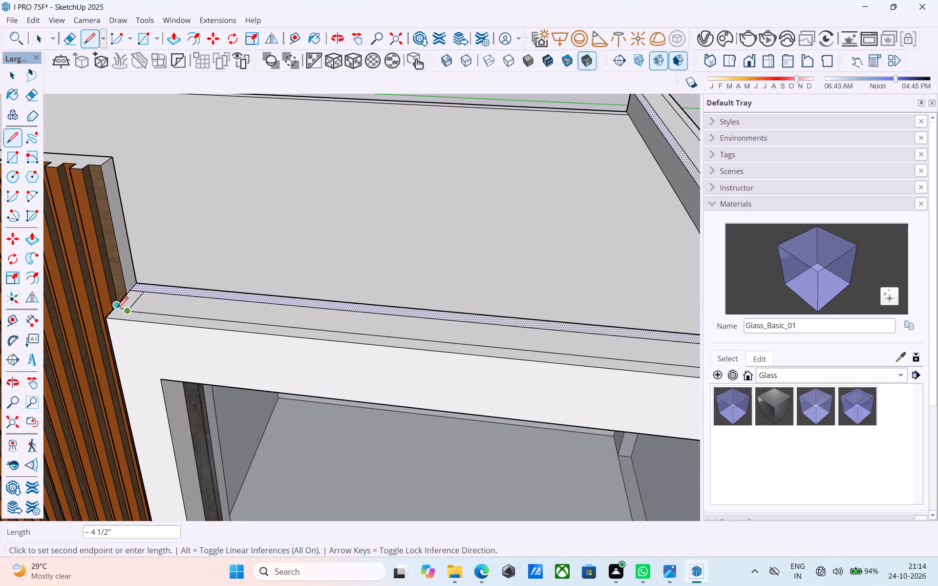
{"action": "scroll", "coordinate": [117, 309], "scroll_direction": "up", "scroll_amount": 4}
{"action": "key", "text": "Left"}
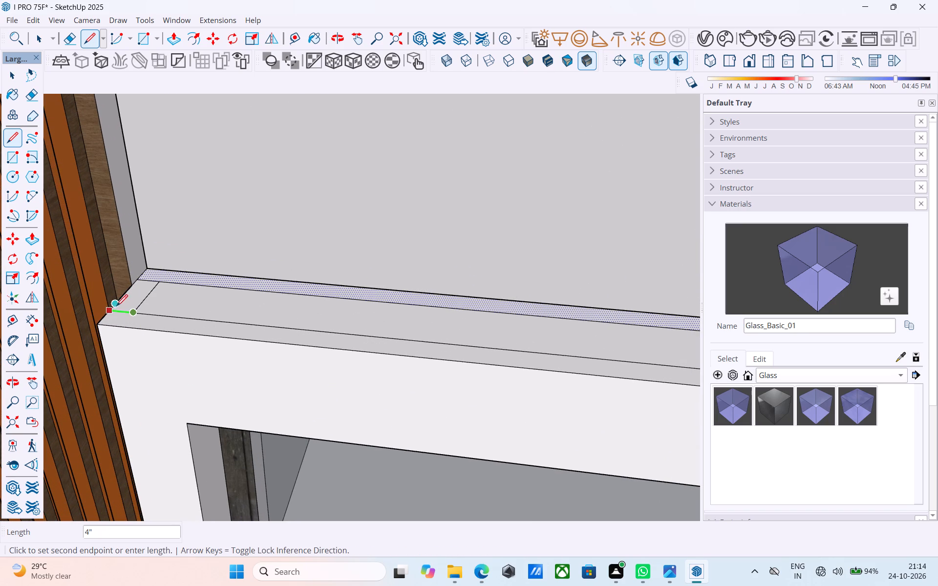
{"action": "left_click", "coordinate": [114, 308]}
Draw a line extending the rim's outer inset line to the end edge at the far end of the roof side.
{"action": "scroll", "coordinate": [99, 302], "scroll_direction": "down", "scroll_amount": 20}
{"action": "middle_click_drag", "start_coordinate": [345, 265], "coordinate": [344, 265]}
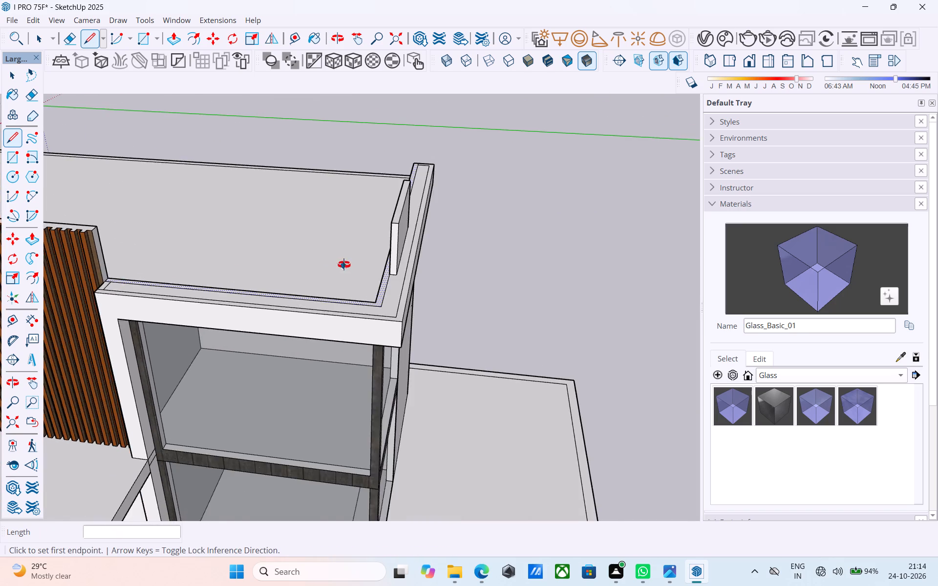
{"action": "middle_click_drag", "start_coordinate": [344, 265], "coordinate": [114, 293]}
{"action": "middle_click_drag", "start_coordinate": [674, 225], "coordinate": [380, 258]}
{"action": "scroll", "coordinate": [503, 266], "scroll_direction": "up", "scroll_amount": 1}
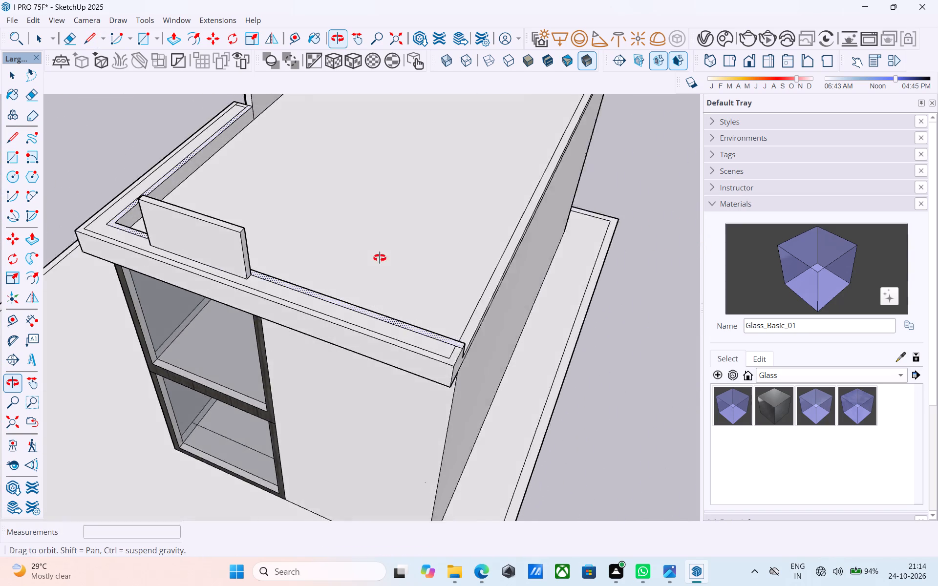
{"action": "middle_click_drag", "start_coordinate": [380, 258], "coordinate": [376, 260]}
{"action": "scroll", "coordinate": [435, 360], "scroll_direction": "up", "scroll_amount": 8}
{"action": "left_click", "coordinate": [402, 356]}
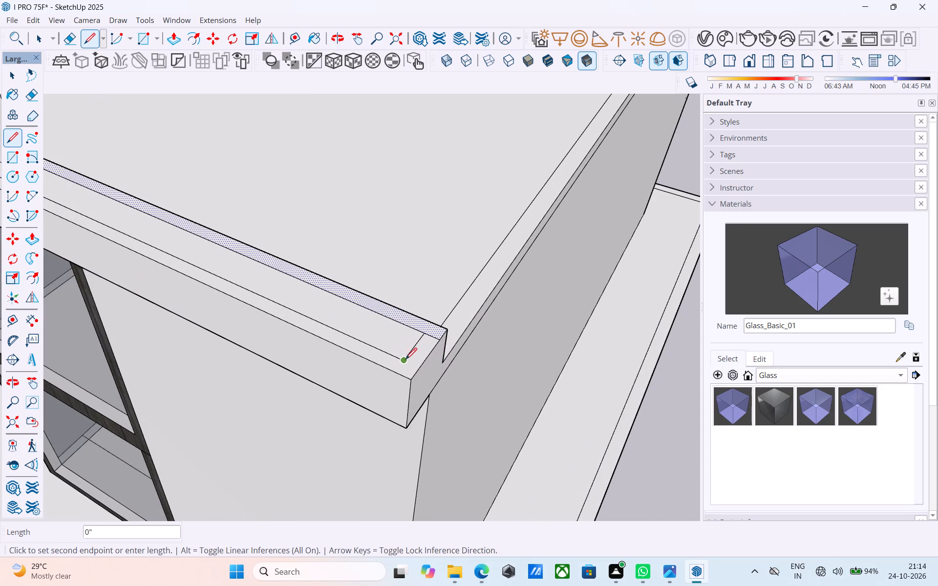
{"action": "left_click", "coordinate": [424, 369]}
{"action": "scroll", "coordinate": [457, 342], "scroll_direction": "down", "scroll_amount": 4}
{"action": "scroll", "coordinate": [458, 342], "scroll_direction": "up", "scroll_amount": 1}
{"action": "scroll", "coordinate": [458, 342], "scroll_direction": "down", "scroll_amount": 6}
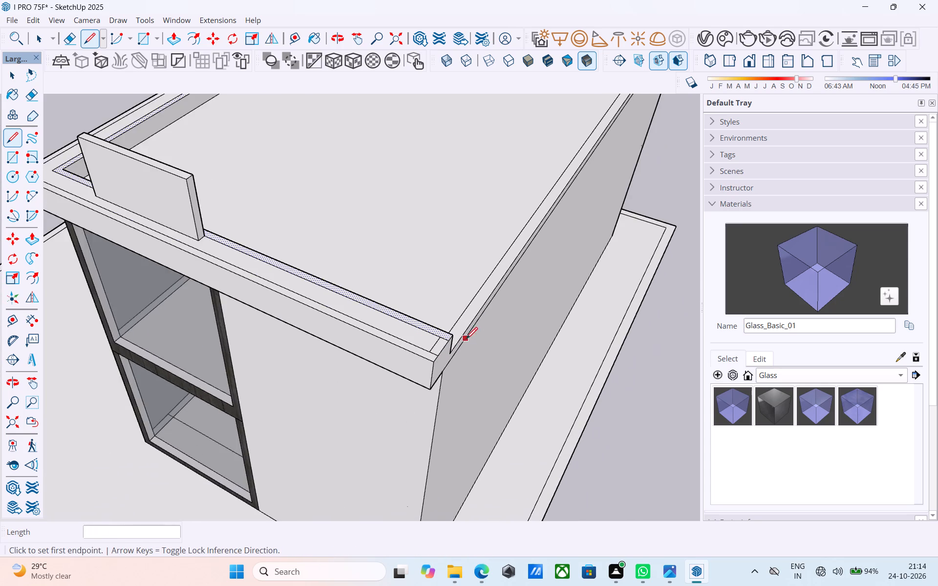
{"action": "scroll", "coordinate": [466, 340], "scroll_direction": "down", "scroll_amount": 6}
{"action": "middle_click_drag", "start_coordinate": [436, 331], "coordinate": [690, 319]}
{"action": "scroll", "coordinate": [436, 277], "scroll_direction": "up", "scroll_amount": 4}
{"action": "key", "text": "space"}
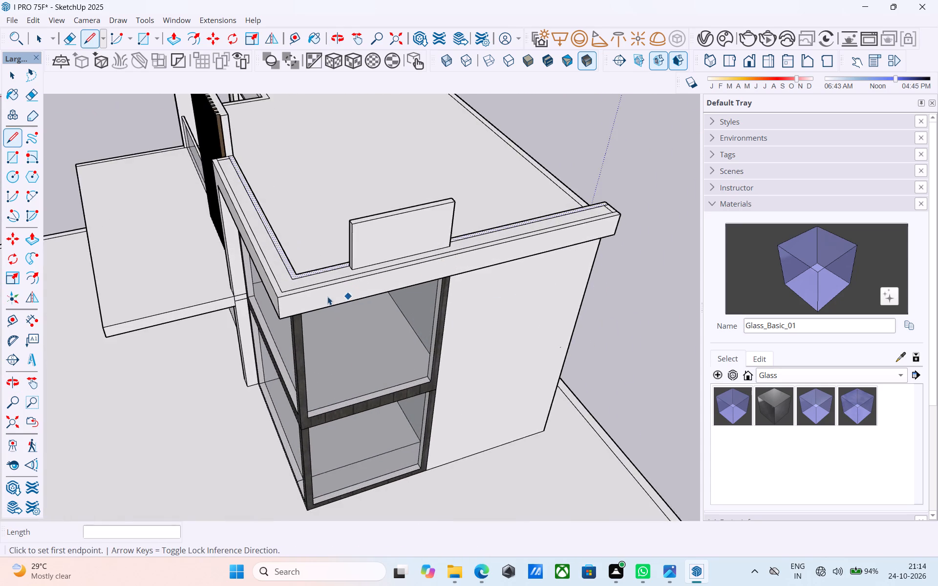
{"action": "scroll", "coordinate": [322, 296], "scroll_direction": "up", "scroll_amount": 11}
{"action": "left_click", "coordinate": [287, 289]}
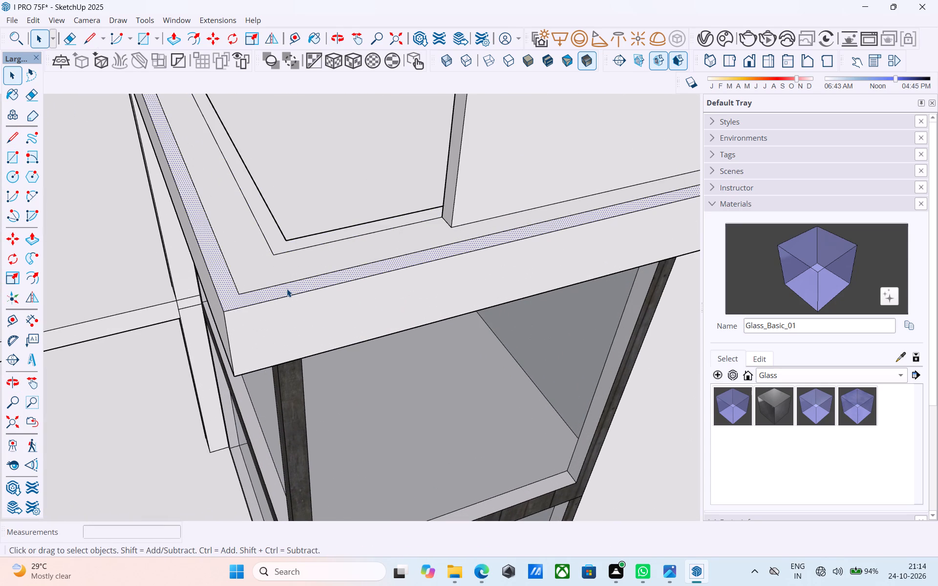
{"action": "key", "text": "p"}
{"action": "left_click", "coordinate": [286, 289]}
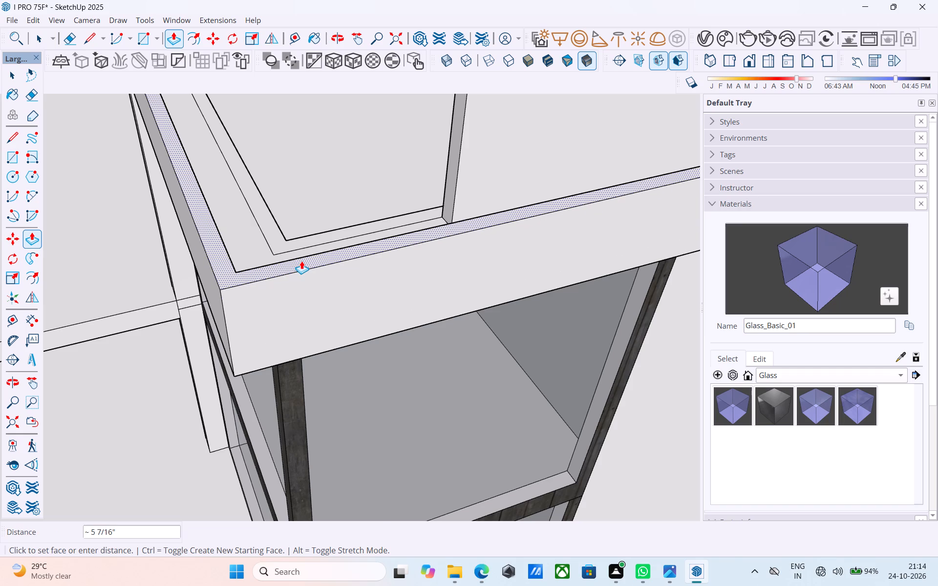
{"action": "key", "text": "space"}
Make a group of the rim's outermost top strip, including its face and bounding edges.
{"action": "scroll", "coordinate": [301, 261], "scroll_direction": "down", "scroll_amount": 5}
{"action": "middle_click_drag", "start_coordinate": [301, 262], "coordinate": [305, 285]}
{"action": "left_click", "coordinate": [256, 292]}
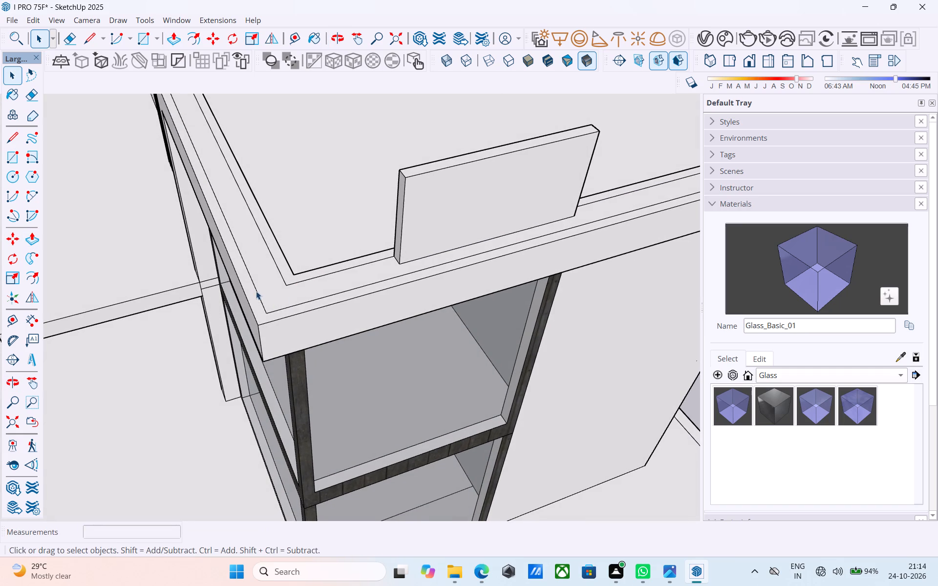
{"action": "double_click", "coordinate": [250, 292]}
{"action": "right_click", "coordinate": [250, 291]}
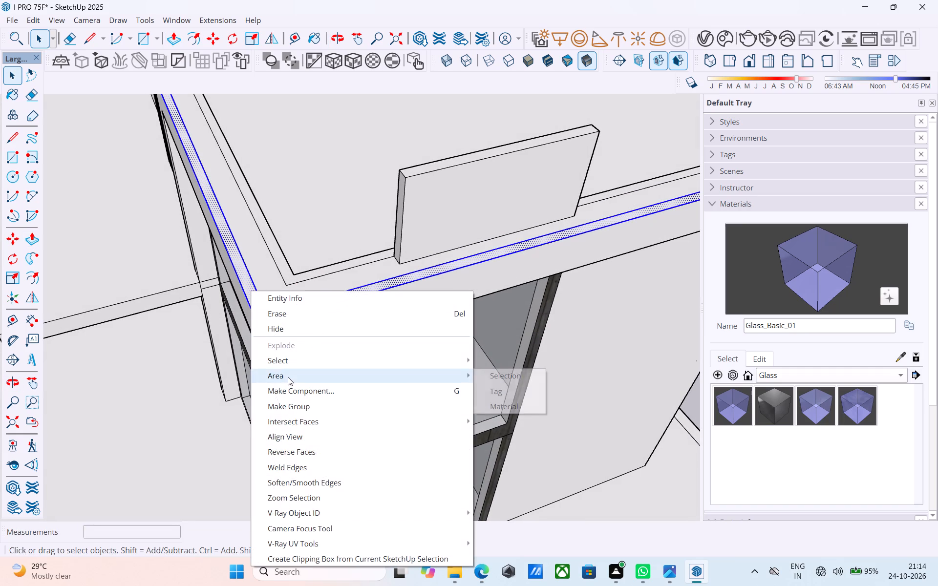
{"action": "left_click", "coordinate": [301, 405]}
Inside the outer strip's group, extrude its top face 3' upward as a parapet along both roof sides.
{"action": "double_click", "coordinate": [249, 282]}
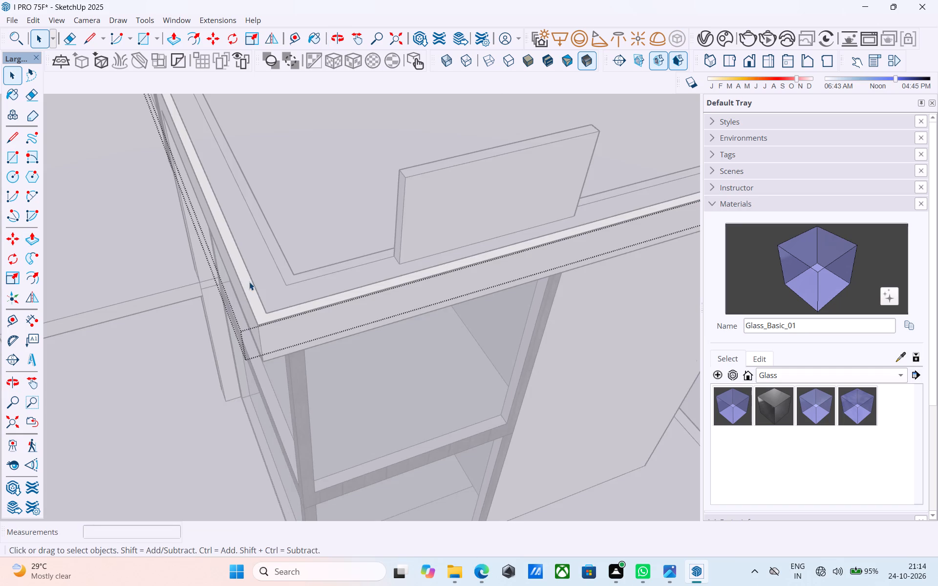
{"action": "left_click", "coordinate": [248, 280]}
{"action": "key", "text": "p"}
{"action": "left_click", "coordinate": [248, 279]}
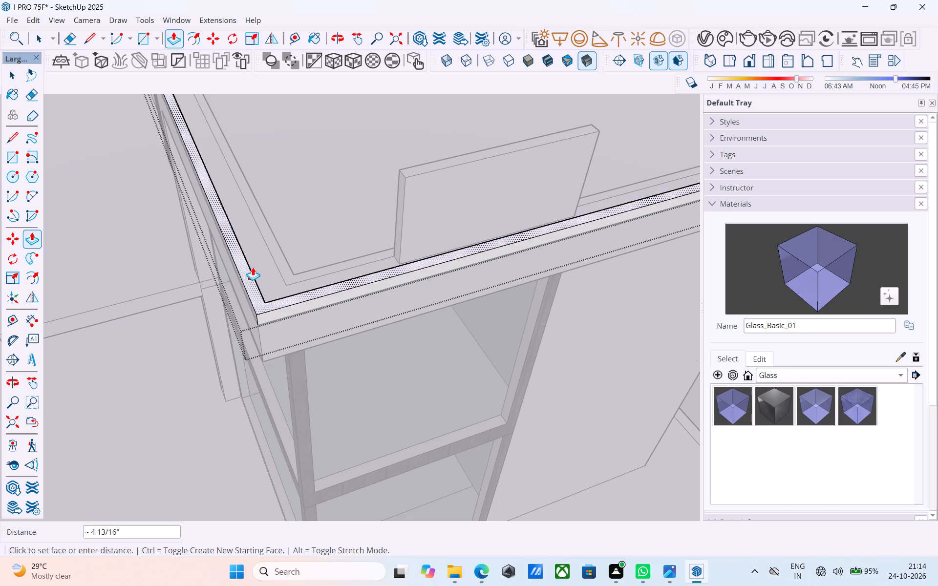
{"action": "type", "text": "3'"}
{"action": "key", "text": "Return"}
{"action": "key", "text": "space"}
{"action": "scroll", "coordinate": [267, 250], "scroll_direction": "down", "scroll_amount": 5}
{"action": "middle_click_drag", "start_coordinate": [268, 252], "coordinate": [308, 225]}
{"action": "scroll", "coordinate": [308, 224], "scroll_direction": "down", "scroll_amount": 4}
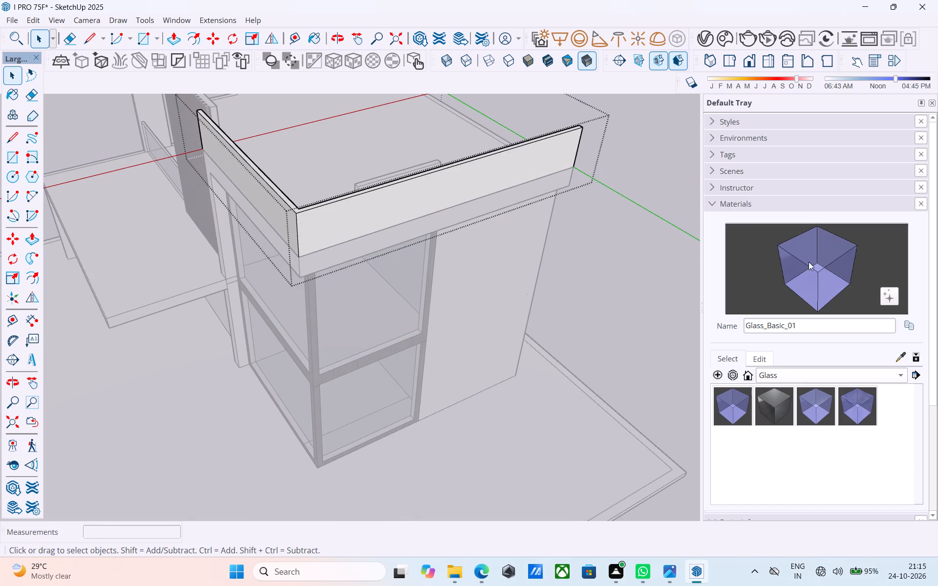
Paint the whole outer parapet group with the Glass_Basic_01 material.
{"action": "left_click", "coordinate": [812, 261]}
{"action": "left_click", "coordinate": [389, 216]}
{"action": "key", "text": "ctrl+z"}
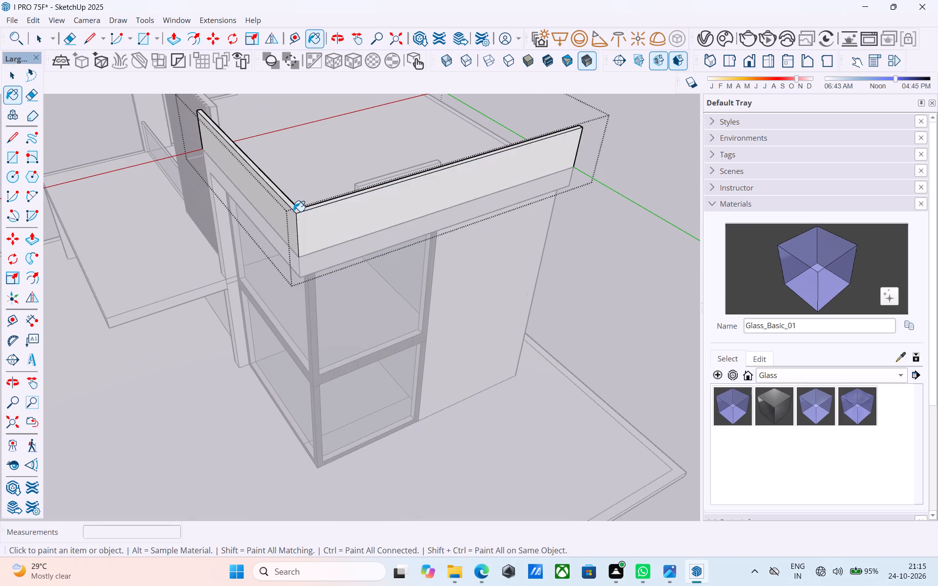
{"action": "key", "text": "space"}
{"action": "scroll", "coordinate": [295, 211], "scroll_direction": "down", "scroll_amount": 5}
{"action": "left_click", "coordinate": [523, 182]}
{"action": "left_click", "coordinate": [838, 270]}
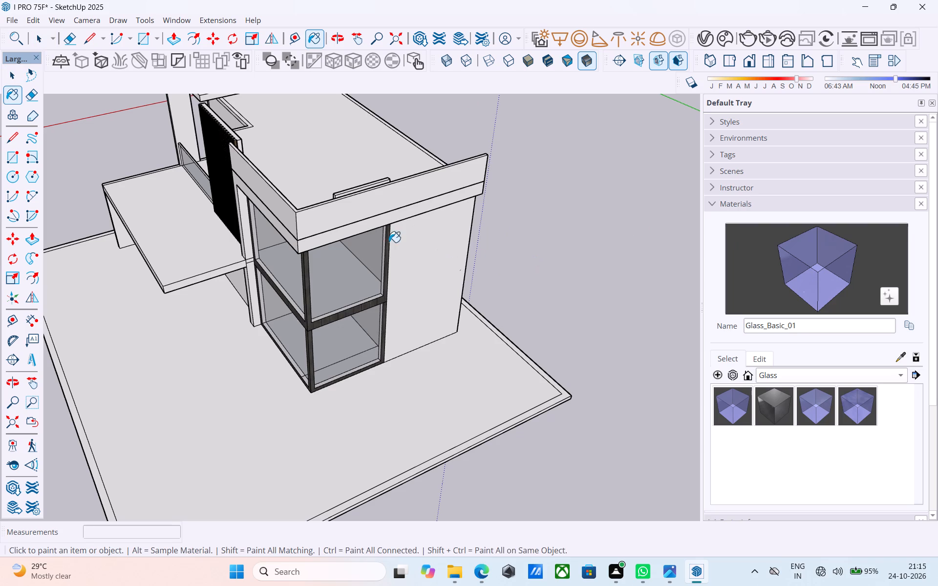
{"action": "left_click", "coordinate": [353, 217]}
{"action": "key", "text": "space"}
Examine the outer glass parapet against the facade and the small upright block at the roof corner.
{"action": "middle_click_drag", "start_coordinate": [295, 211], "coordinate": [346, 138]}
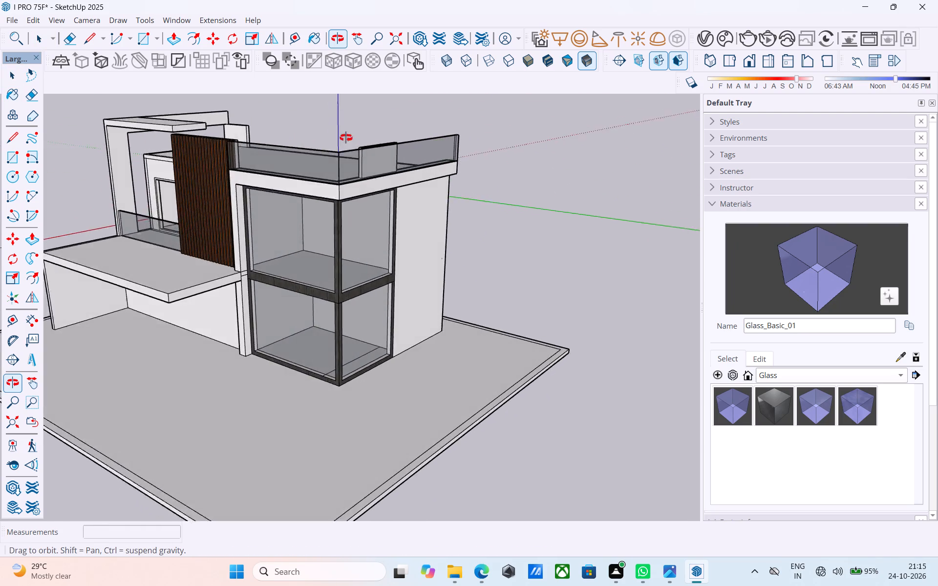
{"action": "middle_click_drag", "start_coordinate": [346, 138], "coordinate": [381, 116]}
{"action": "scroll", "coordinate": [333, 266], "scroll_direction": "down", "scroll_amount": 4}
{"action": "middle_click_drag", "start_coordinate": [314, 307], "coordinate": [467, 230]}
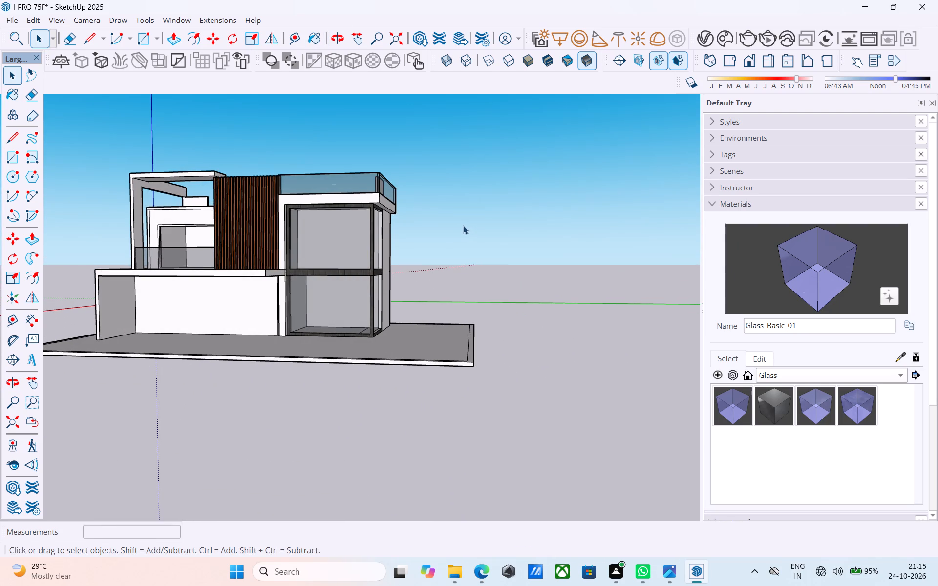
{"action": "middle_click_drag", "start_coordinate": [352, 199], "coordinate": [307, 304]}
{"action": "scroll", "coordinate": [317, 212], "scroll_direction": "up", "scroll_amount": 2}
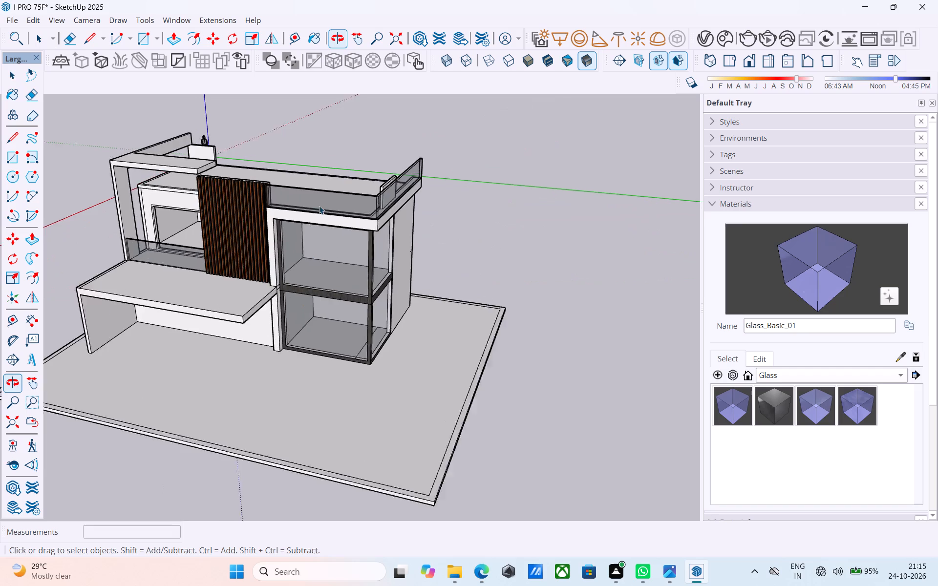
{"action": "scroll", "coordinate": [319, 206], "scroll_direction": "up", "scroll_amount": 10}
{"action": "middle_click_drag", "start_coordinate": [399, 214], "coordinate": [304, 247]}
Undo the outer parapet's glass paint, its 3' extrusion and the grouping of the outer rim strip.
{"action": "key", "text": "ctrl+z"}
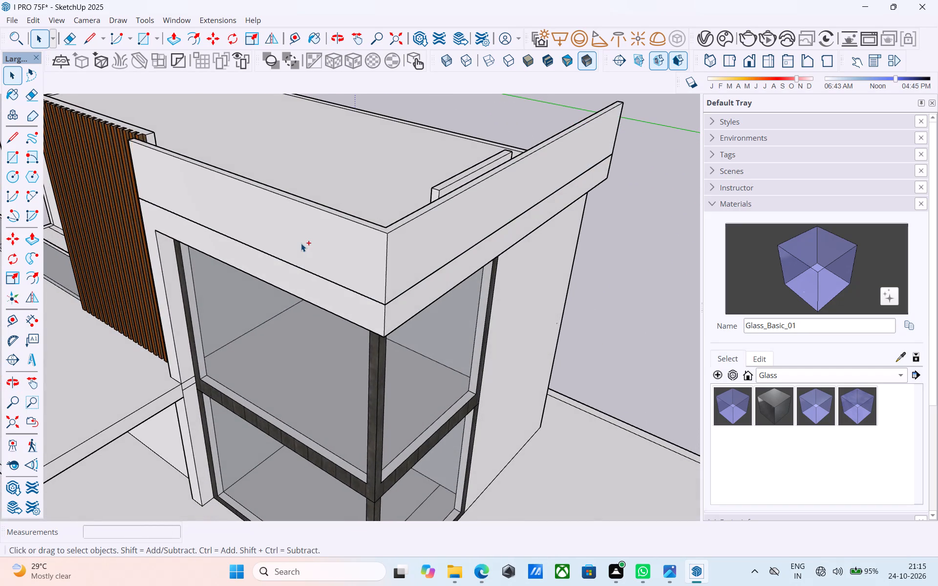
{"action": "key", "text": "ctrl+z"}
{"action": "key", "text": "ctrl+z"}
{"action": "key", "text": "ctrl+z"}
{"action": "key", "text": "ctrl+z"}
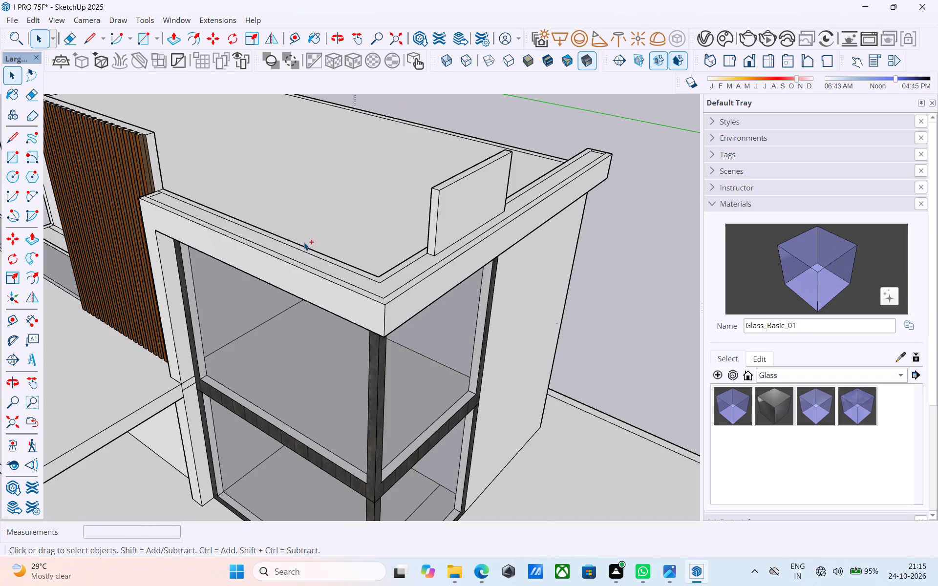
Make a group of the rim's innermost strip face, next to the roof surface.
{"action": "scroll", "coordinate": [308, 233], "scroll_direction": "down", "scroll_amount": 5}
{"action": "middle_click_drag", "start_coordinate": [308, 237], "coordinate": [230, 301]}
{"action": "scroll", "coordinate": [278, 285], "scroll_direction": "up", "scroll_amount": 8}
{"action": "scroll", "coordinate": [287, 279], "scroll_direction": "down", "scroll_amount": 2}
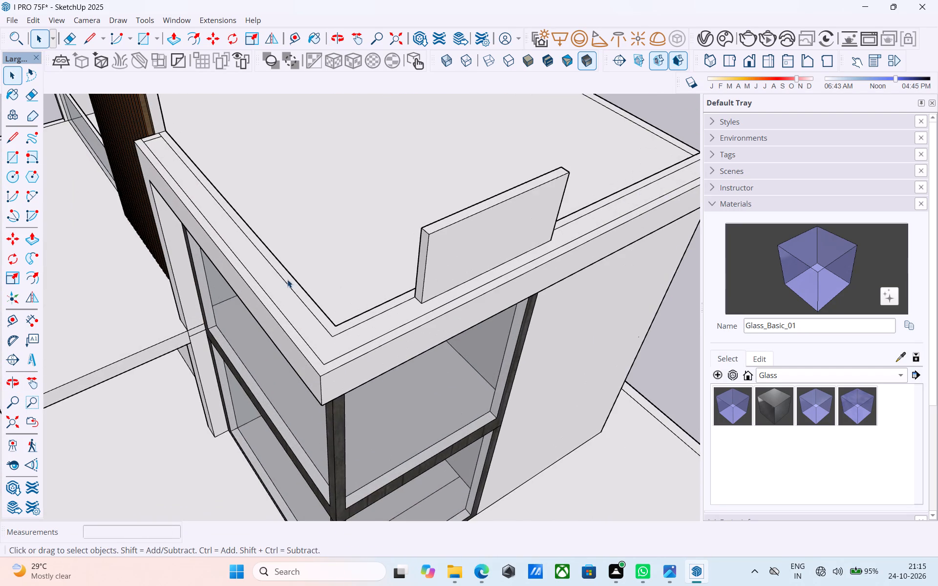
{"action": "scroll", "coordinate": [287, 279], "scroll_direction": "down", "scroll_amount": 2}
{"action": "middle_click_drag", "start_coordinate": [287, 279], "coordinate": [258, 330]}
{"action": "scroll", "coordinate": [270, 319], "scroll_direction": "up", "scroll_amount": 4}
{"action": "left_click", "coordinate": [272, 317]}
{"action": "right_click", "coordinate": [272, 317]}
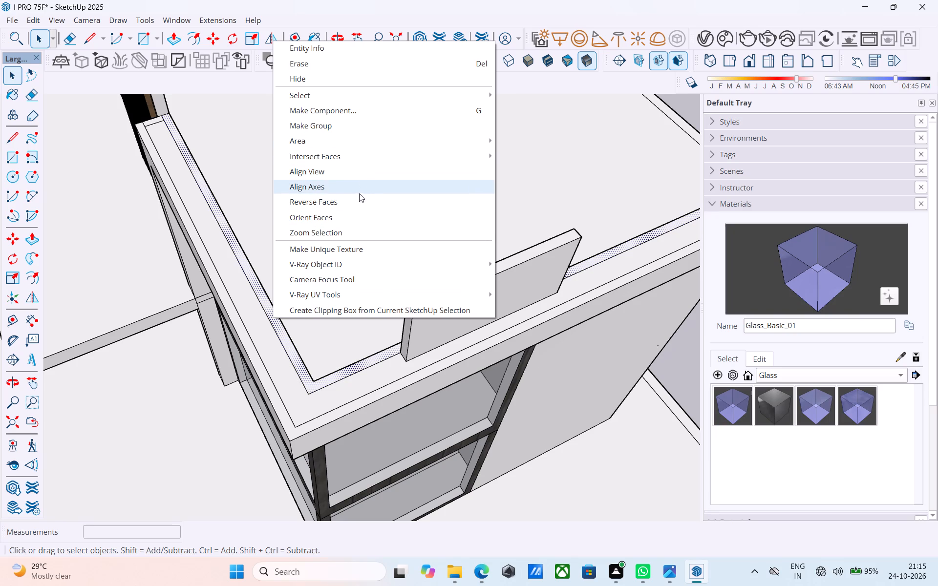
{"action": "left_click", "coordinate": [358, 130]}
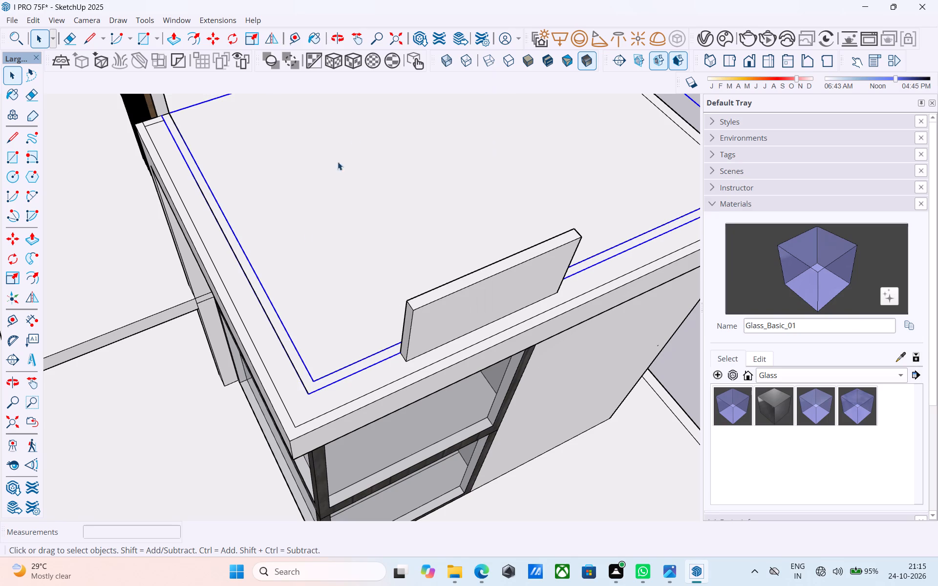
Inside the innermost strip's group, extrude its face 3' upward as a parapet along both roof sides.
{"action": "double_click", "coordinate": [256, 284]}
{"action": "scroll", "coordinate": [256, 284], "scroll_direction": "down", "scroll_amount": 4}
{"action": "left_click", "coordinate": [256, 284]}
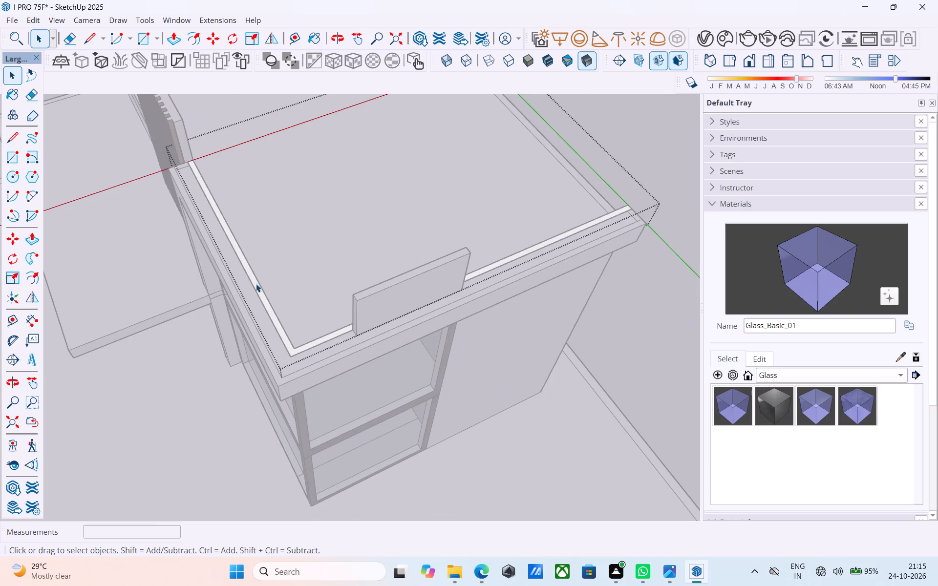
{"action": "key", "text": "p"}
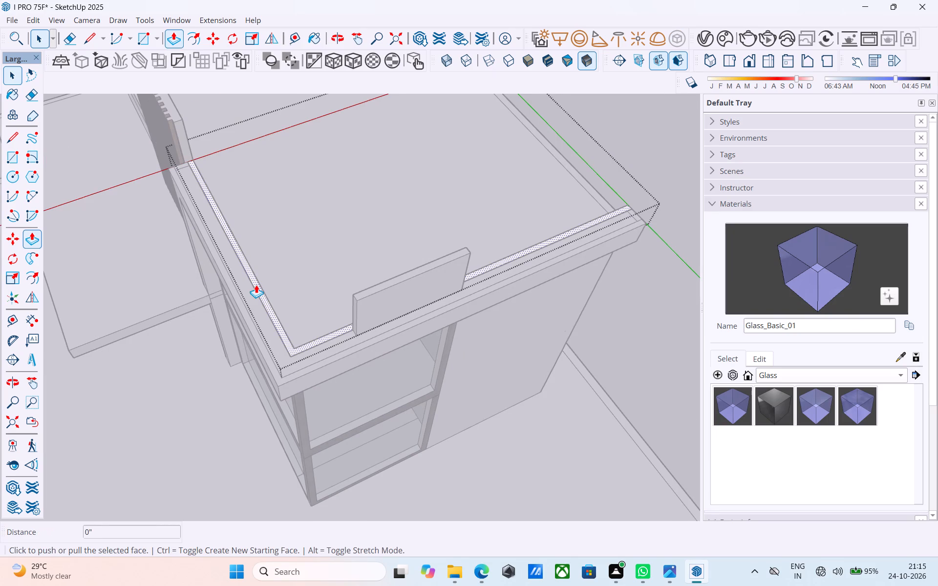
{"action": "left_click", "coordinate": [256, 285]}
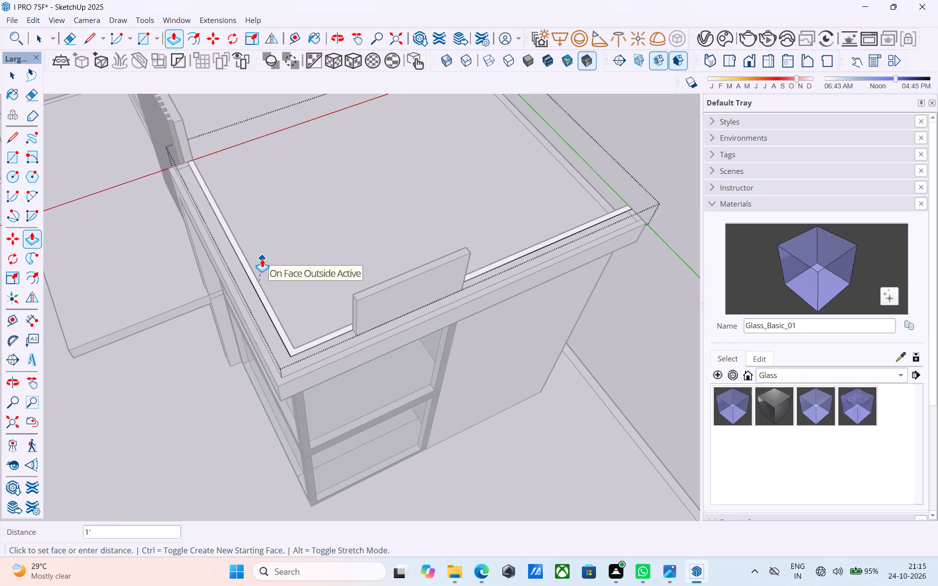
{"action": "middle_click_drag", "start_coordinate": [262, 236], "coordinate": [276, 150]}
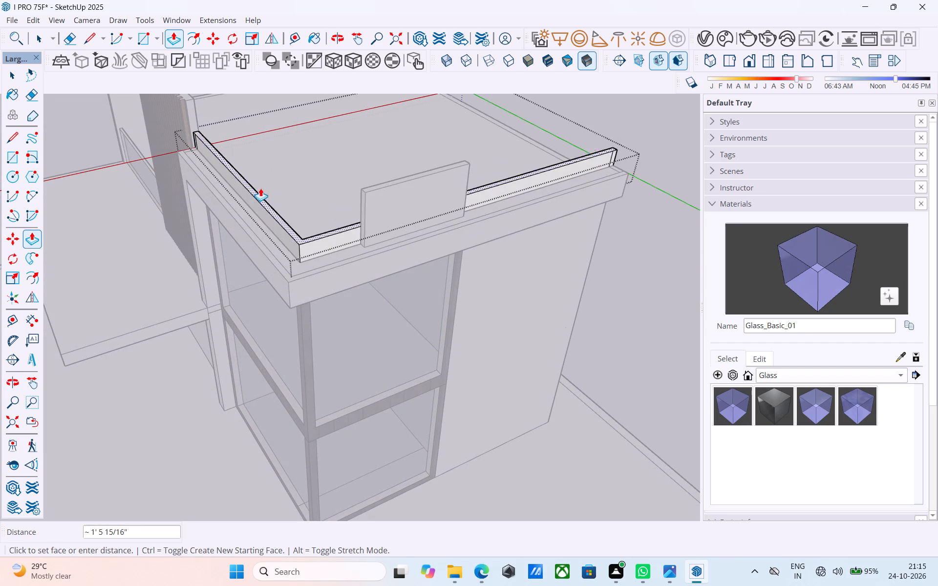
{"action": "type", "text": "3'"}
{"action": "key", "text": "Return"}
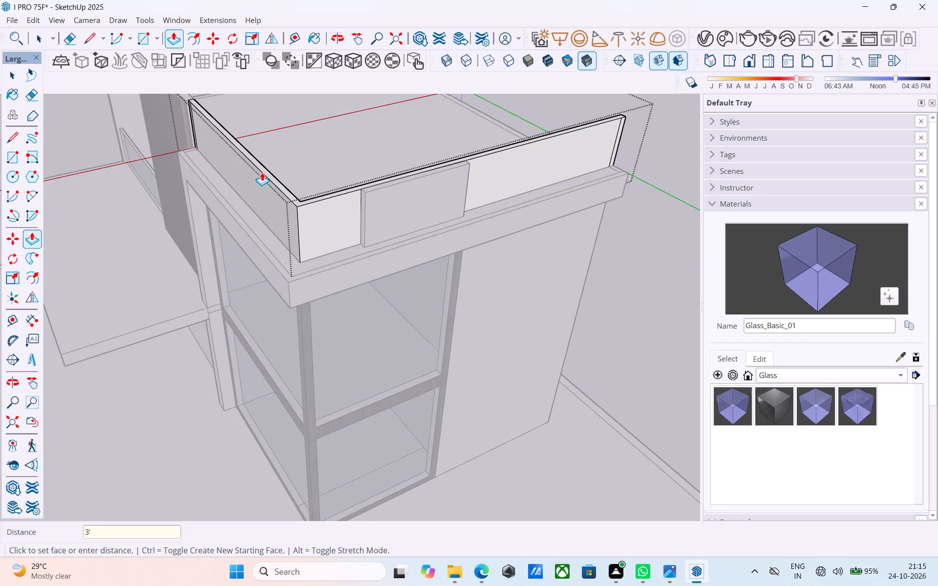
{"action": "key", "text": "space"}
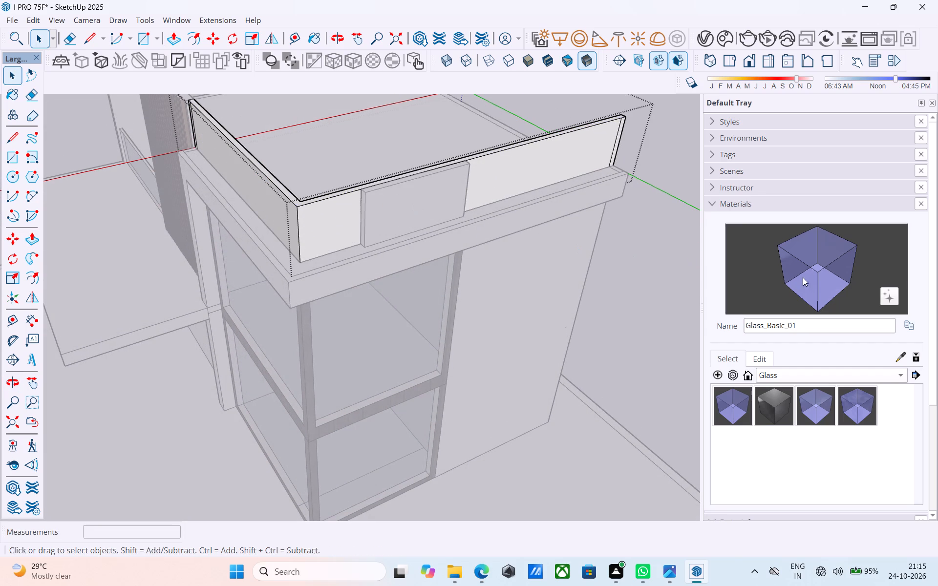
Close the inner parapet's group and paint the whole group with the Glass_Basic_01 material.
{"action": "left_click", "coordinate": [812, 273]}
{"action": "key", "text": "space"}
{"action": "left_click", "coordinate": [694, 372]}
{"action": "left_click_drag", "start_coordinate": [659, 349], "coordinate": [653, 347]}
{"action": "scroll", "coordinate": [599, 318], "scroll_direction": "down", "scroll_amount": 6}
{"action": "left_click", "coordinate": [663, 129]}
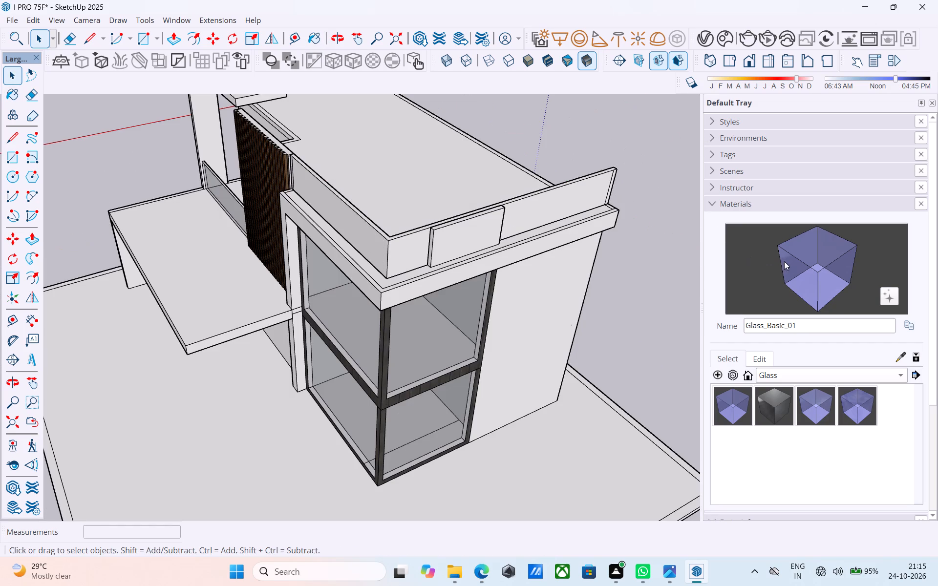
{"action": "left_click", "coordinate": [834, 259]}
{"action": "scroll", "coordinate": [465, 264], "scroll_direction": "up", "scroll_amount": 4}
{"action": "left_click", "coordinate": [368, 238]}
Examine the inner glass parapet in relation to the front facade, wood slats and upright roof block.
{"action": "middle_click_drag", "start_coordinate": [362, 251], "coordinate": [514, 151]}
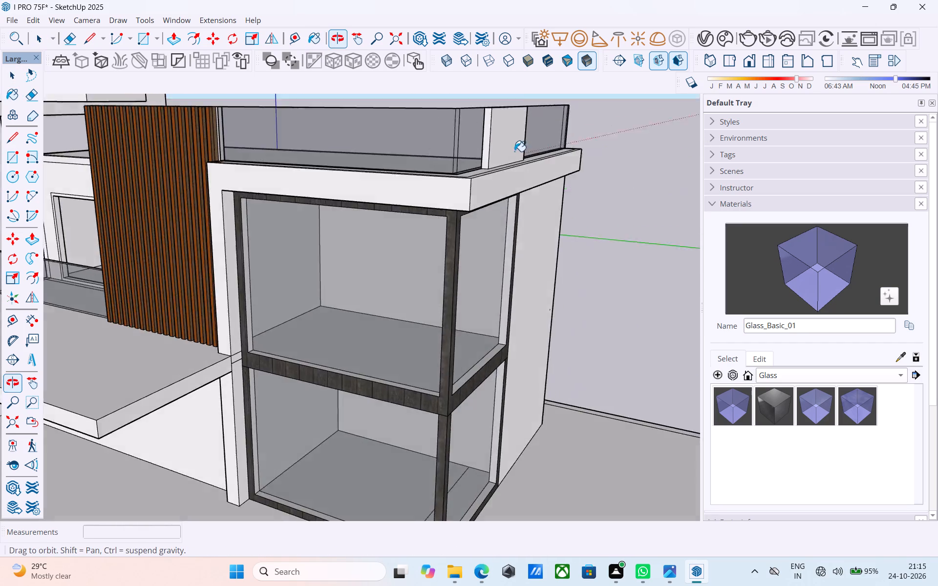
{"action": "middle_click_drag", "start_coordinate": [514, 151], "coordinate": [514, 149]}
{"action": "scroll", "coordinate": [410, 279], "scroll_direction": "down", "scroll_amount": 9}
{"action": "middle_click_drag", "start_coordinate": [388, 307], "coordinate": [419, 252]}
{"action": "middle_click_drag", "start_coordinate": [396, 294], "coordinate": [423, 295]}
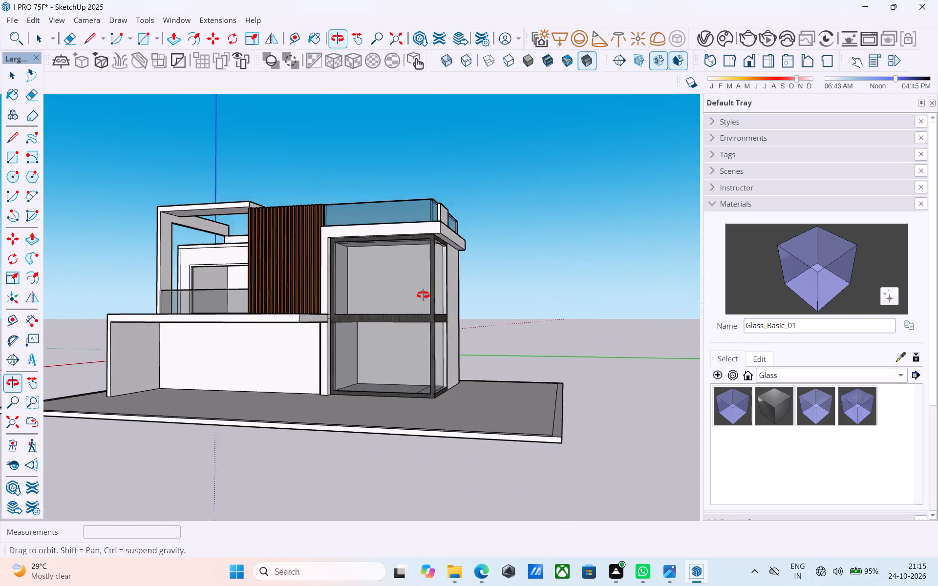
{"action": "middle_click_drag", "start_coordinate": [423, 295], "coordinate": [419, 337]}
{"action": "middle_click_drag", "start_coordinate": [419, 338], "coordinate": [443, 303]}
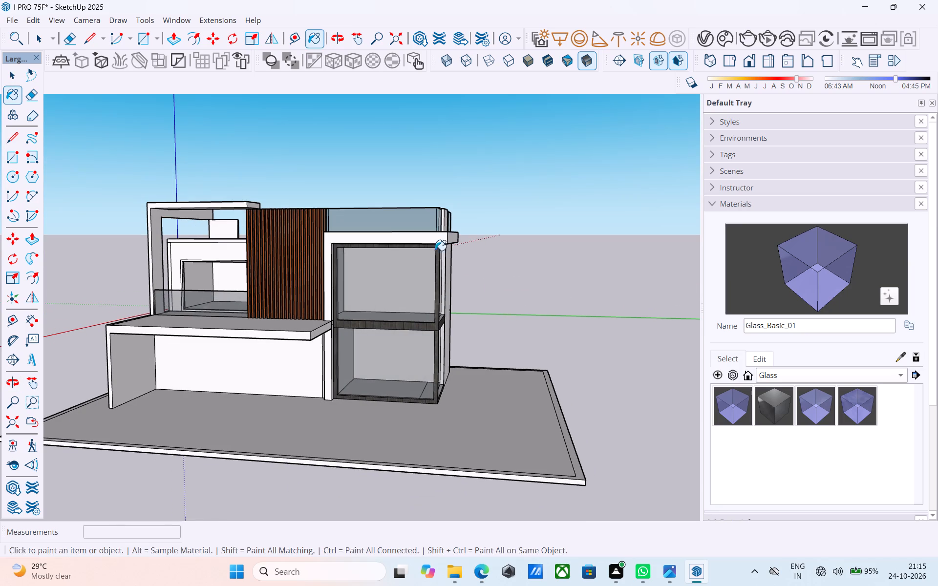
{"action": "middle_click_drag", "start_coordinate": [434, 251], "coordinate": [395, 277]}
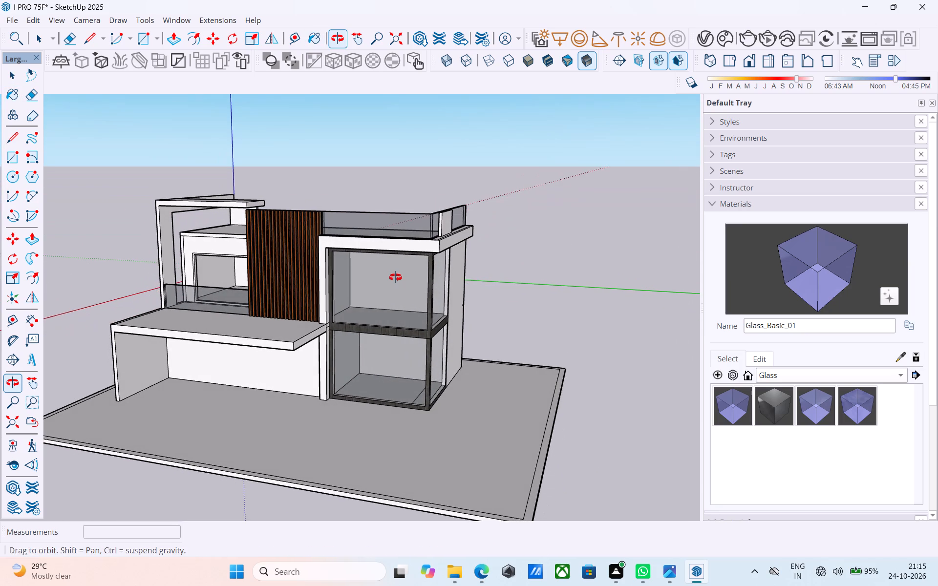
Raise the top face of the upright block in front of the glass parapet by 2'.
{"action": "middle_click_drag", "start_coordinate": [395, 277], "coordinate": [433, 382]}
{"action": "scroll", "coordinate": [452, 292], "scroll_direction": "up", "scroll_amount": 5}
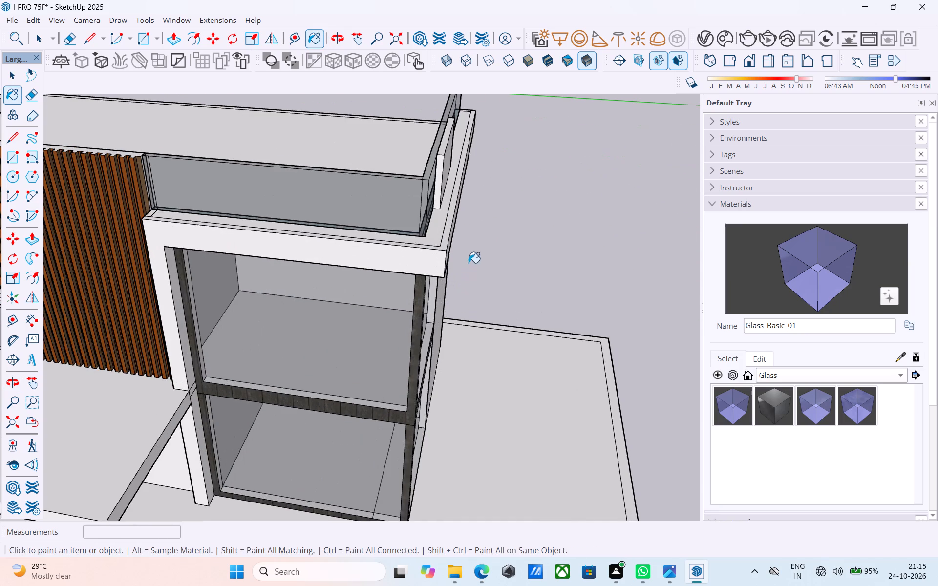
{"action": "scroll", "coordinate": [460, 260], "scroll_direction": "down", "scroll_amount": 5}
{"action": "middle_click_drag", "start_coordinate": [455, 257], "coordinate": [271, 340]}
{"action": "scroll", "coordinate": [372, 295], "scroll_direction": "up", "scroll_amount": 5}
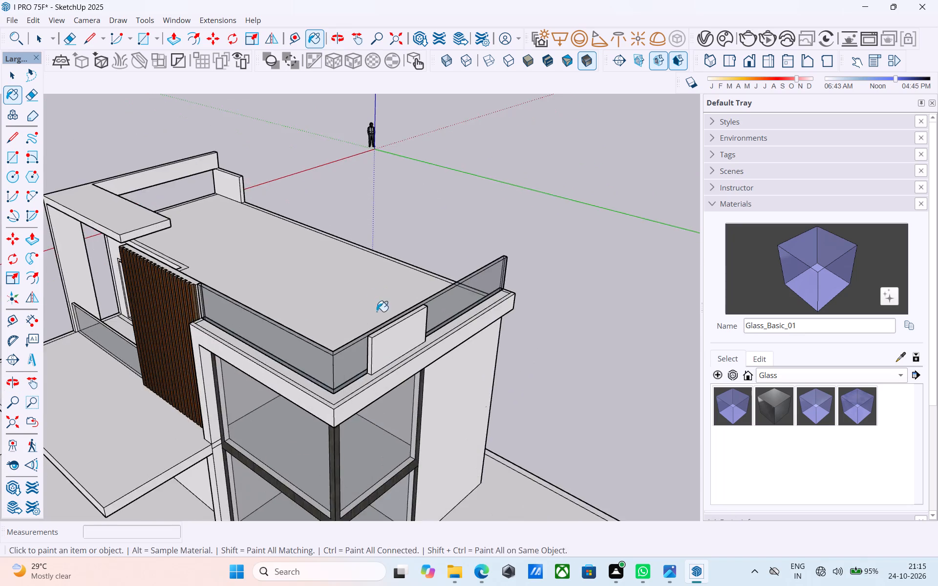
{"action": "scroll", "coordinate": [377, 312], "scroll_direction": "up", "scroll_amount": 5}
{"action": "key", "text": "space"}
{"action": "left_click", "coordinate": [397, 338]}
{"action": "key", "text": "p"}
{"action": "left_click", "coordinate": [397, 338]}
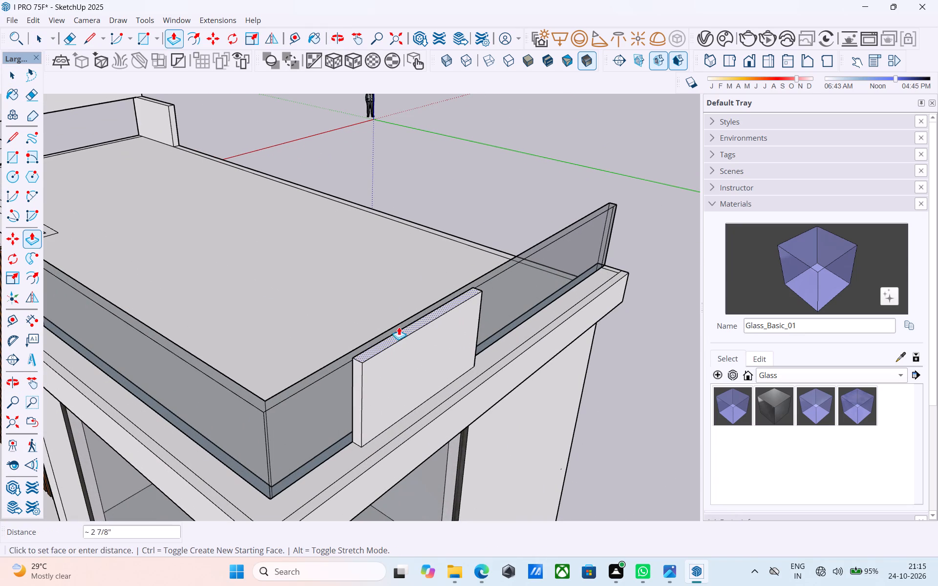
{"action": "key", "text": "2"}
{"action": "key", "text": "apostrophe"}
{"action": "key", "text": "Return"}
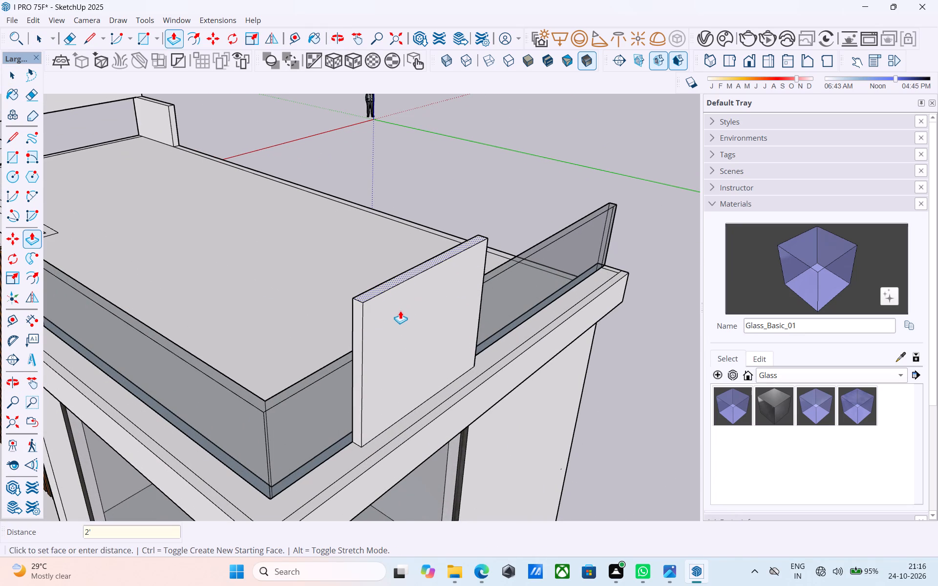
{"action": "key", "text": "space"}
Extend the end face of the low parapet stub 34' 6" along the plain side of the roof to the front corner.
{"action": "scroll", "coordinate": [399, 311], "scroll_direction": "down", "scroll_amount": 5}
{"action": "middle_click_drag", "start_coordinate": [399, 311], "coordinate": [32, 322]}
{"action": "middle_click_drag", "start_coordinate": [409, 301], "coordinate": [367, 304], "text": "shift"}
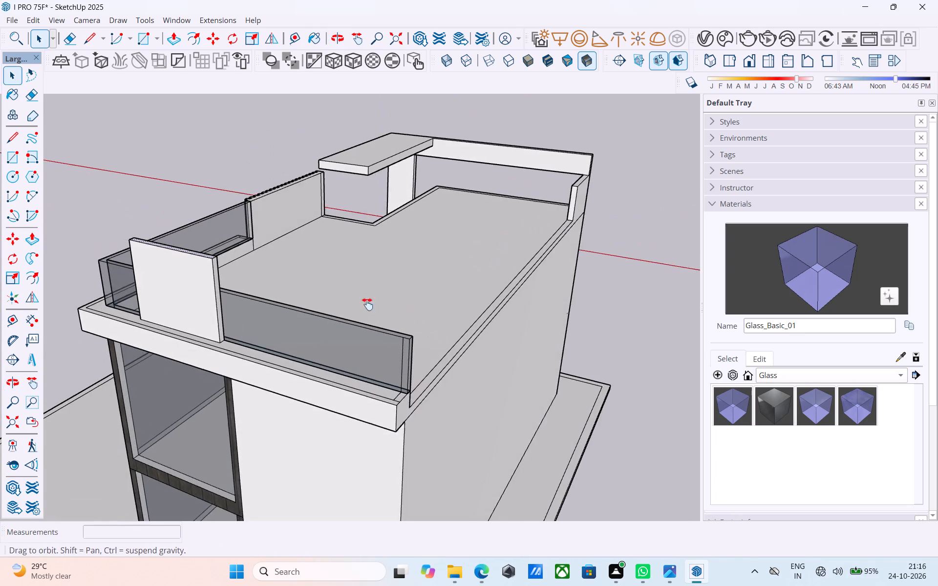
{"action": "middle_click_drag", "start_coordinate": [367, 304], "coordinate": [310, 313], "text": "shift"}
{"action": "middle_click_drag", "start_coordinate": [398, 297], "coordinate": [485, 269]}
{"action": "scroll", "coordinate": [496, 243], "scroll_direction": "up", "scroll_amount": 7}
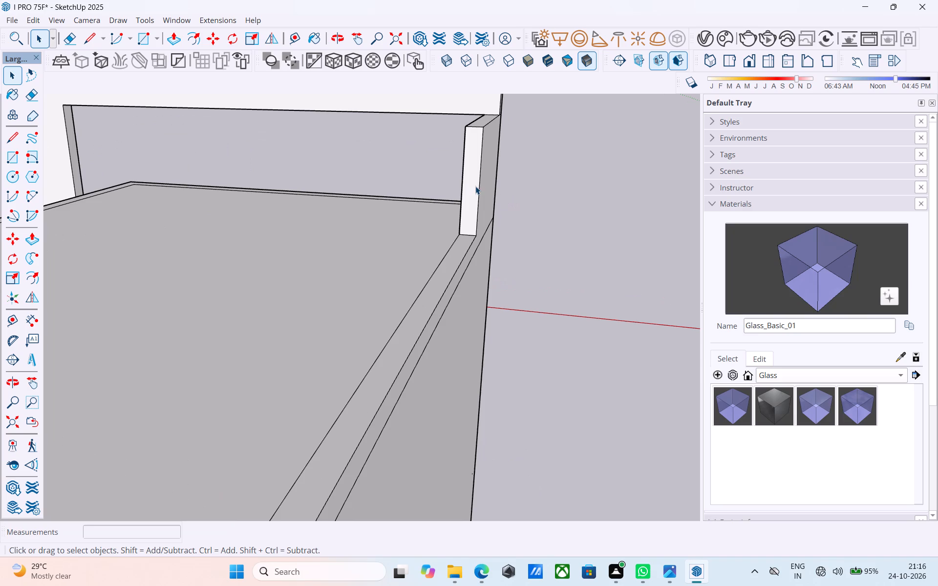
{"action": "left_click", "coordinate": [473, 184]}
{"action": "key", "text": "p"}
{"action": "left_click", "coordinate": [473, 184]}
{"action": "middle_click", "coordinate": [473, 184]}
{"action": "scroll", "coordinate": [473, 184], "scroll_direction": "down", "scroll_amount": 5}
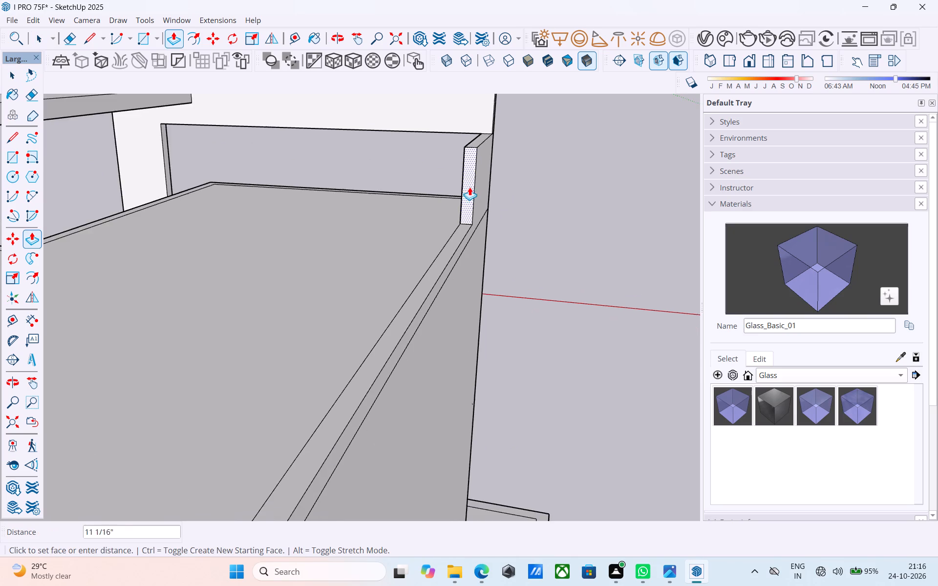
{"action": "scroll", "coordinate": [469, 187], "scroll_direction": "down", "scroll_amount": 12}
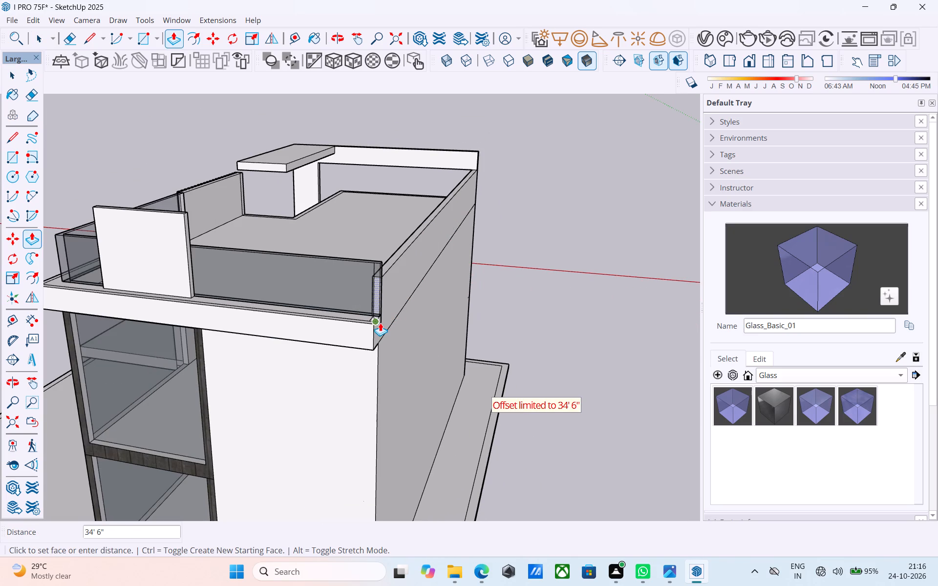
{"action": "left_click", "coordinate": [380, 323]}
Erase the leftover edge at the front corner where the extended side parapet meets the roof rim.
{"action": "middle_click_drag", "start_coordinate": [387, 309], "coordinate": [238, 332]}
{"action": "scroll", "coordinate": [208, 344], "scroll_direction": "up", "scroll_amount": 2}
{"action": "key", "text": "e"}
{"action": "left_click_drag", "start_coordinate": [204, 338], "coordinate": [198, 337]}
{"action": "key", "text": "space"}
{"action": "scroll", "coordinate": [289, 318], "scroll_direction": "down", "scroll_amount": 2}
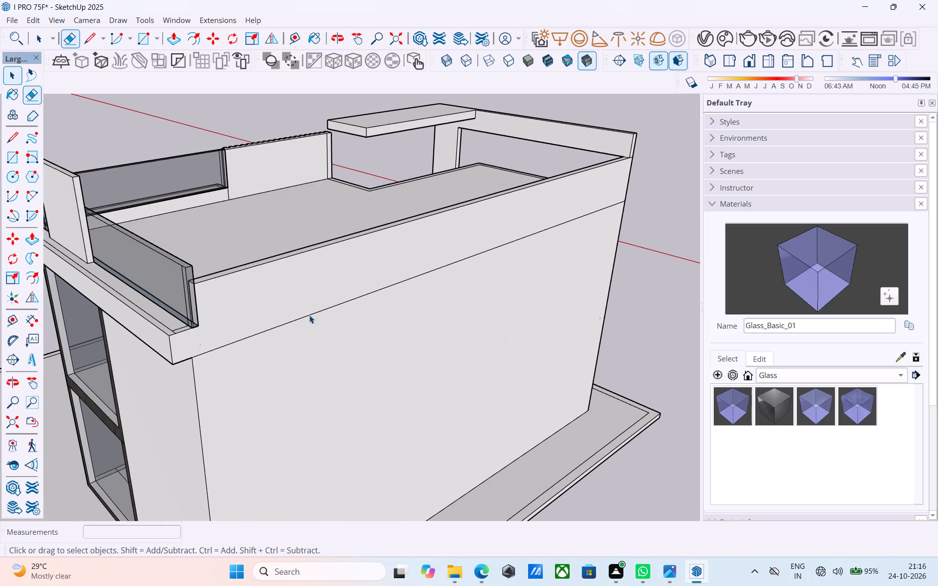
Draw a line about 26' 9" long from the slat wall's top front corner straight across the roof, past the opposite parapet.
{"action": "scroll", "coordinate": [309, 315], "scroll_direction": "down", "scroll_amount": 6}
{"action": "middle_click_drag", "start_coordinate": [387, 299], "coordinate": [105, 310]}
{"action": "middle_click_drag", "start_coordinate": [248, 277], "coordinate": [346, 334]}
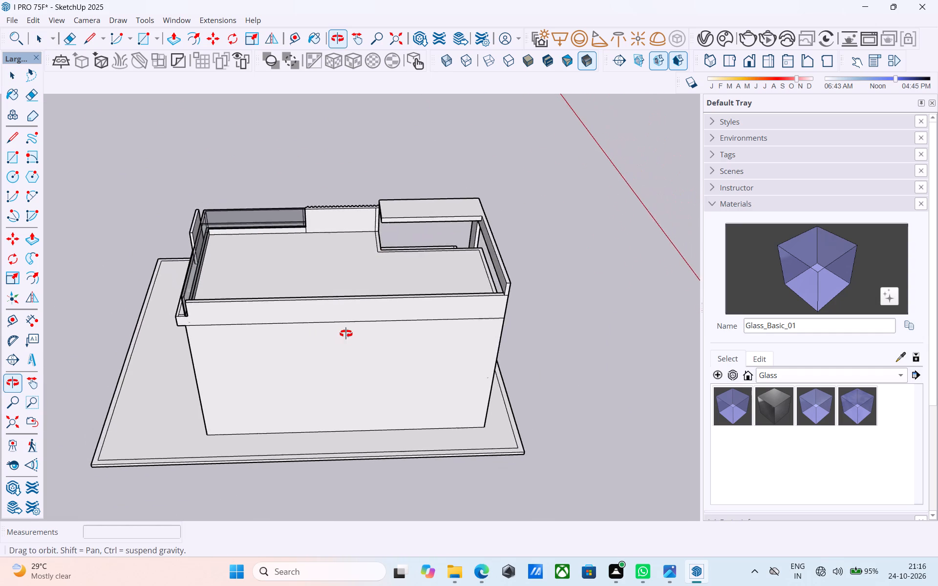
{"action": "middle_click_drag", "start_coordinate": [346, 334], "coordinate": [368, 328]}
{"action": "scroll", "coordinate": [340, 252], "scroll_direction": "up", "scroll_amount": 4}
{"action": "key", "text": "l"}
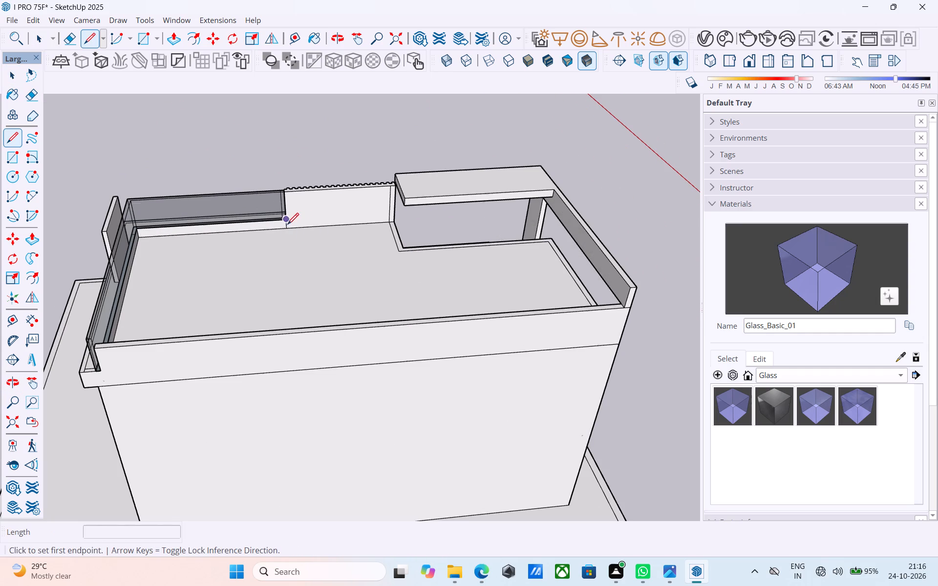
{"action": "scroll", "coordinate": [290, 198], "scroll_direction": "up", "scroll_amount": 11}
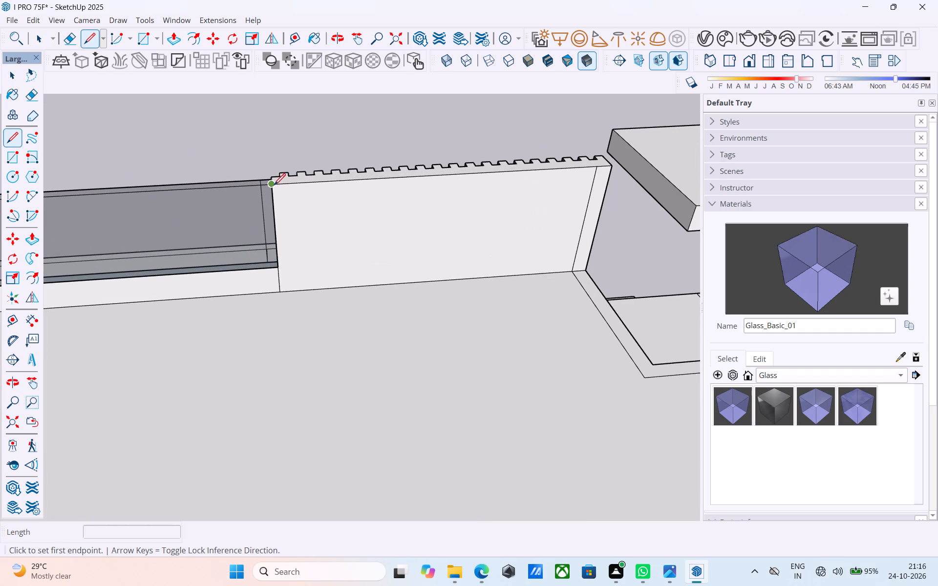
{"action": "left_click", "coordinate": [273, 185]}
{"action": "scroll", "coordinate": [273, 184], "scroll_direction": "down", "scroll_amount": 9}
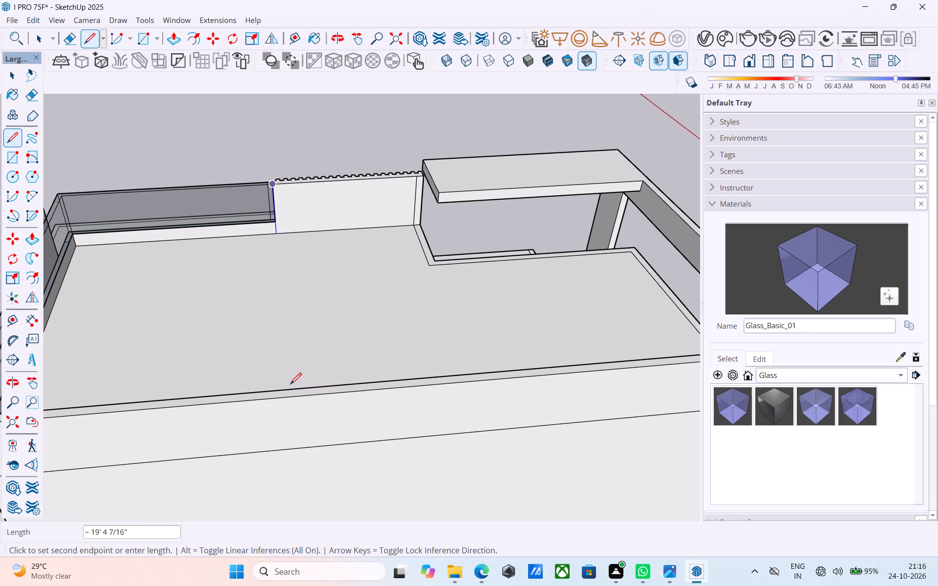
{"action": "scroll", "coordinate": [290, 385], "scroll_direction": "up", "scroll_amount": 2}
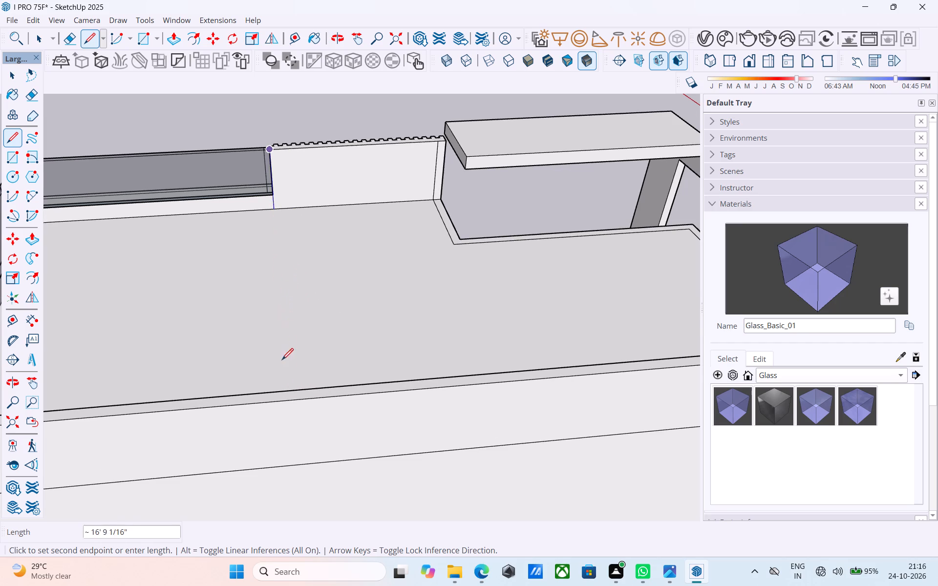
{"action": "middle_click_drag", "start_coordinate": [284, 360], "coordinate": [515, 355]}
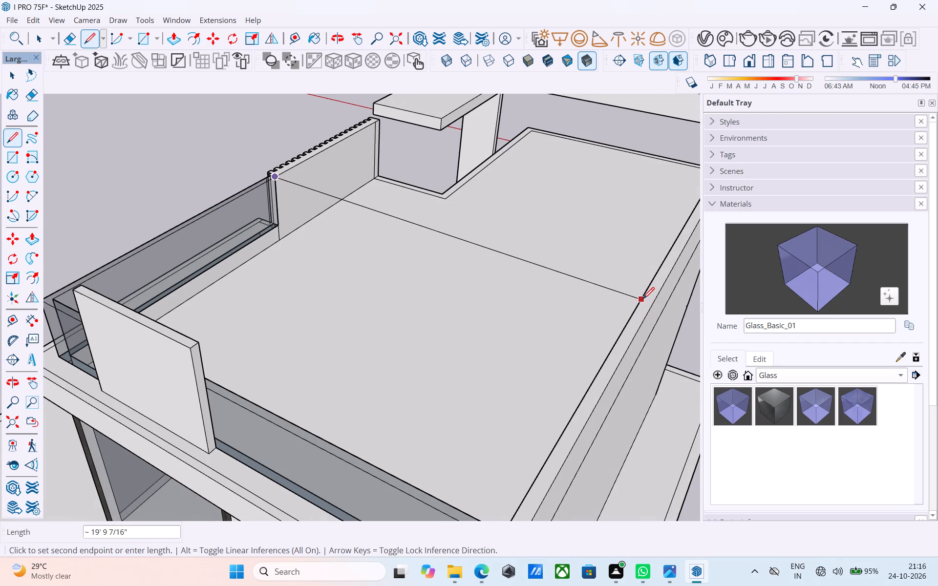
{"action": "middle_click_drag", "start_coordinate": [643, 300], "coordinate": [663, 299]}
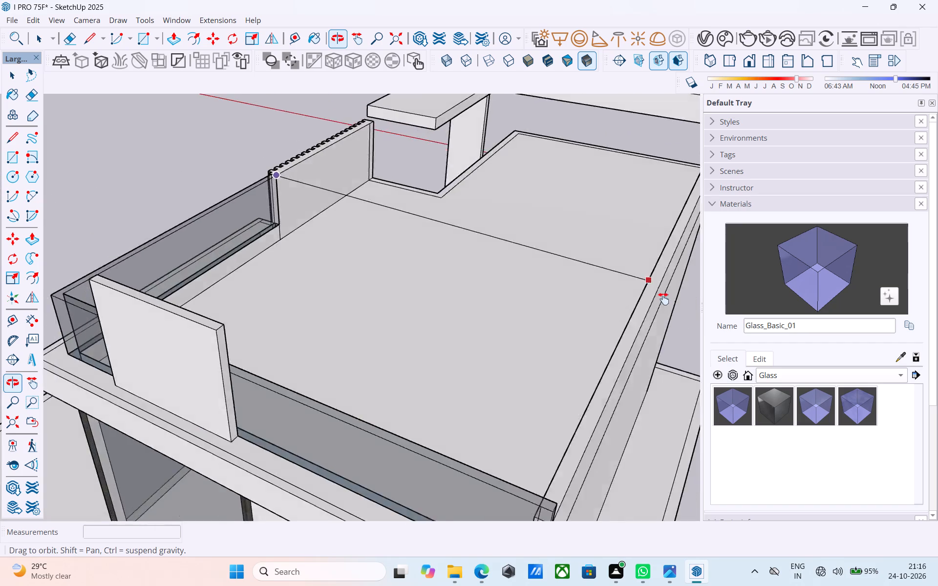
{"action": "middle_click_drag", "start_coordinate": [663, 299], "coordinate": [867, 359]}
{"action": "scroll", "coordinate": [774, 403], "scroll_direction": "up", "scroll_amount": 1}
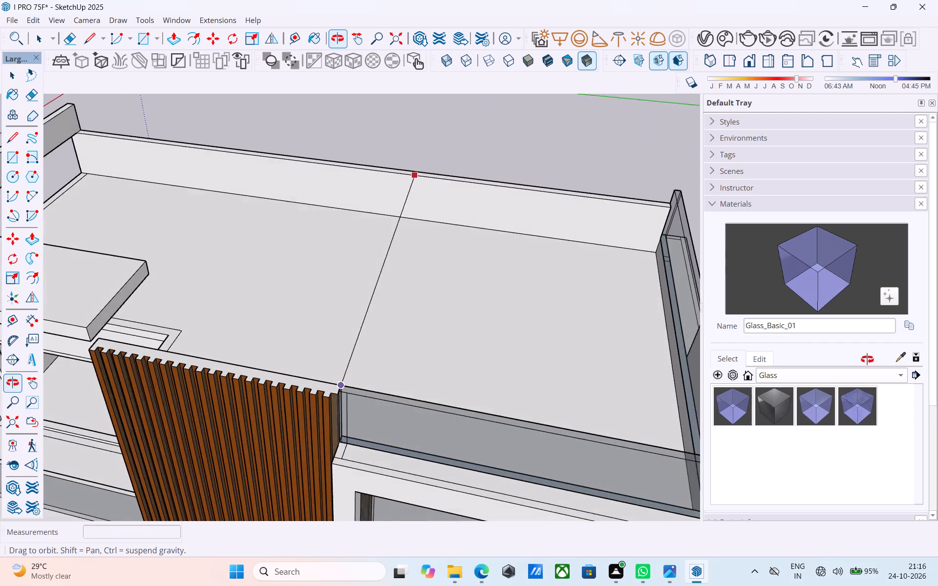
{"action": "middle_click_drag", "start_coordinate": [867, 359], "coordinate": [880, 353]}
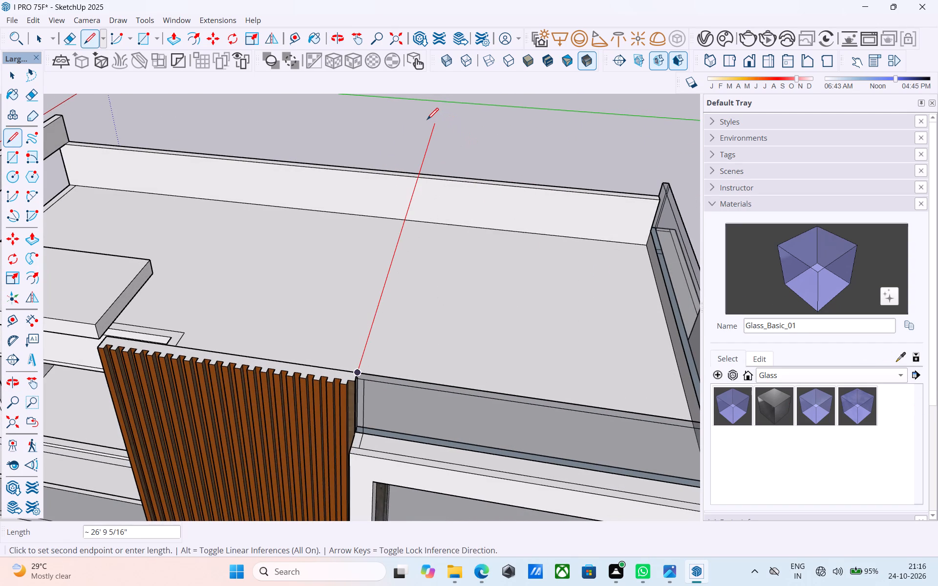
{"action": "left_click", "coordinate": [437, 116]}
{"action": "middle_click_drag", "start_coordinate": [441, 117], "coordinate": [390, 117]}
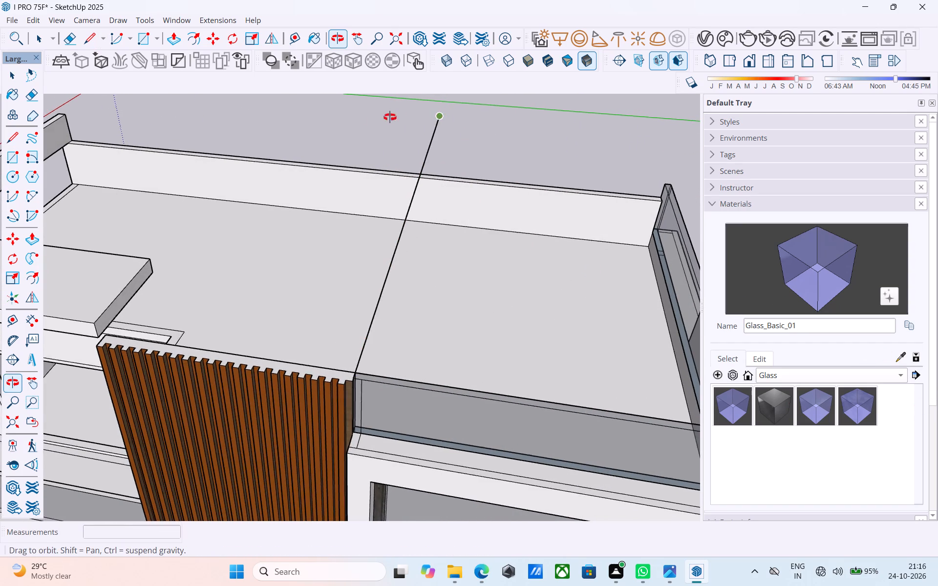
{"action": "middle_click_drag", "start_coordinate": [390, 117], "coordinate": [190, 139]}
{"action": "middle_click_drag", "start_coordinate": [550, 276], "coordinate": [133, 243], "text": "shift"}
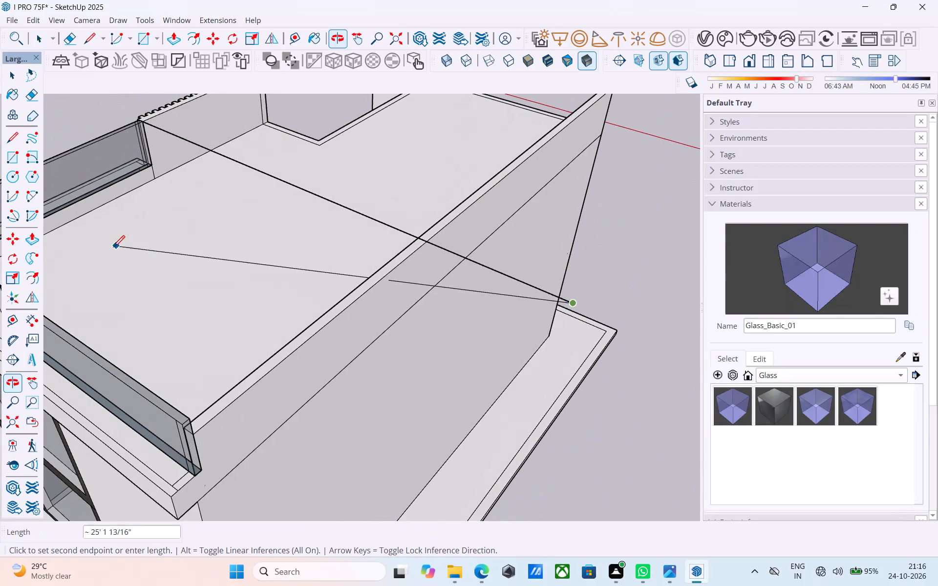
{"action": "middle_click_drag", "start_coordinate": [446, 246], "coordinate": [426, 243]}
{"action": "key", "text": "space"}
Draw a line across the roof floor from the slat wall's base to the opposite parapet, then up to the overhead line.
{"action": "middle_click_drag", "start_coordinate": [394, 241], "coordinate": [401, 233]}
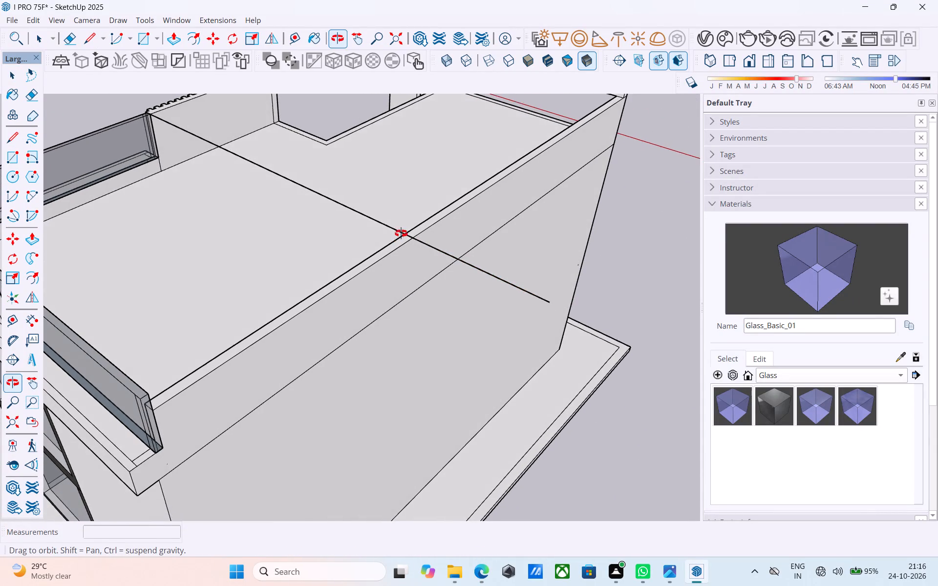
{"action": "middle_click_drag", "start_coordinate": [401, 233], "coordinate": [420, 218]}
{"action": "scroll", "coordinate": [420, 218], "scroll_direction": "up", "scroll_amount": 3}
{"action": "scroll", "coordinate": [420, 218], "scroll_direction": "down", "scroll_amount": 4}
{"action": "middle_click_drag", "start_coordinate": [420, 218], "coordinate": [260, 264]}
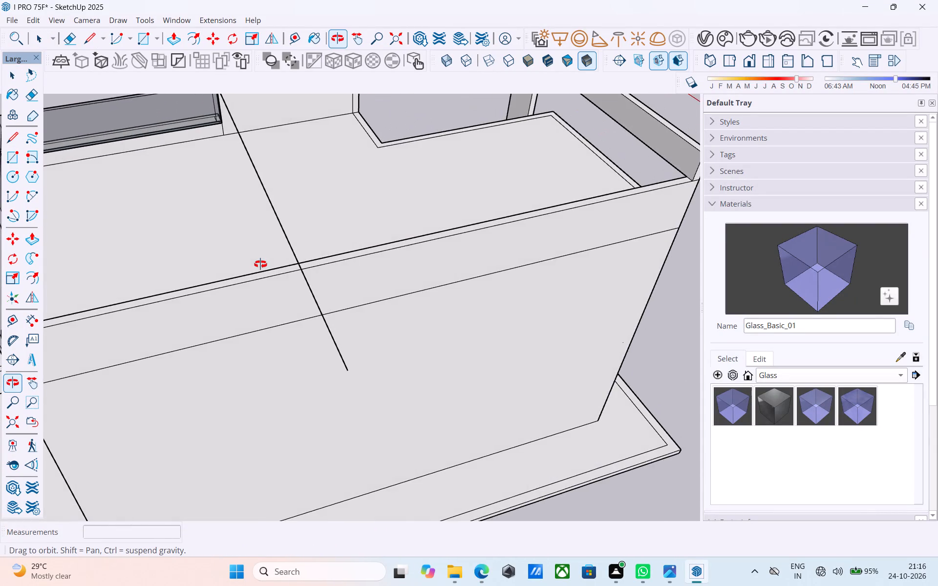
{"action": "middle_click_drag", "start_coordinate": [260, 264], "coordinate": [560, 279]}
{"action": "key", "text": "l"}
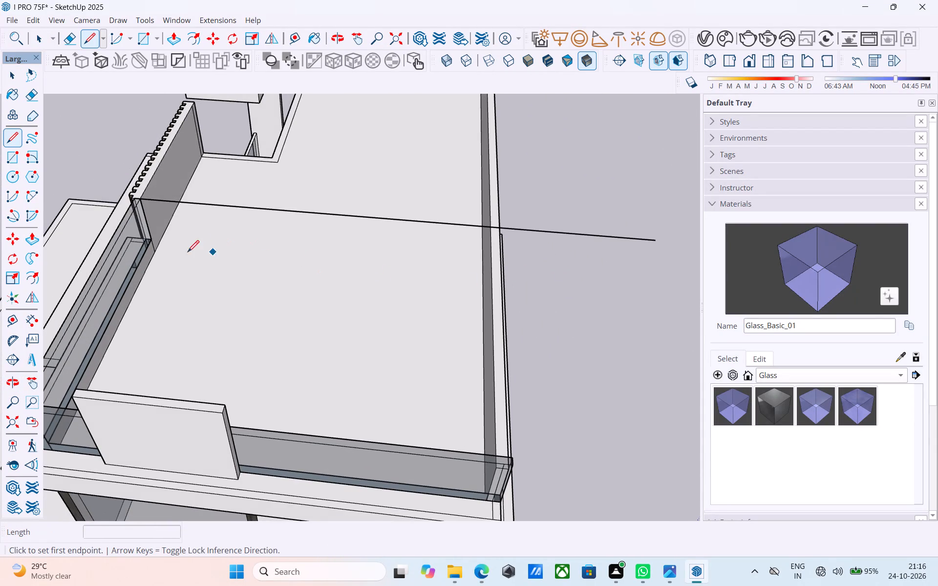
{"action": "left_click", "coordinate": [158, 251]}
{"action": "middle_click_drag", "start_coordinate": [274, 267], "coordinate": [455, 239]}
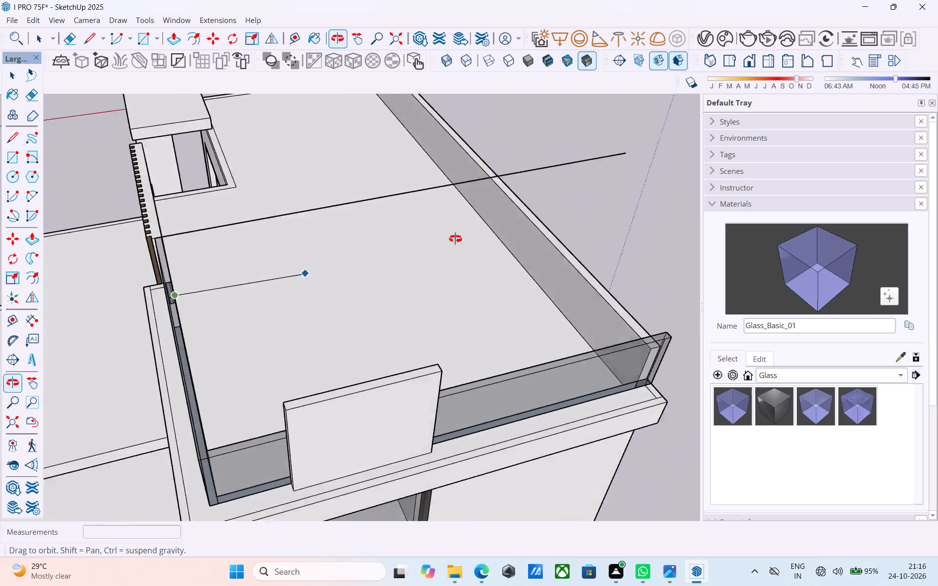
{"action": "middle_click_drag", "start_coordinate": [455, 239], "coordinate": [448, 240]}
{"action": "left_click", "coordinate": [485, 209]}
{"action": "left_click", "coordinate": [488, 212]}
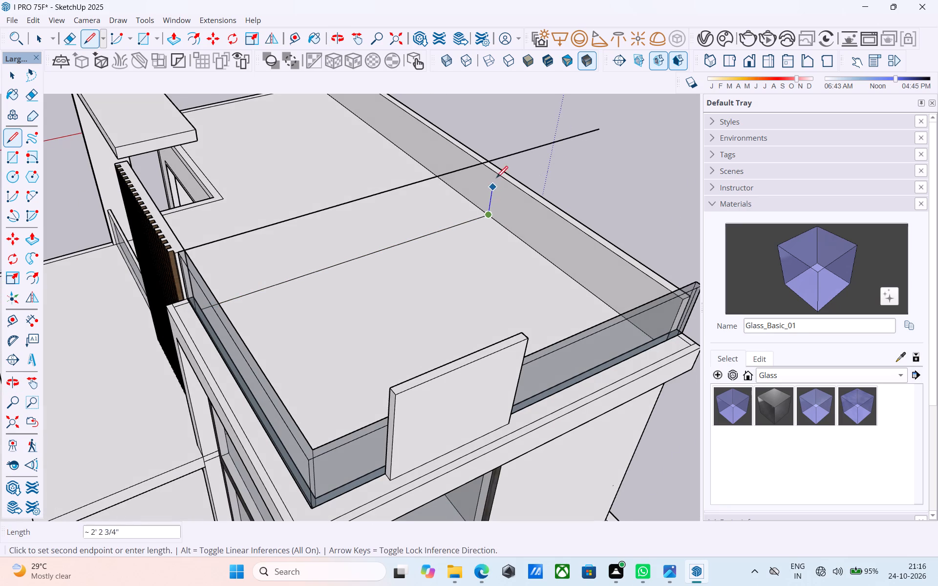
{"action": "left_click", "coordinate": [498, 158]}
{"action": "key", "text": "space"}
Delete the vertical face enclosed between the roof floor line and the overhead line.
{"action": "middle_click_drag", "start_coordinate": [503, 168], "coordinate": [476, 169]}
{"action": "left_click", "coordinate": [463, 204]}
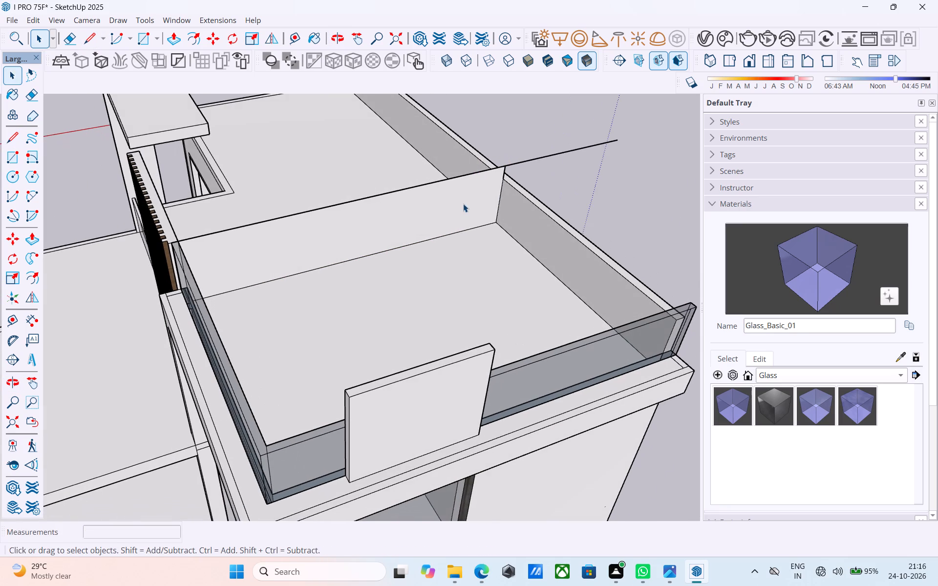
{"action": "key", "text": "Delete"}
Draw a short line across the side parapet's top face, starting where the vertical line meets its inner edge.
{"action": "scroll", "coordinate": [469, 203], "scroll_direction": "down", "scroll_amount": 4}
{"action": "middle_click_drag", "start_coordinate": [469, 203], "coordinate": [439, 172]}
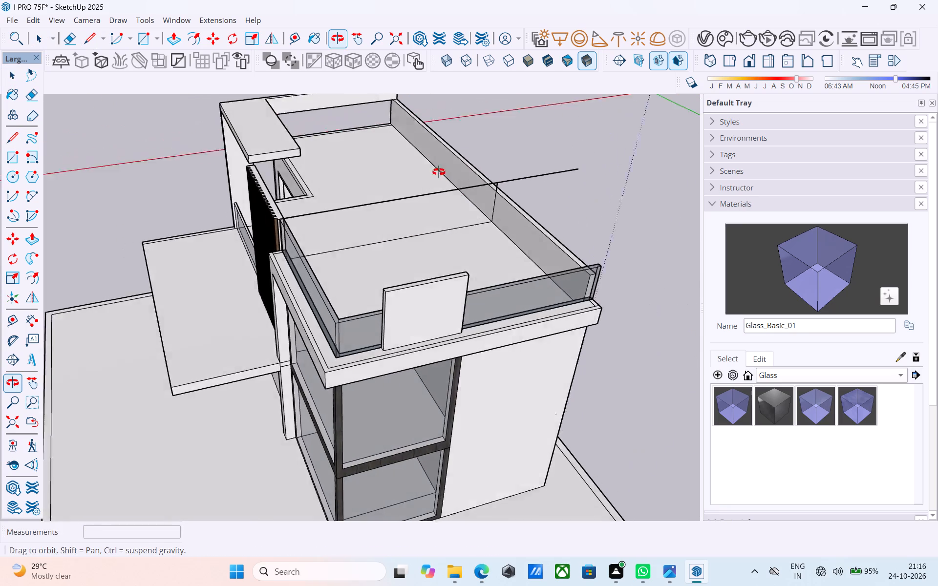
{"action": "middle_click_drag", "start_coordinate": [439, 172], "coordinate": [351, 134]}
{"action": "middle_click_drag", "start_coordinate": [538, 218], "coordinate": [525, 214]}
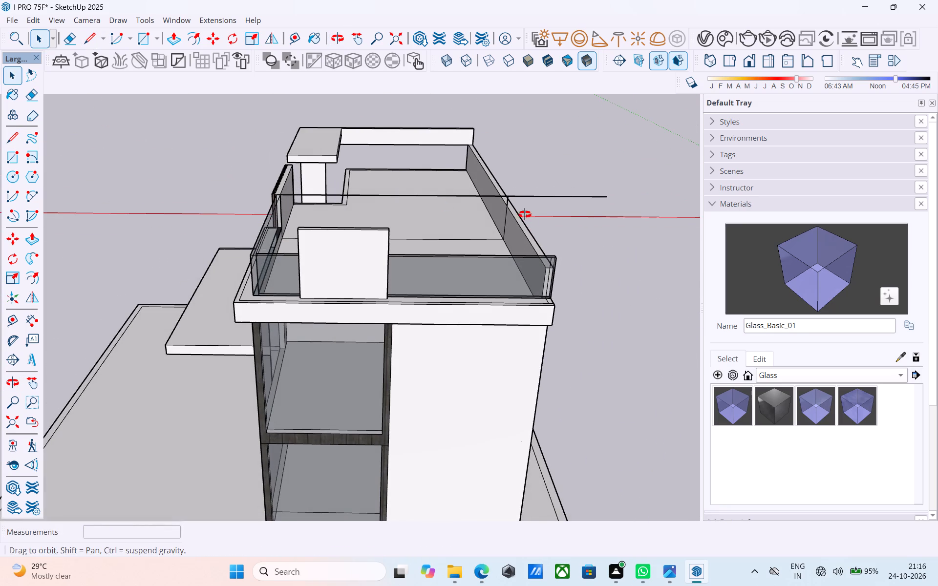
{"action": "middle_click_drag", "start_coordinate": [525, 214], "coordinate": [411, 238]}
{"action": "scroll", "coordinate": [419, 180], "scroll_direction": "down", "scroll_amount": 6}
{"action": "middle_click_drag", "start_coordinate": [342, 198], "coordinate": [424, 249]}
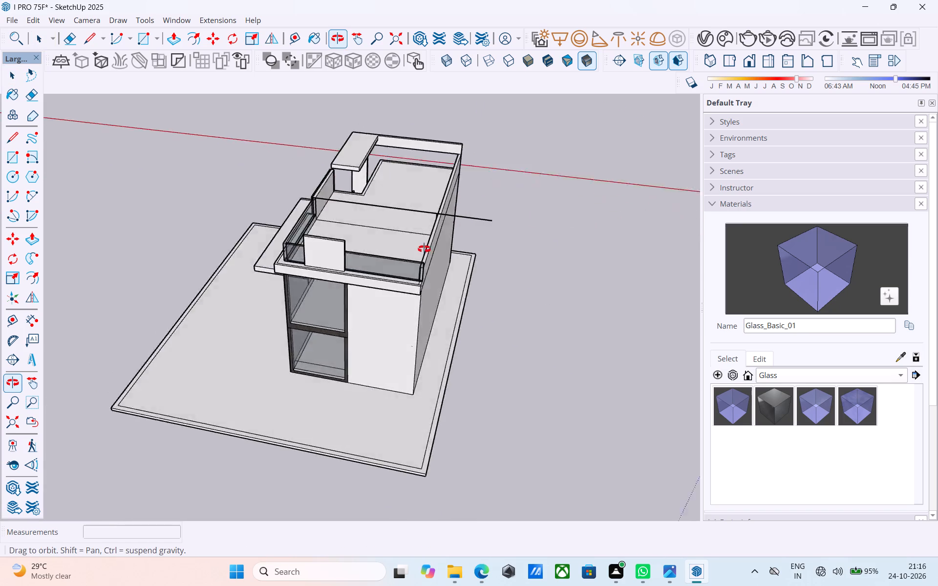
{"action": "middle_click_drag", "start_coordinate": [424, 249], "coordinate": [544, 218]}
{"action": "scroll", "coordinate": [444, 209], "scroll_direction": "up", "scroll_amount": 11}
{"action": "middle_click_drag", "start_coordinate": [410, 185], "coordinate": [405, 177]}
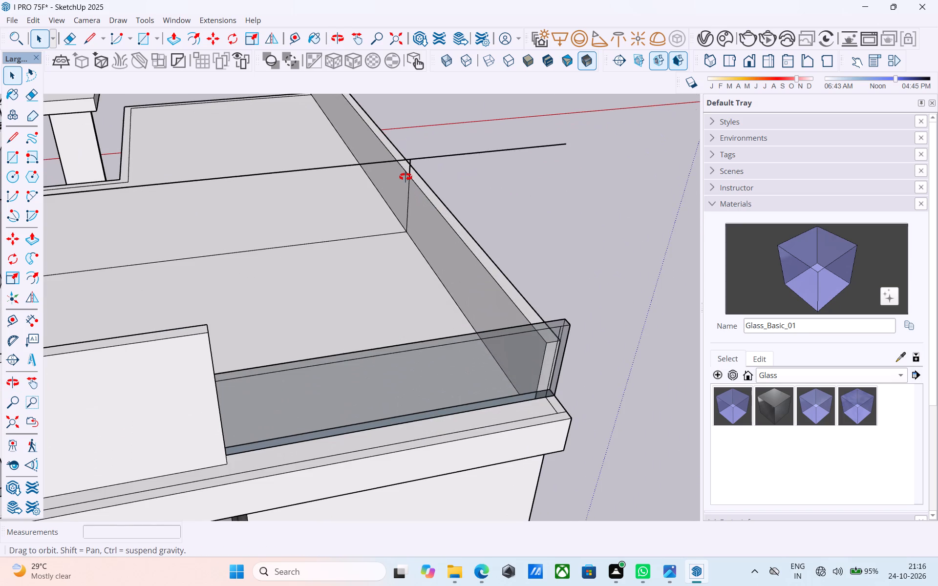
{"action": "middle_click_drag", "start_coordinate": [405, 177], "coordinate": [298, 212]}
{"action": "middle_click_drag", "start_coordinate": [403, 195], "coordinate": [392, 195]}
{"action": "scroll", "coordinate": [392, 195], "scroll_direction": "up", "scroll_amount": 4}
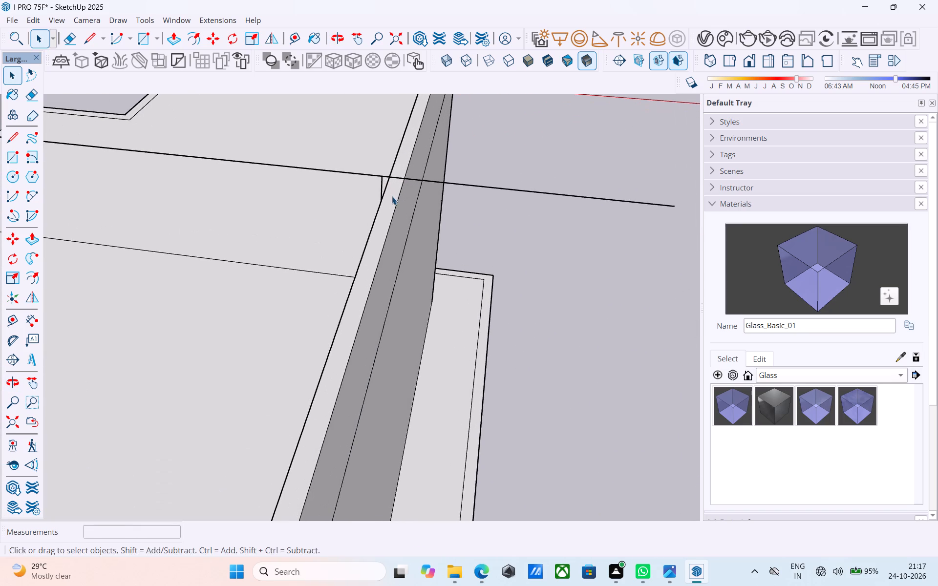
{"action": "middle_click_drag", "start_coordinate": [392, 195], "coordinate": [394, 178]}
{"action": "scroll", "coordinate": [392, 195], "scroll_direction": "up", "scroll_amount": 1}
{"action": "key", "text": "space"}
{"action": "scroll", "coordinate": [395, 171], "scroll_direction": "down", "scroll_amount": 4}
{"action": "middle_click_drag", "start_coordinate": [395, 171], "coordinate": [402, 159]}
{"action": "scroll", "coordinate": [402, 159], "scroll_direction": "up", "scroll_amount": 7}
{"action": "scroll", "coordinate": [402, 159], "scroll_direction": "down", "scroll_amount": 7}
{"action": "middle_click_drag", "start_coordinate": [402, 159], "coordinate": [397, 160]}
{"action": "key", "text": "l"}
{"action": "scroll", "coordinate": [397, 160], "scroll_direction": "up", "scroll_amount": 5}
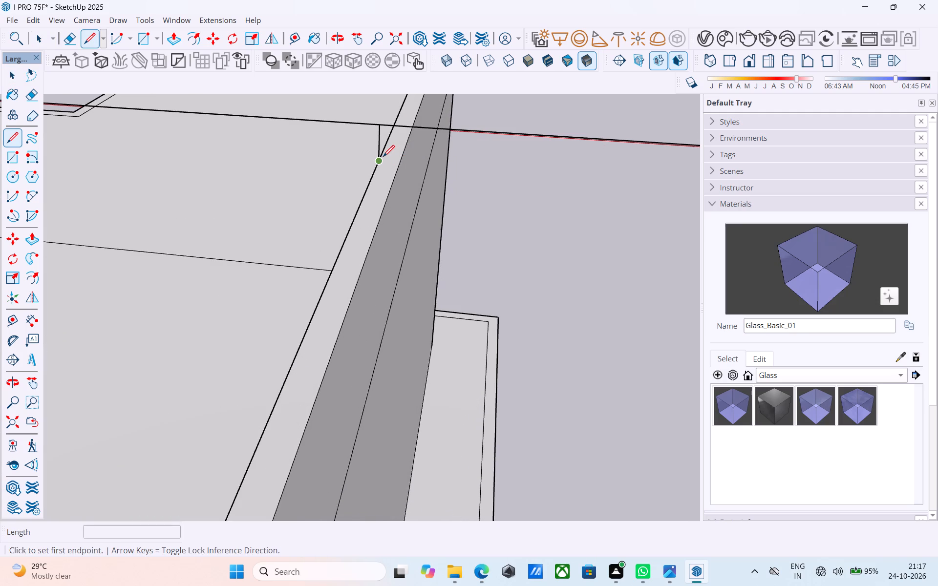
{"action": "left_click", "coordinate": [383, 158]}
{"action": "left_click", "coordinate": [399, 160]}
{"action": "key", "text": "space"}
Copy the short cross line 3' along the side parapet's top toward the front glass parapet.
{"action": "left_click", "coordinate": [392, 162]}
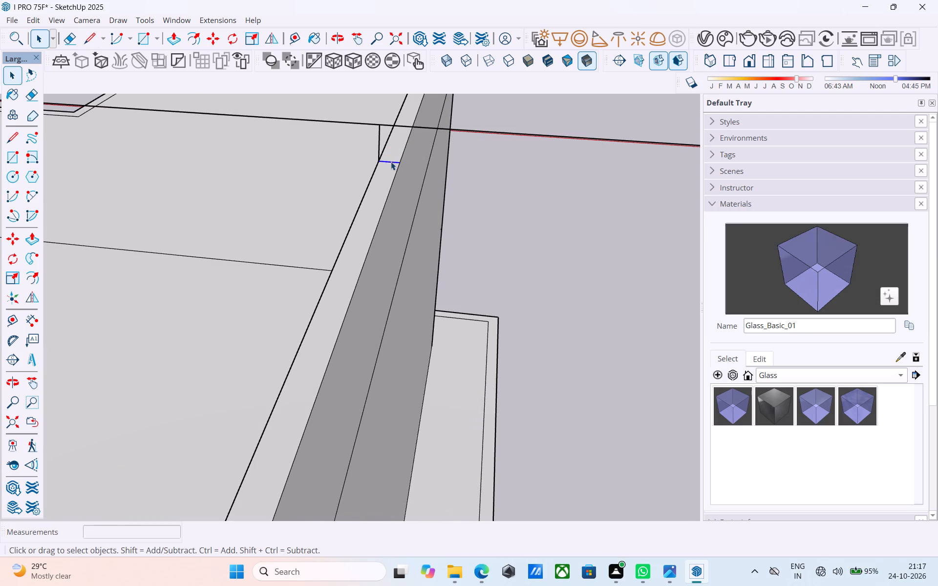
{"action": "scroll", "coordinate": [308, 148], "scroll_direction": "down", "scroll_amount": 6}
{"action": "middle_click_drag", "start_coordinate": [335, 162], "coordinate": [187, 207]}
{"action": "scroll", "coordinate": [299, 165], "scroll_direction": "down", "scroll_amount": 5}
{"action": "middle_click_drag", "start_coordinate": [318, 173], "coordinate": [309, 252]}
{"action": "scroll", "coordinate": [287, 262], "scroll_direction": "up", "scroll_amount": 4}
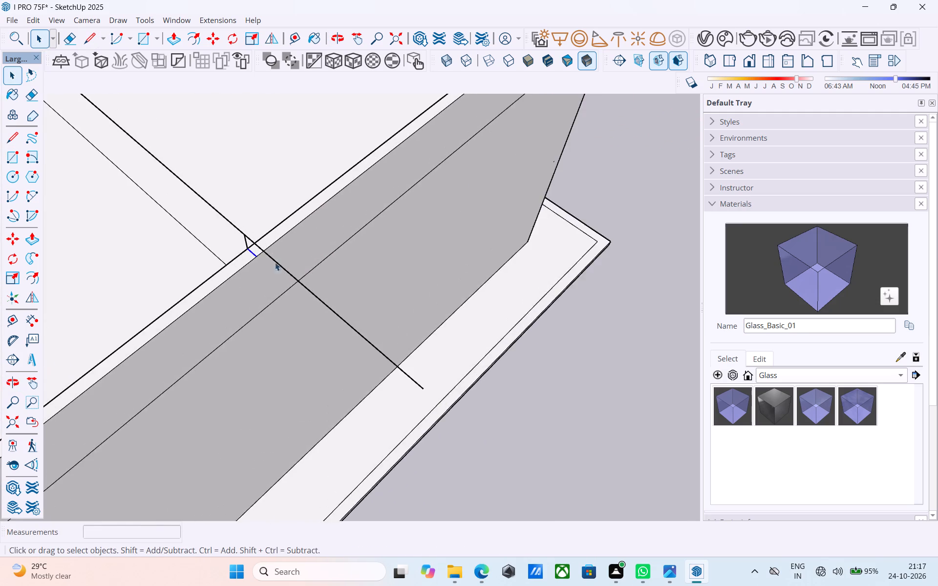
{"action": "scroll", "coordinate": [275, 262], "scroll_direction": "up", "scroll_amount": 3}
{"action": "scroll", "coordinate": [324, 207], "scroll_direction": "down", "scroll_amount": 12}
{"action": "middle_click_drag", "start_coordinate": [366, 243], "coordinate": [318, 242]}
{"action": "scroll", "coordinate": [317, 242], "scroll_direction": "up", "scroll_amount": 10}
{"action": "scroll", "coordinate": [322, 198], "scroll_direction": "down", "scroll_amount": 7}
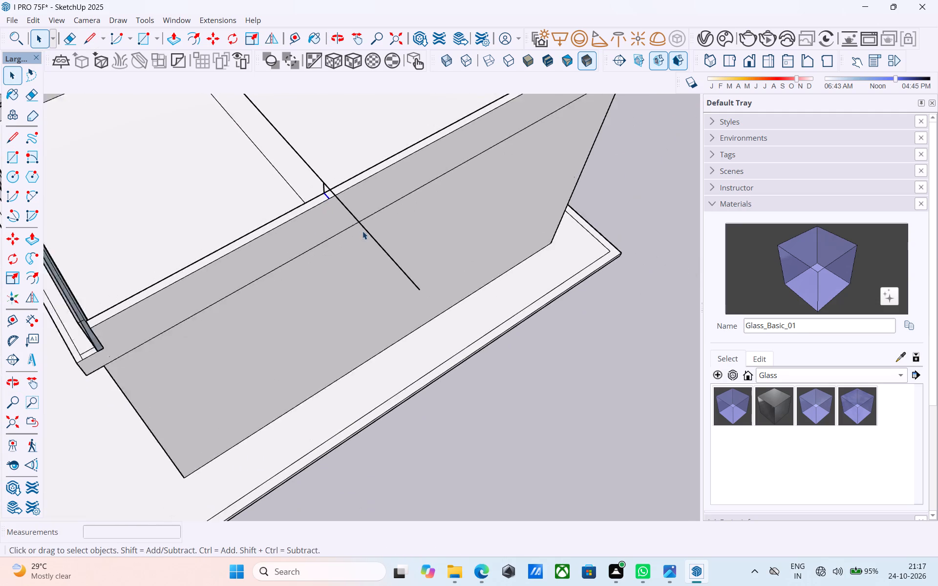
{"action": "scroll", "coordinate": [362, 231], "scroll_direction": "down", "scroll_amount": 5}
{"action": "scroll", "coordinate": [341, 218], "scroll_direction": "up", "scroll_amount": 14}
{"action": "key", "text": "m"}
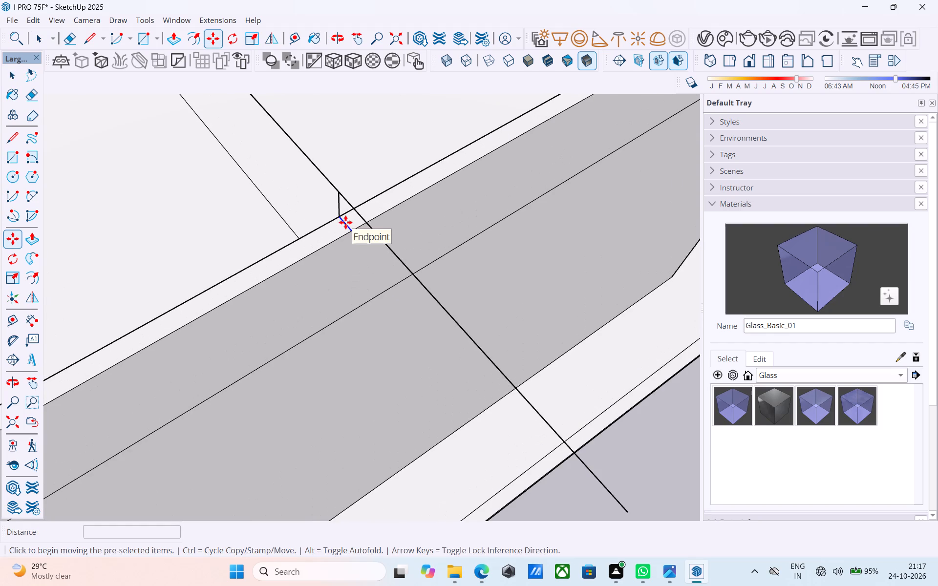
{"action": "left_click", "coordinate": [356, 231]}
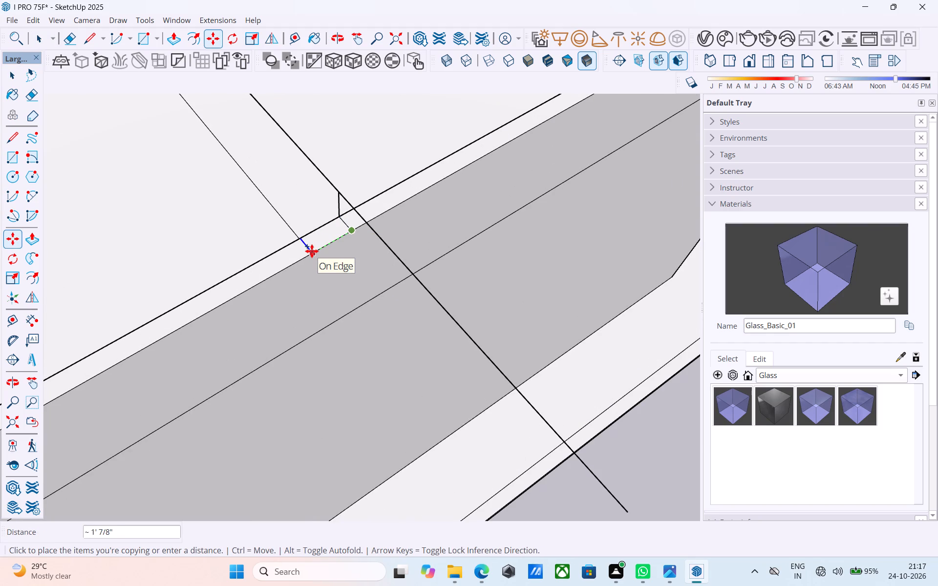
{"action": "type", "text": "3'"}
{"action": "key", "text": "Return"}
{"action": "key", "text": "space"}
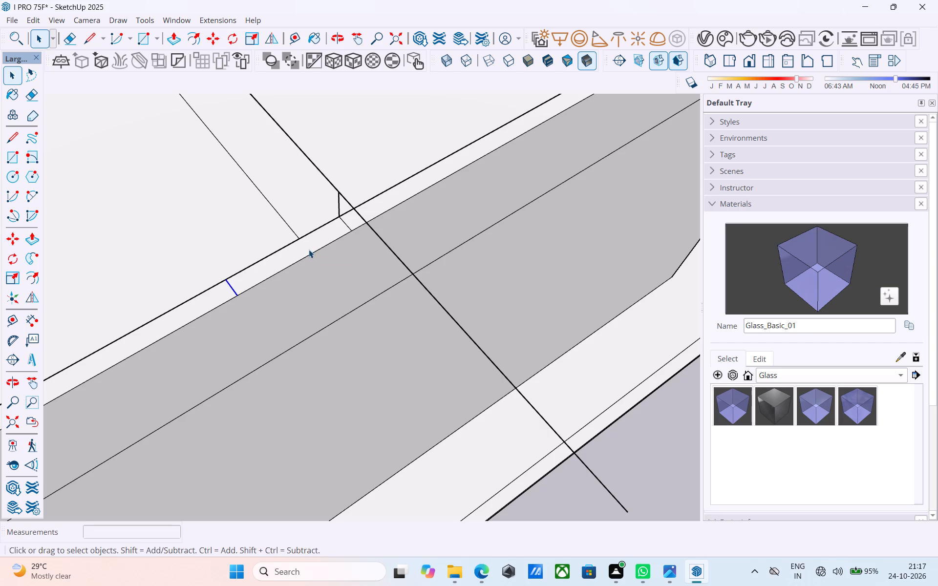
Push/Pull the 3' segment of the side parapet's top up 2' 10 1/2", level with the front upright block's top.
{"action": "left_click", "coordinate": [309, 249]}
{"action": "key", "text": "p"}
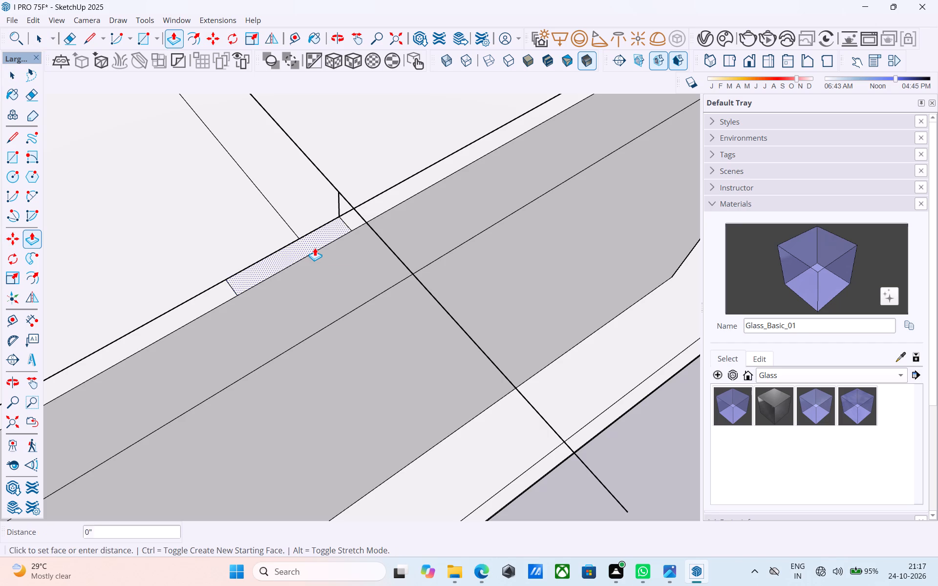
{"action": "left_click", "coordinate": [315, 248]}
{"action": "scroll", "coordinate": [319, 224], "scroll_direction": "down", "scroll_amount": 15}
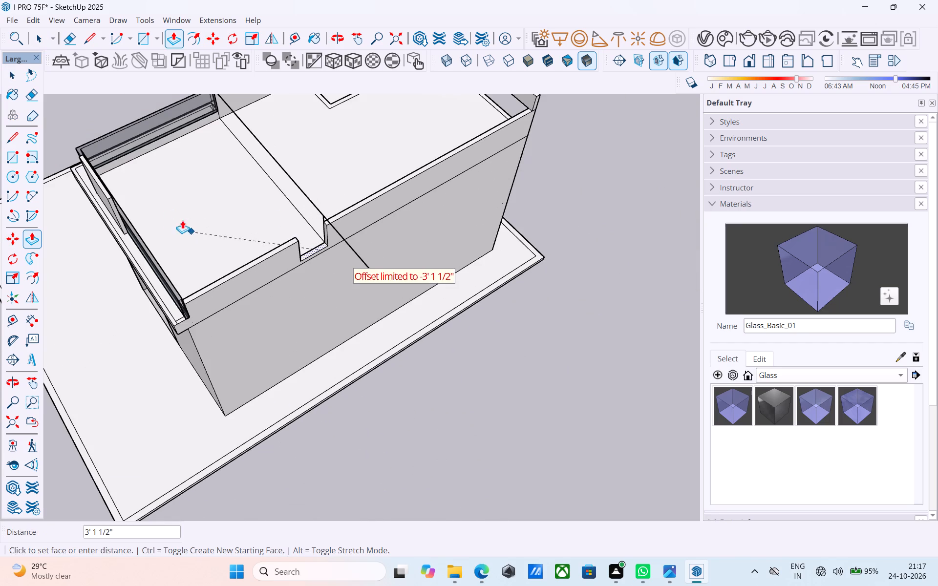
{"action": "scroll", "coordinate": [138, 223], "scroll_direction": "down", "scroll_amount": 1}
{"action": "middle_click_drag", "start_coordinate": [136, 221], "coordinate": [309, 167], "text": "shift"}
{"action": "scroll", "coordinate": [230, 194], "scroll_direction": "up", "scroll_amount": 6}
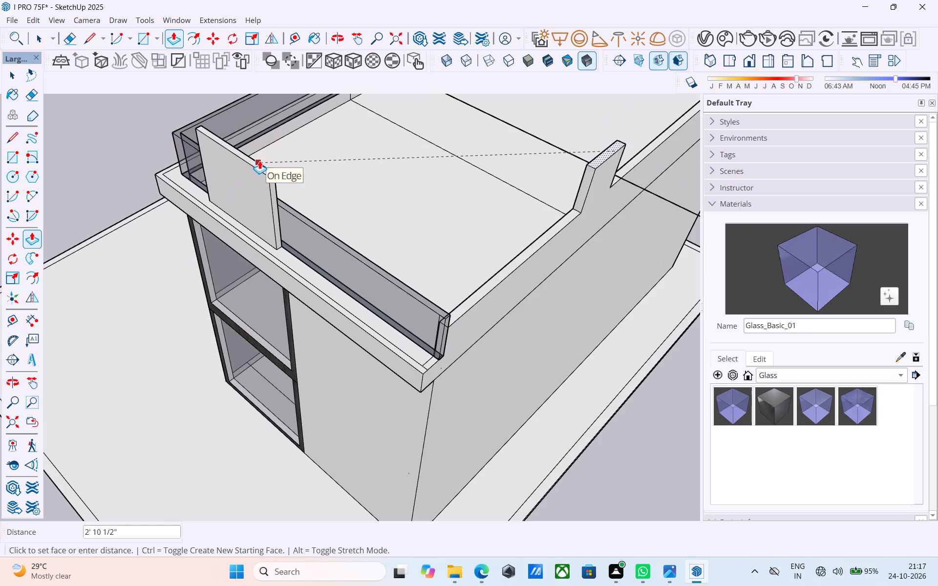
{"action": "left_click", "coordinate": [259, 161]}
{"action": "scroll", "coordinate": [311, 197], "scroll_direction": "down", "scroll_amount": 3}
{"action": "middle_click_drag", "start_coordinate": [276, 218], "coordinate": [146, 214], "text": "shift"}
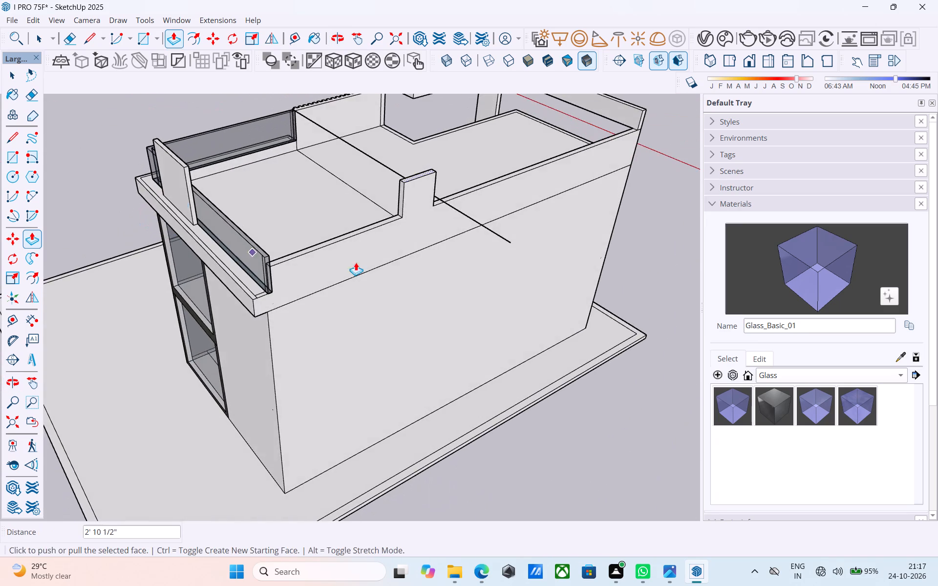
{"action": "middle_click_drag", "start_coordinate": [404, 252], "coordinate": [256, 276], "text": "shift"}
Draw a line across the side upright block's base on the outer face, along the side parapet's top edge.
{"action": "key", "text": "l"}
{"action": "scroll", "coordinate": [280, 258], "scroll_direction": "up", "scroll_amount": 6}
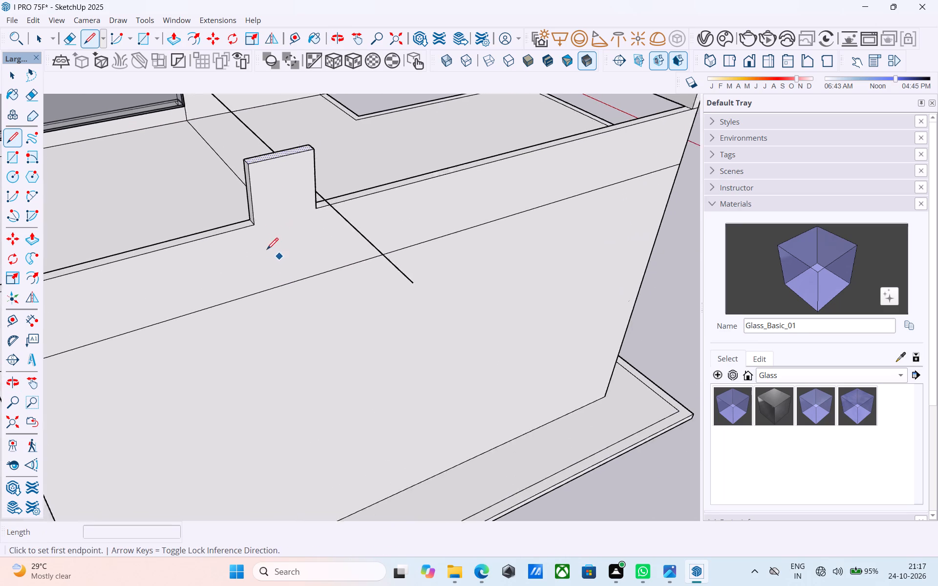
{"action": "left_click", "coordinate": [251, 217]}
{"action": "left_click", "coordinate": [320, 202]}
{"action": "key", "text": "space"}
{"action": "scroll", "coordinate": [322, 205], "scroll_direction": "down", "scroll_amount": 3}
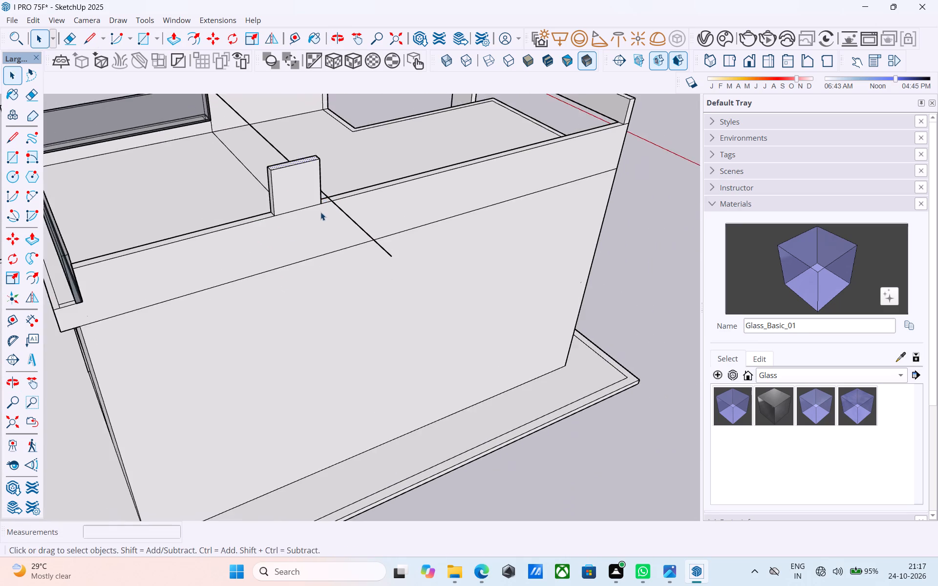
Push/Pull the top face of the front upright block up by 3'.
{"action": "scroll", "coordinate": [320, 212], "scroll_direction": "down", "scroll_amount": 3}
{"action": "middle_click_drag", "start_coordinate": [300, 231], "coordinate": [484, 234]}
{"action": "scroll", "coordinate": [486, 234], "scroll_direction": "down", "scroll_amount": 4}
{"action": "middle_click_drag", "start_coordinate": [382, 267], "coordinate": [666, 204]}
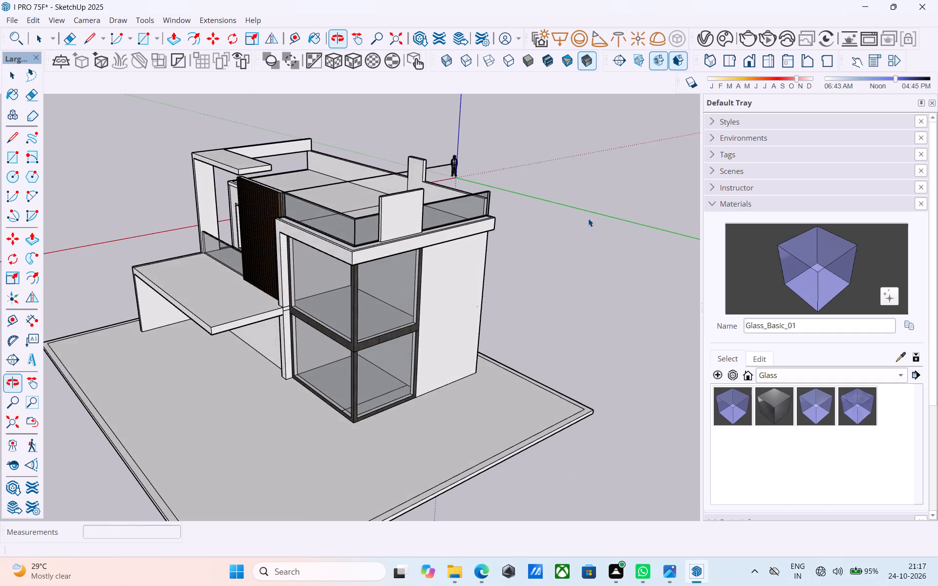
{"action": "scroll", "coordinate": [466, 242], "scroll_direction": "up", "scroll_amount": 4}
{"action": "scroll", "coordinate": [414, 255], "scroll_direction": "down", "scroll_amount": 3}
{"action": "middle_click_drag", "start_coordinate": [454, 250], "coordinate": [584, 184]}
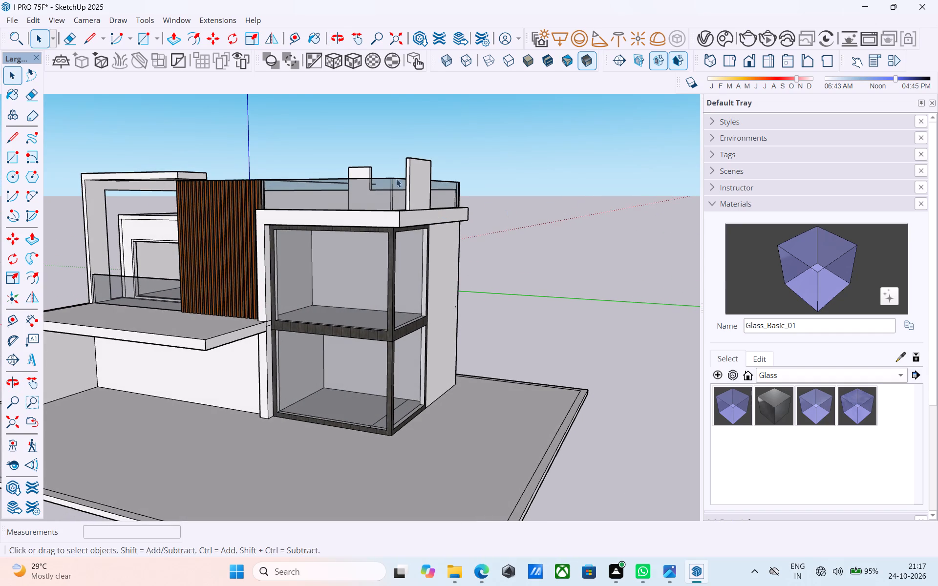
{"action": "middle_click_drag", "start_coordinate": [396, 179], "coordinate": [417, 184]}
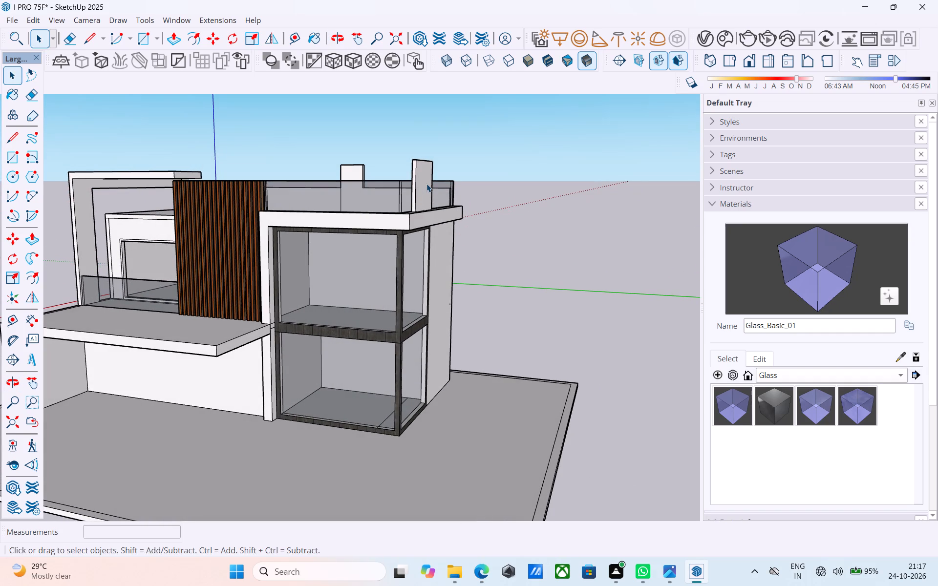
{"action": "middle_click_drag", "start_coordinate": [421, 187], "coordinate": [307, 312]}
{"action": "scroll", "coordinate": [444, 182], "scroll_direction": "up", "scroll_amount": 12}
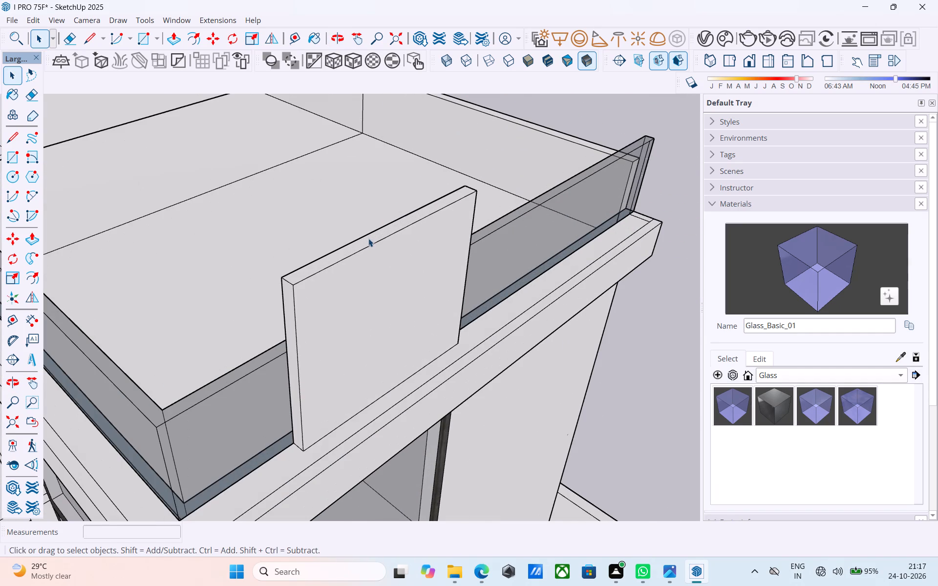
{"action": "left_click", "coordinate": [368, 238]}
{"action": "key", "text": "p"}
{"action": "left_click", "coordinate": [368, 238]}
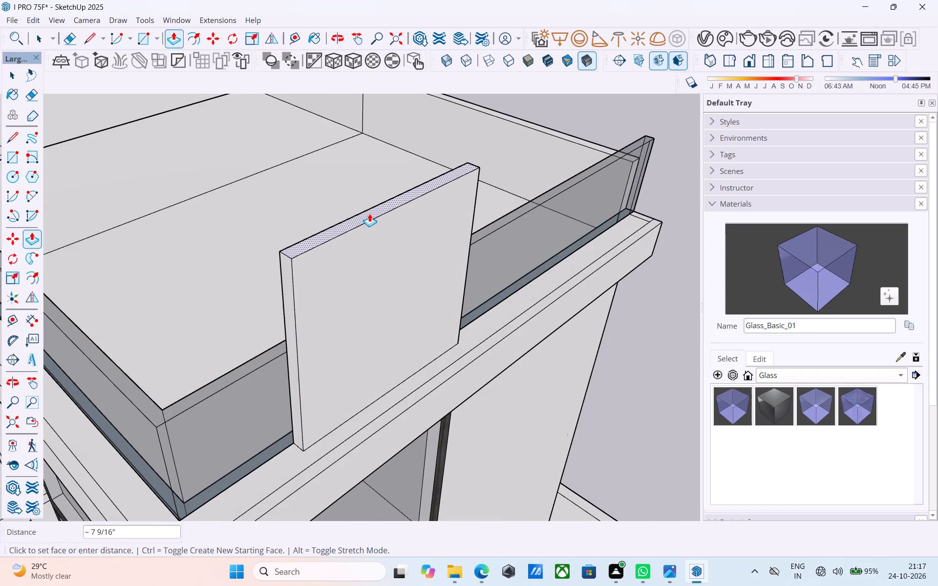
{"action": "type", "text": "3'"}
{"action": "key", "text": "Return"}
{"action": "key", "text": "space"}
Raise the top face of the side parapet's upright block by the same 3'.
{"action": "scroll", "coordinate": [369, 213], "scroll_direction": "down", "scroll_amount": 10}
{"action": "middle_click_drag", "start_coordinate": [411, 222], "coordinate": [237, 241]}
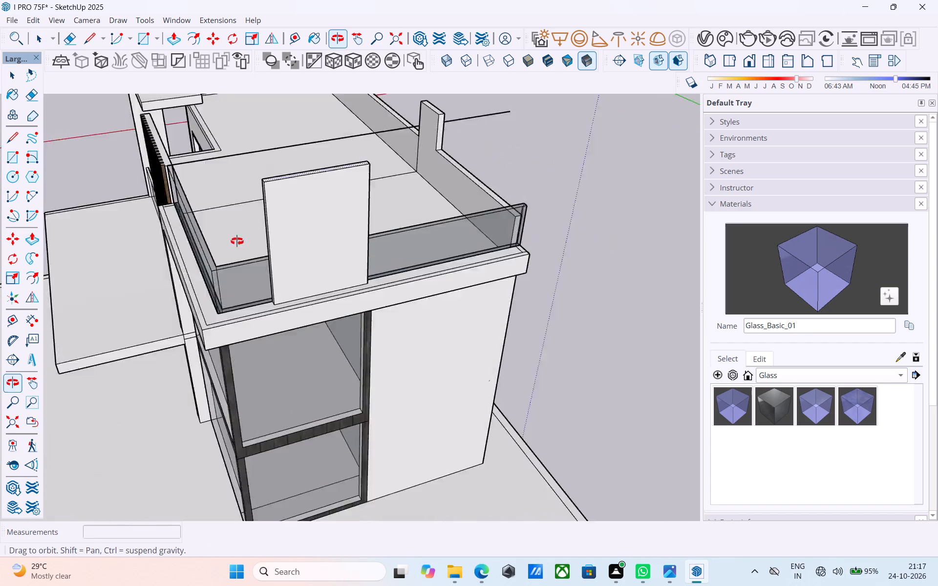
{"action": "middle_click_drag", "start_coordinate": [237, 241], "coordinate": [175, 265]}
{"action": "scroll", "coordinate": [176, 271], "scroll_direction": "down", "scroll_amount": 5}
{"action": "scroll", "coordinate": [472, 142], "scroll_direction": "up", "scroll_amount": 8}
{"action": "left_click", "coordinate": [369, 184]}
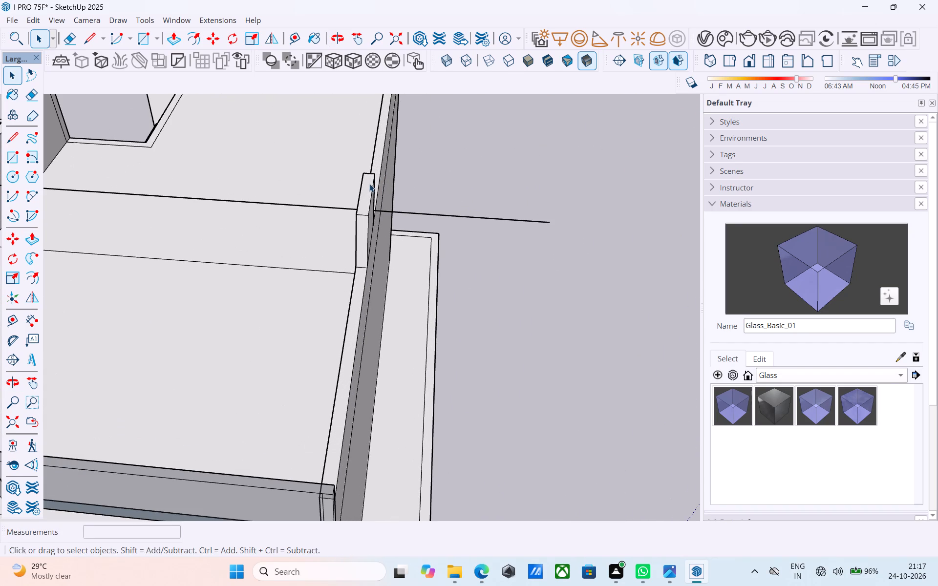
{"action": "key", "text": "p"}
{"action": "double_click", "coordinate": [370, 184]}
{"action": "key", "text": "space"}
Draw a horizontal rectangle over the roof from the side upright block's top corner to the front upright block's top corner.
{"action": "scroll", "coordinate": [370, 184], "scroll_direction": "down", "scroll_amount": 11}
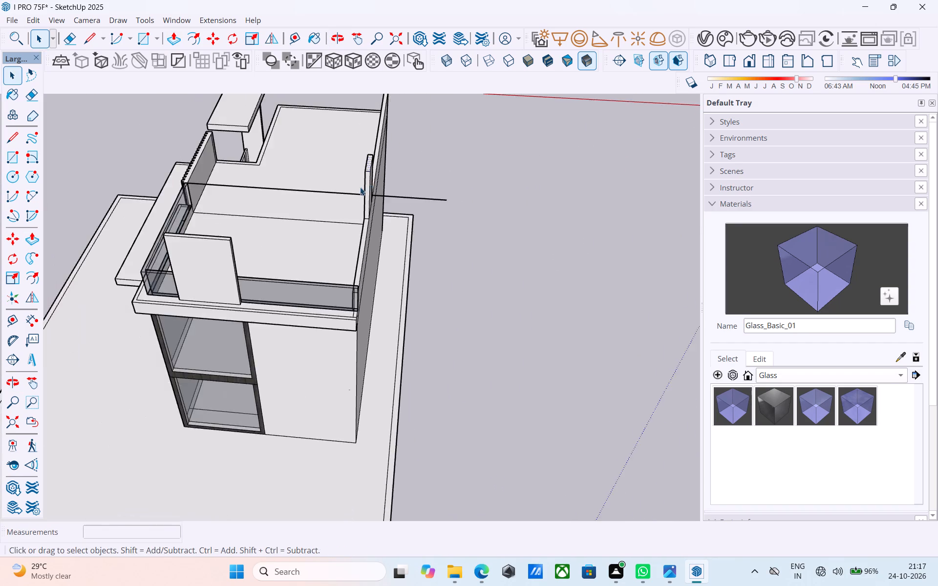
{"action": "scroll", "coordinate": [360, 187], "scroll_direction": "down", "scroll_amount": 2}
{"action": "middle_click_drag", "start_coordinate": [377, 191], "coordinate": [609, 133]}
{"action": "middle_click_drag", "start_coordinate": [341, 223], "coordinate": [526, 172]}
{"action": "middle_click_drag", "start_coordinate": [392, 207], "coordinate": [414, 180]}
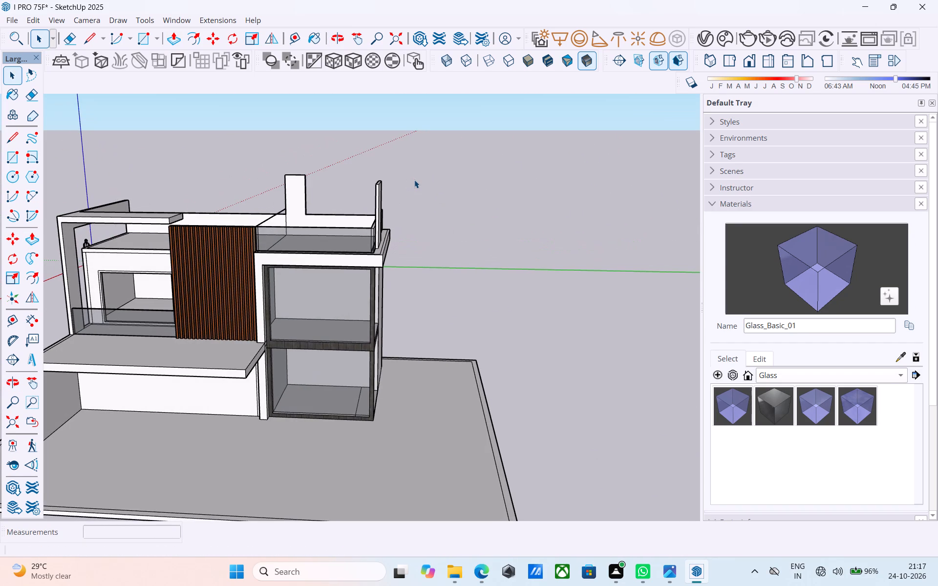
{"action": "middle_click_drag", "start_coordinate": [395, 188], "coordinate": [471, 207]}
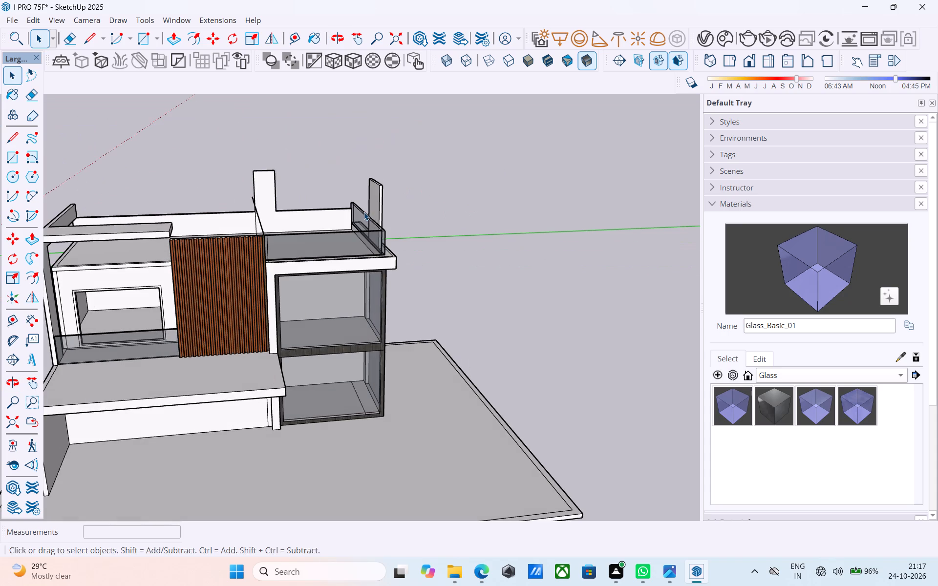
{"action": "middle_click_drag", "start_coordinate": [364, 212], "coordinate": [369, 251]}
{"action": "scroll", "coordinate": [241, 132], "scroll_direction": "up", "scroll_amount": 4}
{"action": "middle_click_drag", "start_coordinate": [263, 181], "coordinate": [238, 192]}
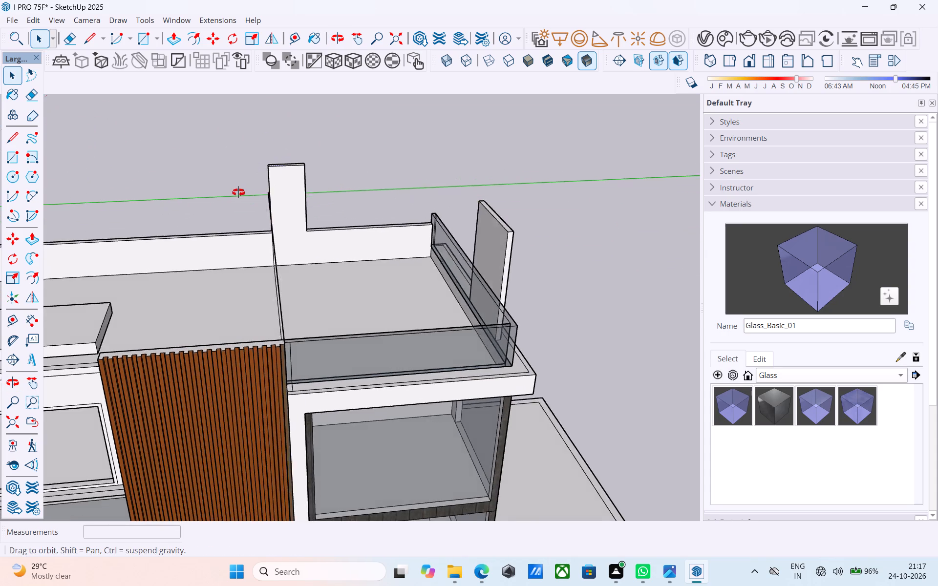
{"action": "middle_click_drag", "start_coordinate": [238, 192], "coordinate": [233, 238]}
{"action": "key", "text": "r"}
{"action": "scroll", "coordinate": [282, 186], "scroll_direction": "up", "scroll_amount": 3}
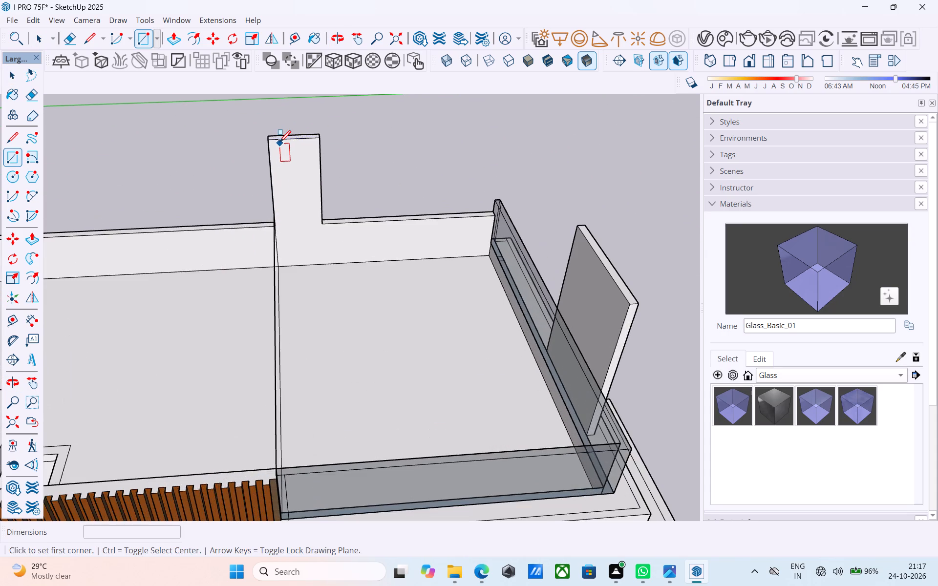
{"action": "middle_click_drag", "start_coordinate": [279, 148], "coordinate": [287, 179]}
{"action": "left_click", "coordinate": [264, 132]}
{"action": "scroll", "coordinate": [265, 132], "scroll_direction": "down", "scroll_amount": 5}
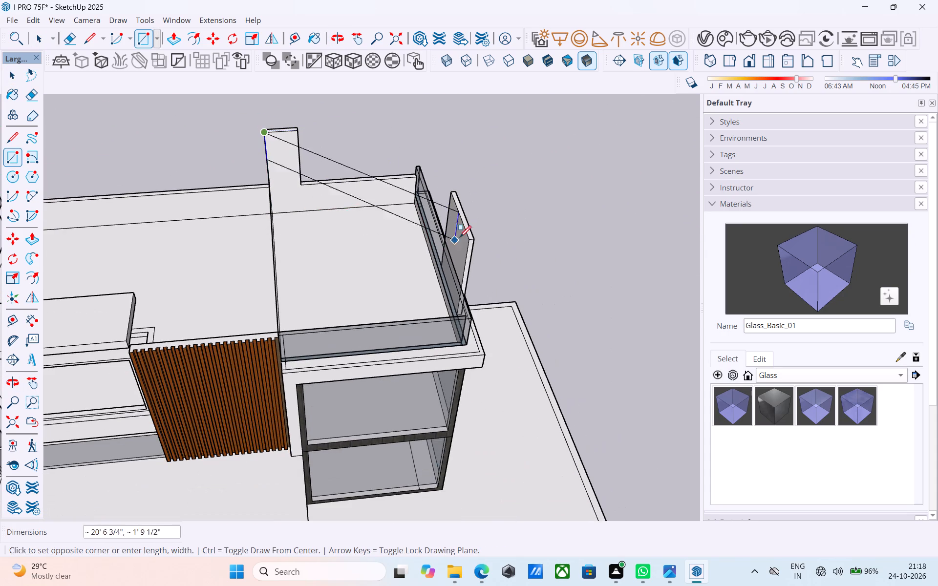
{"action": "left_click", "coordinate": [469, 241]}
Reverse the face of the horizontal rectangle spanning the two upright blocks.
{"action": "middle_click_drag", "start_coordinate": [467, 241], "coordinate": [416, 250]}
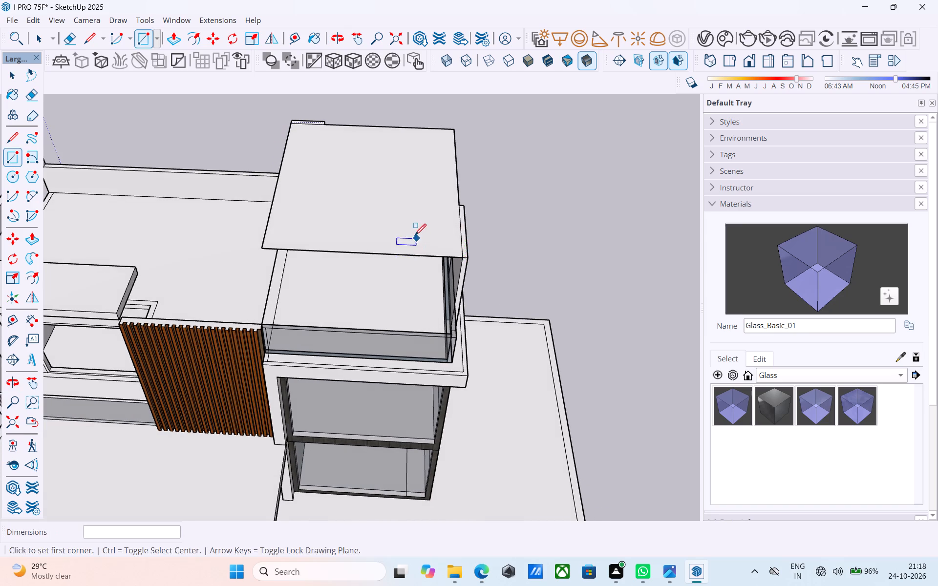
{"action": "middle_click_drag", "start_coordinate": [414, 236], "coordinate": [427, 303], "text": "shift"}
{"action": "scroll", "coordinate": [397, 288], "scroll_direction": "up", "scroll_amount": 3}
{"action": "key", "text": "space"}
{"action": "left_click", "coordinate": [356, 282]}
{"action": "right_click", "coordinate": [356, 282]}
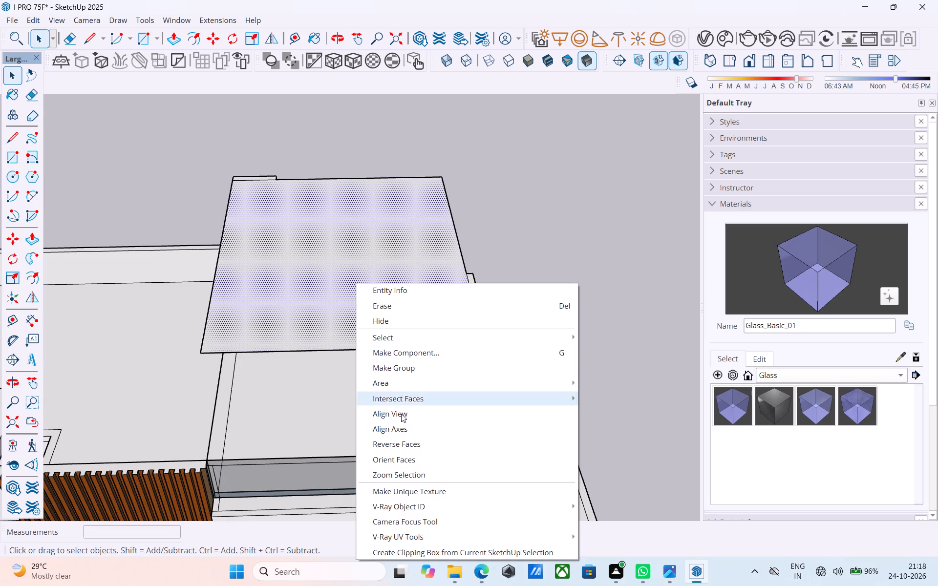
{"action": "left_click", "coordinate": [416, 437]}
Draw a 6" vertical line up from the rectangle's corner on the side upright block.
{"action": "scroll", "coordinate": [395, 401], "scroll_direction": "down", "scroll_amount": 7}
{"action": "middle_click_drag", "start_coordinate": [379, 391], "coordinate": [327, 322]}
{"action": "scroll", "coordinate": [327, 274], "scroll_direction": "up", "scroll_amount": 6}
{"action": "scroll", "coordinate": [307, 275], "scroll_direction": "down", "scroll_amount": 2}
{"action": "key", "text": "l"}
{"action": "scroll", "coordinate": [293, 280], "scroll_direction": "up", "scroll_amount": 4}
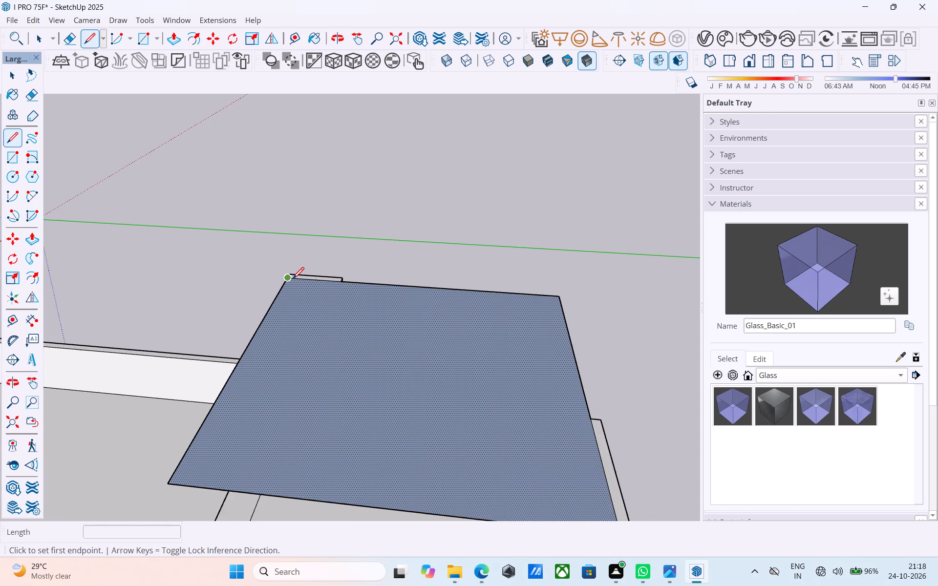
{"action": "left_click", "coordinate": [292, 280]}
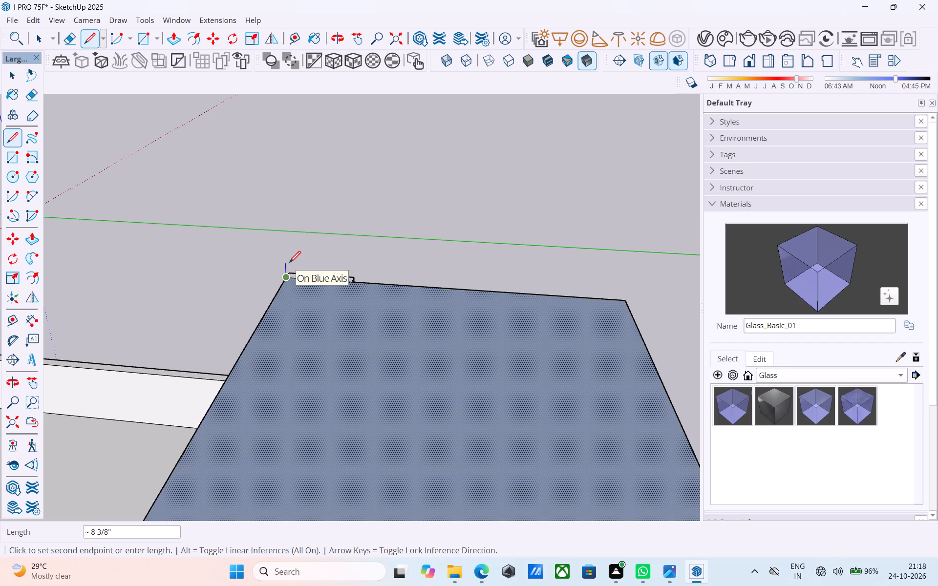
{"action": "type", "text": "6\""}
{"action": "key", "text": "Return"}
{"action": "key", "text": "space"}
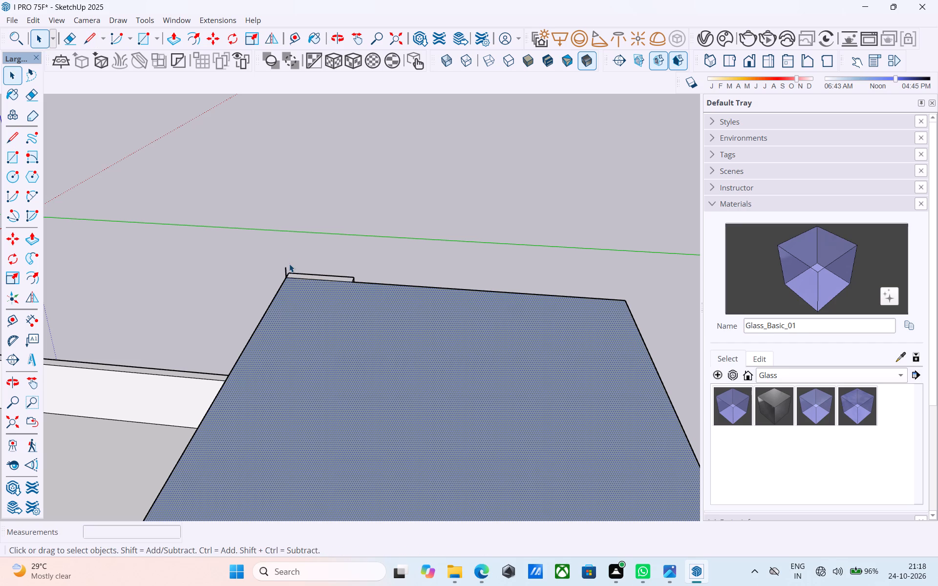
Draw a 6" vertical line up from the rectangle's opposite corner on the front upright block.
{"action": "scroll", "coordinate": [298, 236], "scroll_direction": "down", "scroll_amount": 9}
{"action": "scroll", "coordinate": [370, 287], "scroll_direction": "up", "scroll_amount": 7}
{"action": "middle_click_drag", "start_coordinate": [391, 317], "coordinate": [406, 308]}
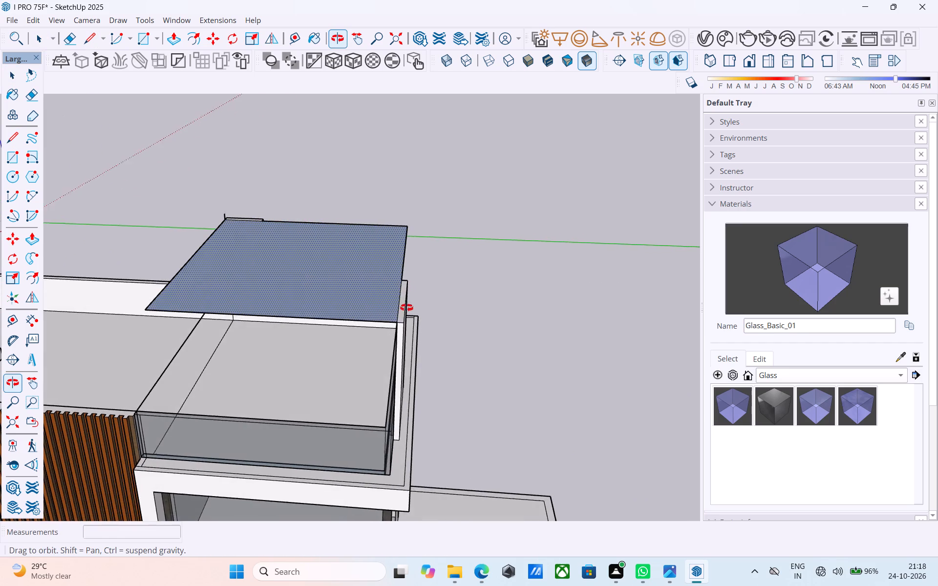
{"action": "middle_click_drag", "start_coordinate": [406, 308], "coordinate": [396, 297]}
{"action": "key", "text": "l"}
{"action": "scroll", "coordinate": [395, 302], "scroll_direction": "up", "scroll_amount": 5}
{"action": "left_click", "coordinate": [389, 320]}
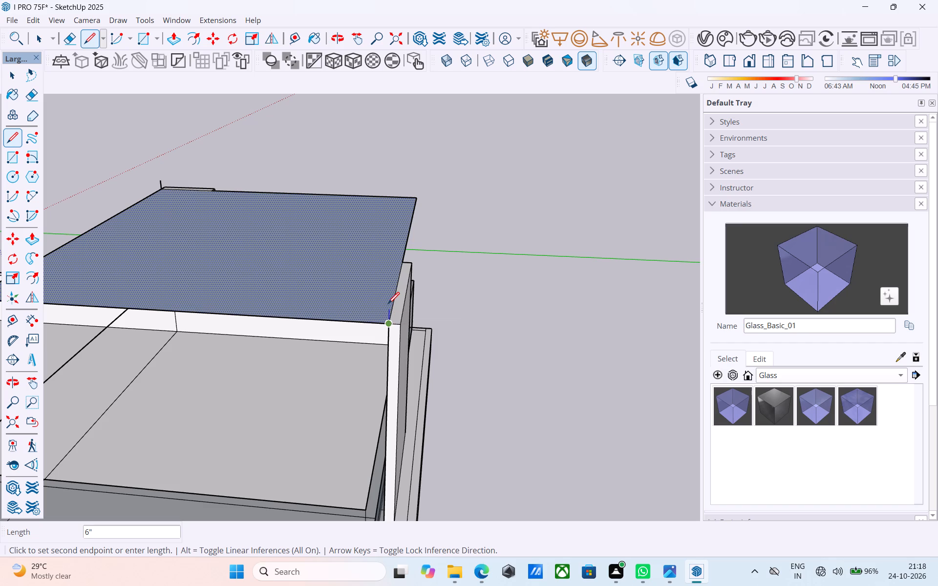
{"action": "left_click", "coordinate": [388, 305]}
{"action": "key", "text": "space"}
Draw a second horizontal rectangle, about 16' 9 1/4" by 14' 7", between the upper ends of the two 6" lines.
{"action": "key", "text": "r"}
{"action": "scroll", "coordinate": [173, 188], "scroll_direction": "up", "scroll_amount": 3}
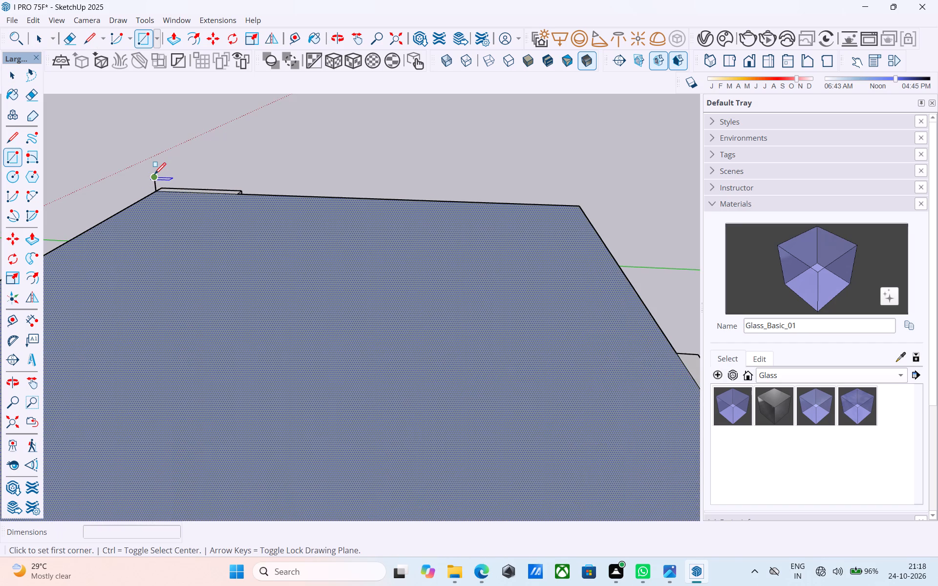
{"action": "left_click", "coordinate": [154, 175]}
{"action": "scroll", "coordinate": [154, 175], "scroll_direction": "down", "scroll_amount": 4}
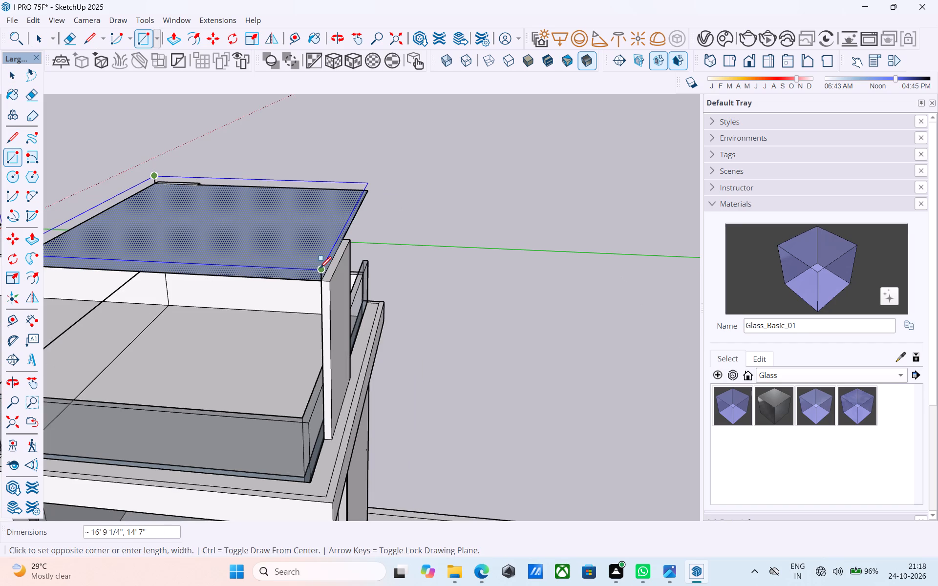
{"action": "left_click", "coordinate": [320, 269]}
{"action": "key", "text": "space"}
Connect the lower and upper rectangles with a vertical line at the unsupported corner toward the slat wall.
{"action": "scroll", "coordinate": [440, 241], "scroll_direction": "down", "scroll_amount": 6}
{"action": "middle_click_drag", "start_coordinate": [319, 255], "coordinate": [515, 242]}
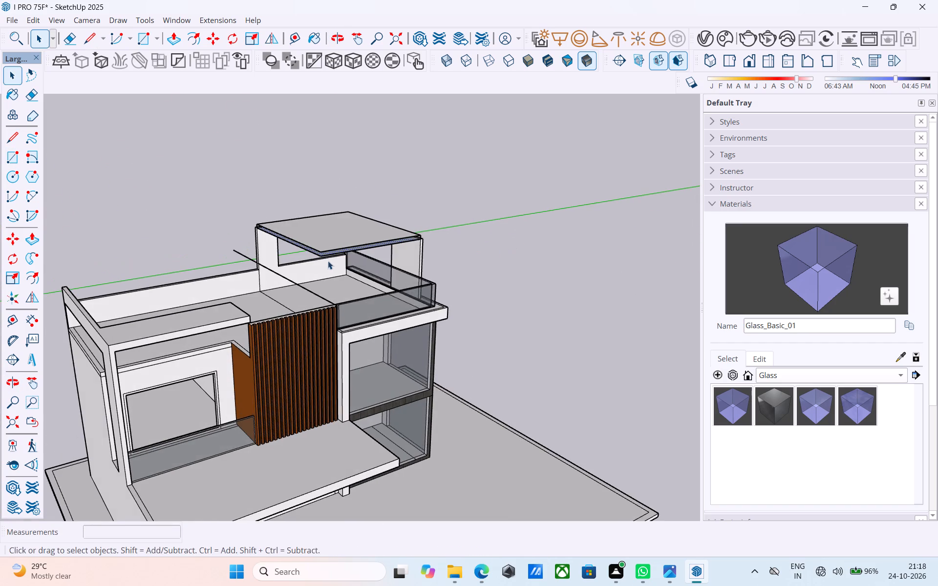
{"action": "scroll", "coordinate": [325, 257], "scroll_direction": "up", "scroll_amount": 5}
{"action": "middle_click_drag", "start_coordinate": [316, 254], "coordinate": [318, 346]}
{"action": "scroll", "coordinate": [320, 301], "scroll_direction": "up", "scroll_amount": 4}
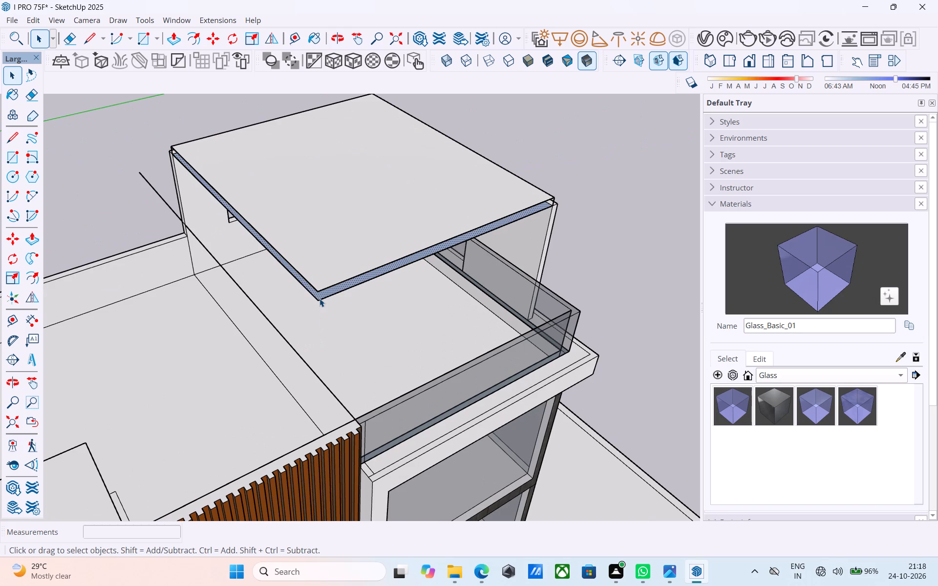
{"action": "key", "text": "l"}
{"action": "left_click", "coordinate": [321, 302]}
{"action": "left_click", "coordinate": [320, 291]}
{"action": "key", "text": "space"}
Connect the two rectangles with a vertical line at the remaining corner, where the front glass meets the side parapet.
{"action": "scroll", "coordinate": [320, 290], "scroll_direction": "down", "scroll_amount": 10}
{"action": "middle_click_drag", "start_coordinate": [354, 288], "coordinate": [82, 287]}
{"action": "middle_click_drag", "start_coordinate": [399, 259], "coordinate": [113, 254]}
{"action": "middle_click_drag", "start_coordinate": [408, 268], "coordinate": [285, 255]}
{"action": "scroll", "coordinate": [357, 295], "scroll_direction": "up", "scroll_amount": 4}
{"action": "middle_click_drag", "start_coordinate": [422, 275], "coordinate": [389, 292]}
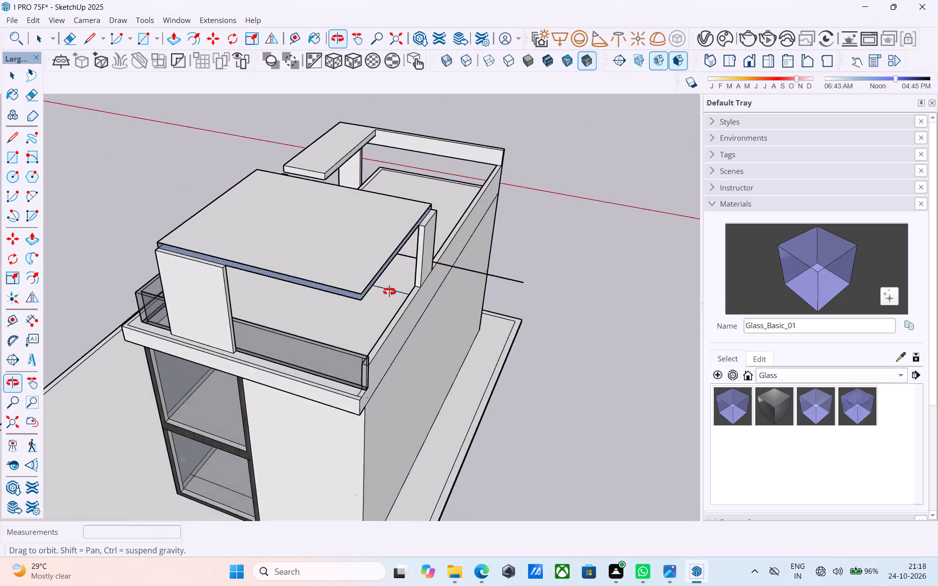
{"action": "middle_click_drag", "start_coordinate": [389, 292], "coordinate": [374, 305]}
{"action": "scroll", "coordinate": [374, 304], "scroll_direction": "up", "scroll_amount": 1}
{"action": "key", "text": "l"}
{"action": "scroll", "coordinate": [330, 331], "scroll_direction": "up", "scroll_amount": 4}
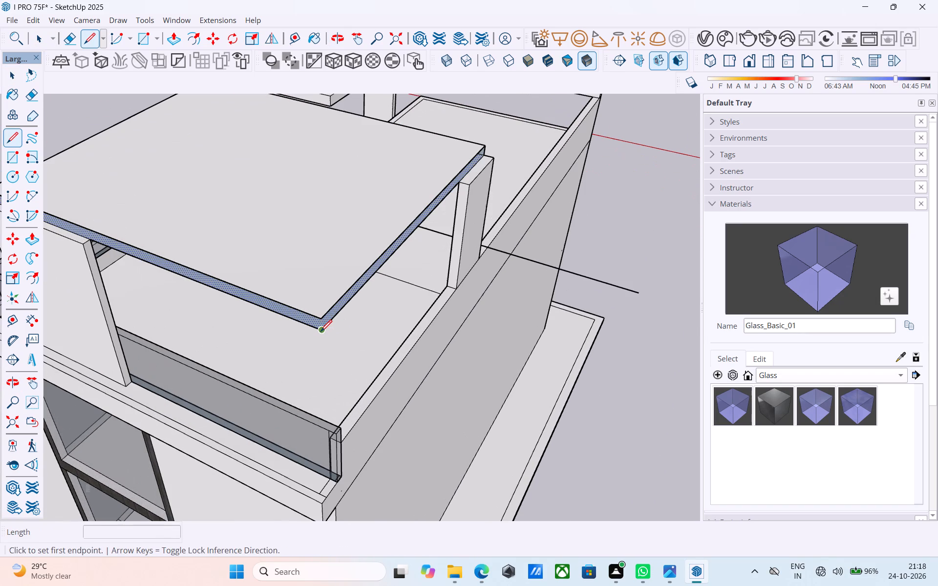
{"action": "left_click", "coordinate": [320, 334]}
{"action": "left_click", "coordinate": [320, 318]}
{"action": "key", "text": "space"}
Reverse the two slab edge faces that meet at the corner between the front glass and the side parapet.
{"action": "scroll", "coordinate": [321, 318], "scroll_direction": "down", "scroll_amount": 6}
{"action": "middle_click_drag", "start_coordinate": [321, 318], "coordinate": [331, 300]}
{"action": "scroll", "coordinate": [318, 310], "scroll_direction": "up", "scroll_amount": 5}
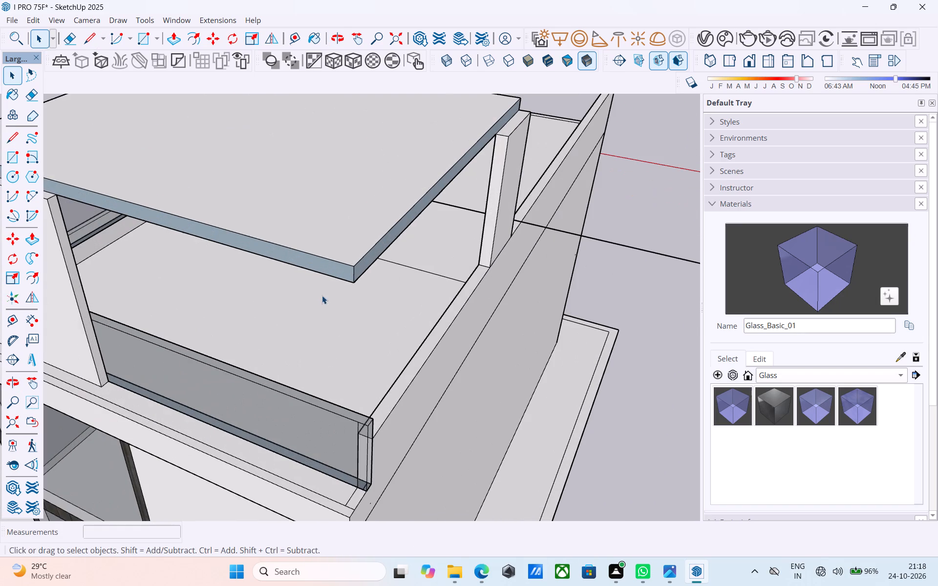
{"action": "left_click", "coordinate": [337, 272]}
{"action": "right_click", "coordinate": [337, 272]}
{"action": "left_click", "coordinate": [376, 431]}
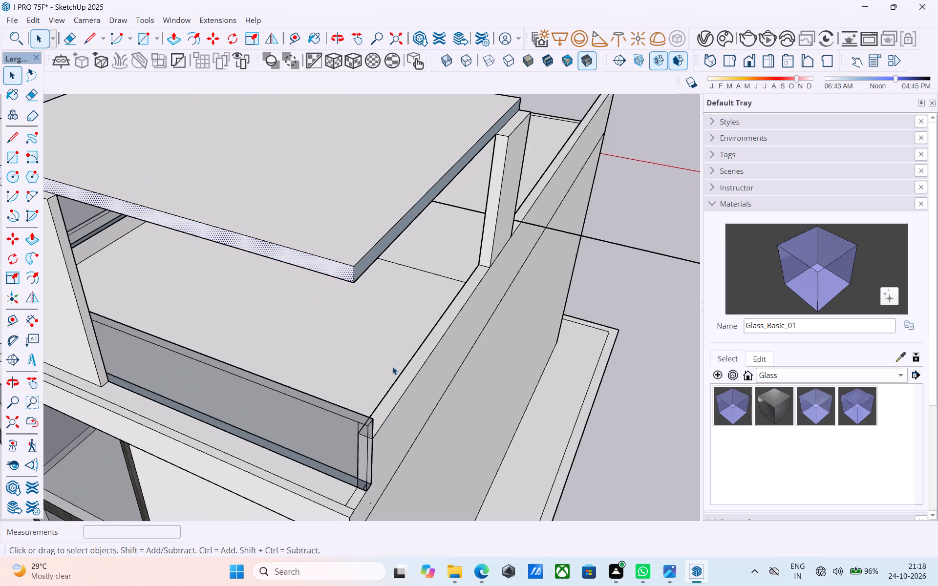
{"action": "left_click", "coordinate": [384, 244]}
{"action": "right_click", "coordinate": [384, 244]}
{"action": "left_click", "coordinate": [421, 404]}
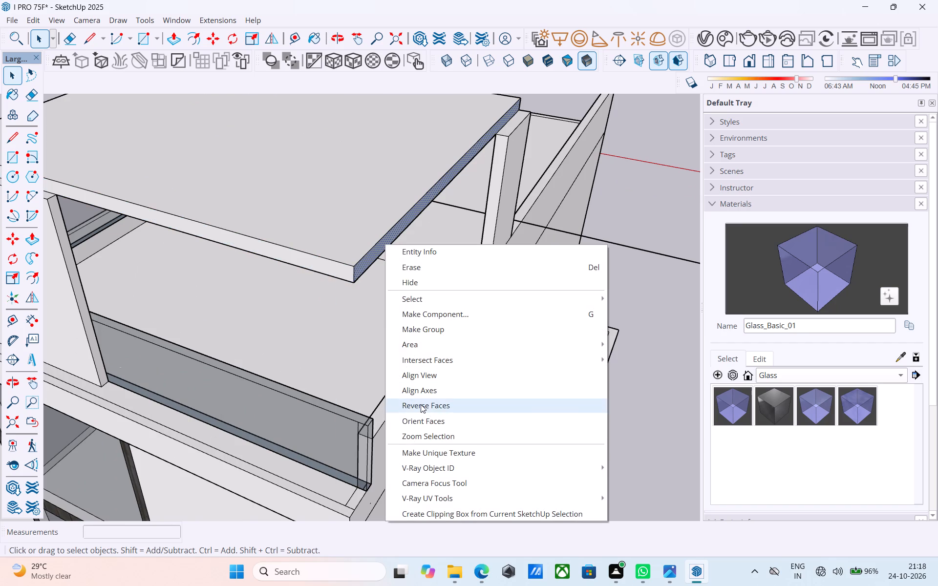
Examine the new canopy slab over the terrace from the front, the sides and below.
{"action": "scroll", "coordinate": [401, 352], "scroll_direction": "down", "scroll_amount": 6}
{"action": "middle_click_drag", "start_coordinate": [299, 330], "coordinate": [568, 327]}
{"action": "middle_click_drag", "start_coordinate": [341, 280], "coordinate": [543, 279]}
{"action": "middle_click_drag", "start_coordinate": [387, 200], "coordinate": [643, 194]}
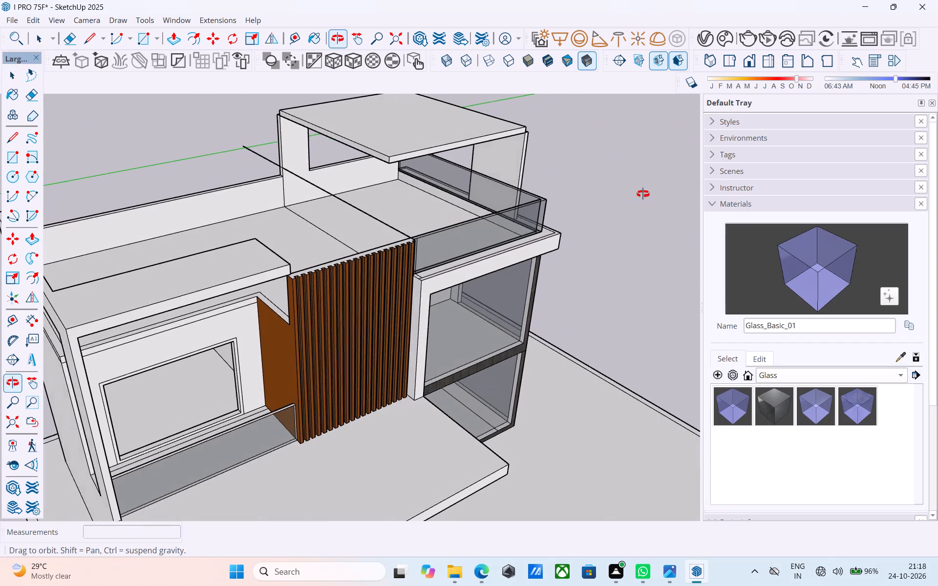
{"action": "middle_click_drag", "start_coordinate": [643, 194], "coordinate": [637, 191]}
{"action": "middle_click_drag", "start_coordinate": [349, 168], "coordinate": [198, 194]}
{"action": "scroll", "coordinate": [176, 188], "scroll_direction": "down", "scroll_amount": 5}
{"action": "middle_click_drag", "start_coordinate": [250, 194], "coordinate": [291, 103]}
{"action": "middle_click_drag", "start_coordinate": [324, 220], "coordinate": [303, 193]}
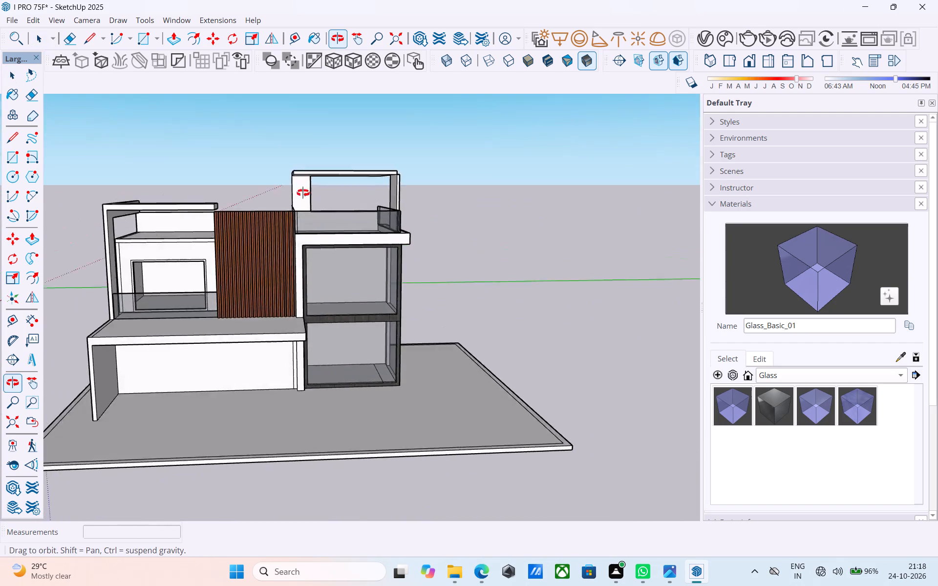
{"action": "middle_click_drag", "start_coordinate": [303, 193], "coordinate": [254, 168]}
{"action": "middle_click_drag", "start_coordinate": [373, 223], "coordinate": [392, 132]}
{"action": "scroll", "coordinate": [390, 138], "scroll_direction": "up", "scroll_amount": 6}
{"action": "scroll", "coordinate": [389, 140], "scroll_direction": "down", "scroll_amount": 5}
{"action": "middle_click_drag", "start_coordinate": [379, 156], "coordinate": [357, 220]}
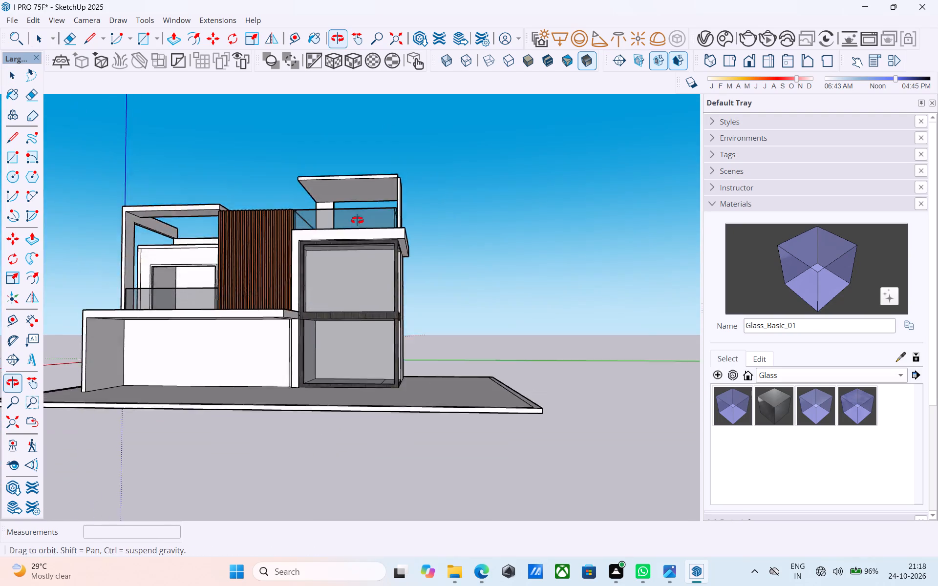
{"action": "middle_click_drag", "start_coordinate": [357, 220], "coordinate": [358, 200]}
{"action": "scroll", "coordinate": [357, 219], "scroll_direction": "up", "scroll_amount": 5}
{"action": "middle_click_drag", "start_coordinate": [355, 174], "coordinate": [259, 279]}
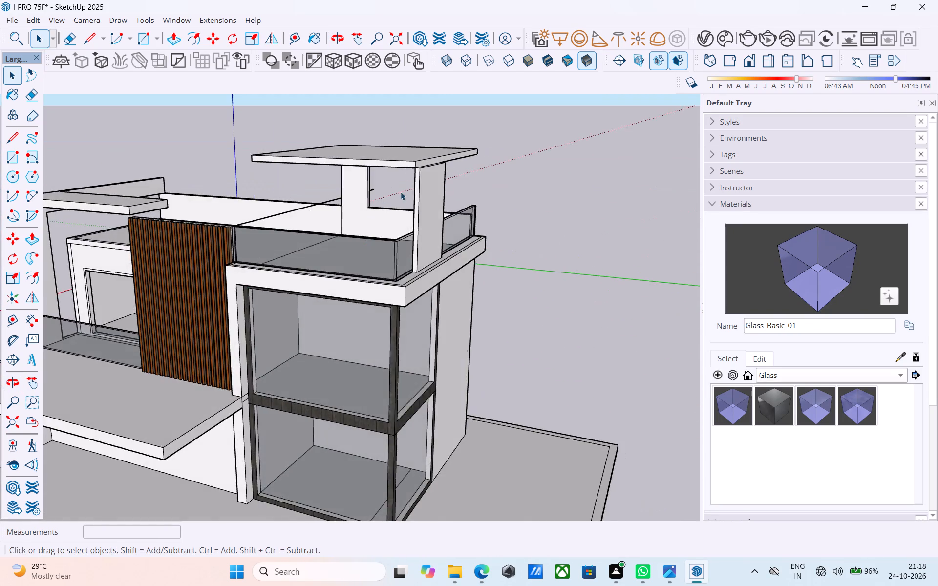
Push/Pull the canopy slab's edge above the side parapet outward about 4 1/2", flush with the upright block's outer face.
{"action": "scroll", "coordinate": [408, 185], "scroll_direction": "up", "scroll_amount": 6}
{"action": "scroll", "coordinate": [404, 166], "scroll_direction": "down", "scroll_amount": 5}
{"action": "middle_click_drag", "start_coordinate": [394, 177], "coordinate": [373, 239]}
{"action": "scroll", "coordinate": [475, 159], "scroll_direction": "up", "scroll_amount": 4}
{"action": "scroll", "coordinate": [367, 194], "scroll_direction": "down", "scroll_amount": 2}
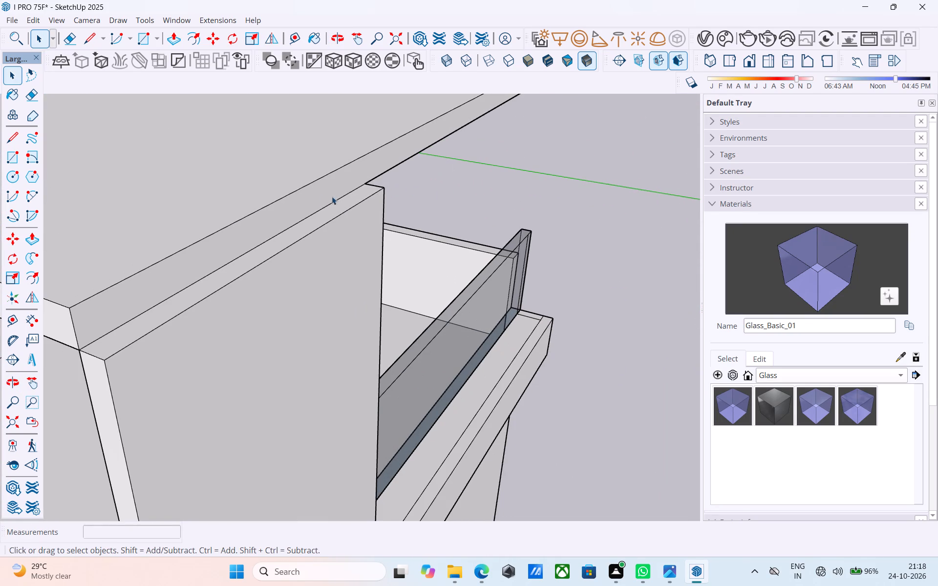
{"action": "left_click", "coordinate": [306, 202]}
{"action": "key", "text": "p"}
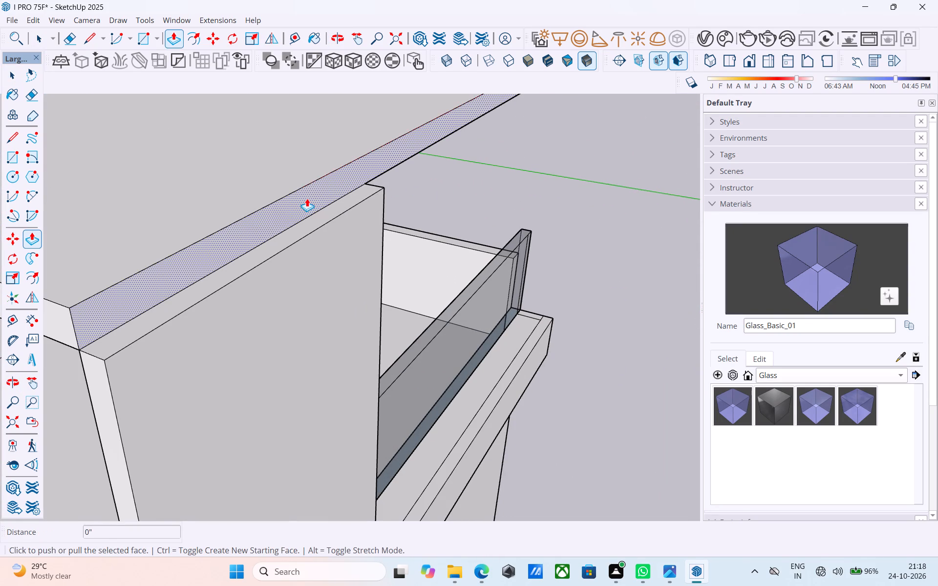
{"action": "left_click", "coordinate": [257, 215]}
{"action": "left_click", "coordinate": [259, 290]}
Thicken the canopy slab by pulling its top face up 6".
{"action": "scroll", "coordinate": [255, 273], "scroll_direction": "down", "scroll_amount": 8}
{"action": "middle_click_drag", "start_coordinate": [255, 274], "coordinate": [312, 219]}
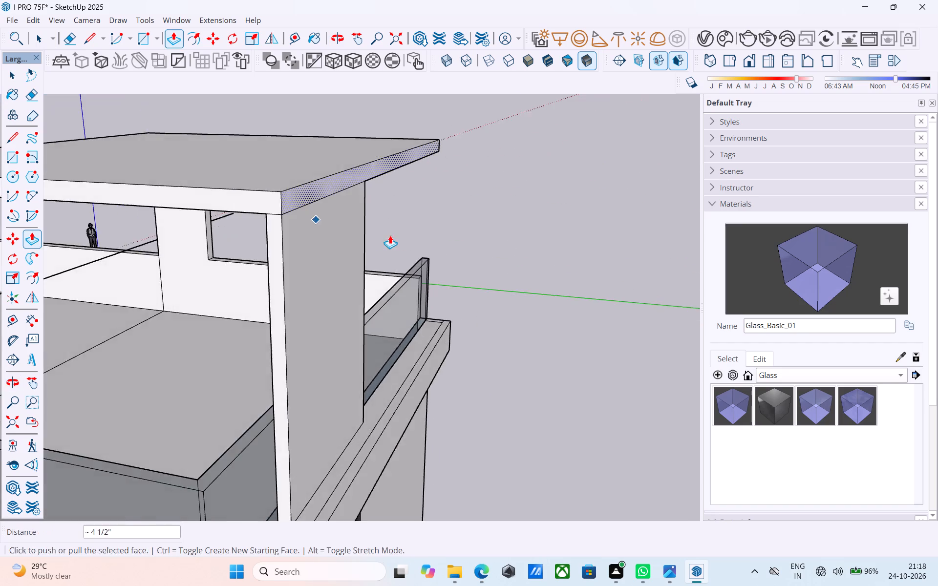
{"action": "scroll", "coordinate": [393, 235], "scroll_direction": "down", "scroll_amount": 5}
{"action": "middle_click_drag", "start_coordinate": [366, 251], "coordinate": [464, 203]}
{"action": "scroll", "coordinate": [396, 203], "scroll_direction": "down", "scroll_amount": 3}
{"action": "middle_click_drag", "start_coordinate": [391, 204], "coordinate": [391, 306]}
{"action": "scroll", "coordinate": [391, 291], "scroll_direction": "down", "scroll_amount": 1}
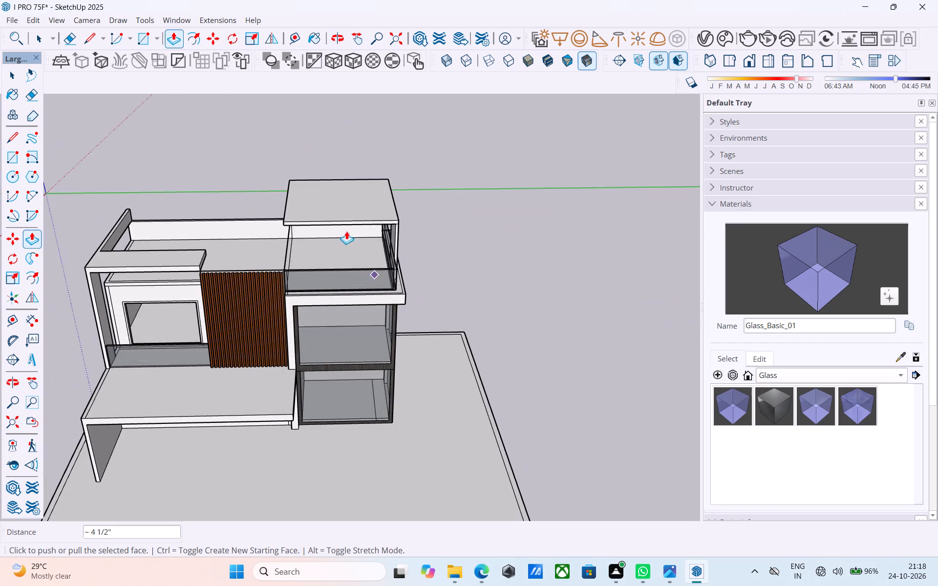
{"action": "middle_click_drag", "start_coordinate": [332, 211], "coordinate": [318, 236]}
{"action": "key", "text": "space"}
{"action": "middle_click_drag", "start_coordinate": [334, 209], "coordinate": [321, 272], "text": "shift"}
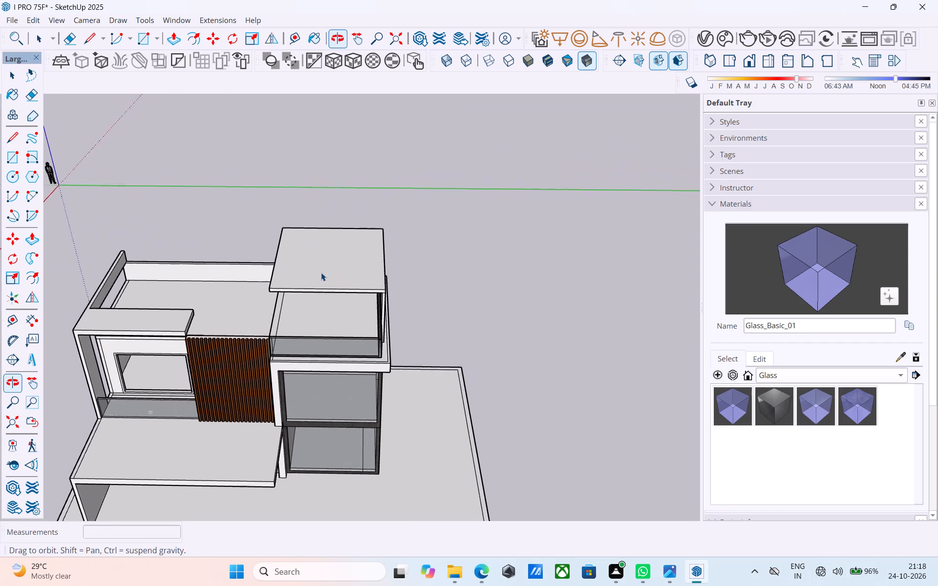
{"action": "middle_click_drag", "start_coordinate": [321, 272], "coordinate": [321, 272], "text": "shift"}
{"action": "scroll", "coordinate": [321, 272], "scroll_direction": "up", "scroll_amount": 5}
{"action": "left_click", "coordinate": [321, 270]}
{"action": "key", "text": "p"}
{"action": "left_click", "coordinate": [321, 270]}
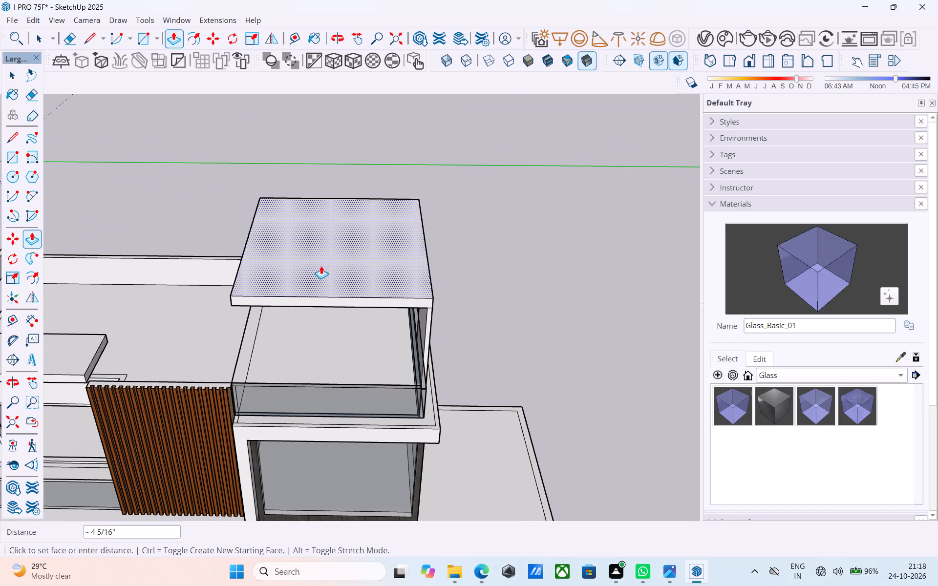
{"action": "type", "text": "6\""}
{"action": "key", "text": "Return"}
{"action": "key", "text": "space"}
Examine the thickened canopy and the overall house massing from below, the front and the far side.
{"action": "scroll", "coordinate": [342, 203], "scroll_direction": "down", "scroll_amount": 7}
{"action": "middle_click_drag", "start_coordinate": [344, 215], "coordinate": [377, 90]}
{"action": "middle_click_drag", "start_coordinate": [320, 319], "coordinate": [332, 204]}
{"action": "scroll", "coordinate": [331, 199], "scroll_direction": "up", "scroll_amount": 6}
{"action": "scroll", "coordinate": [330, 197], "scroll_direction": "down", "scroll_amount": 5}
{"action": "middle_click_drag", "start_coordinate": [328, 201], "coordinate": [200, 161]}
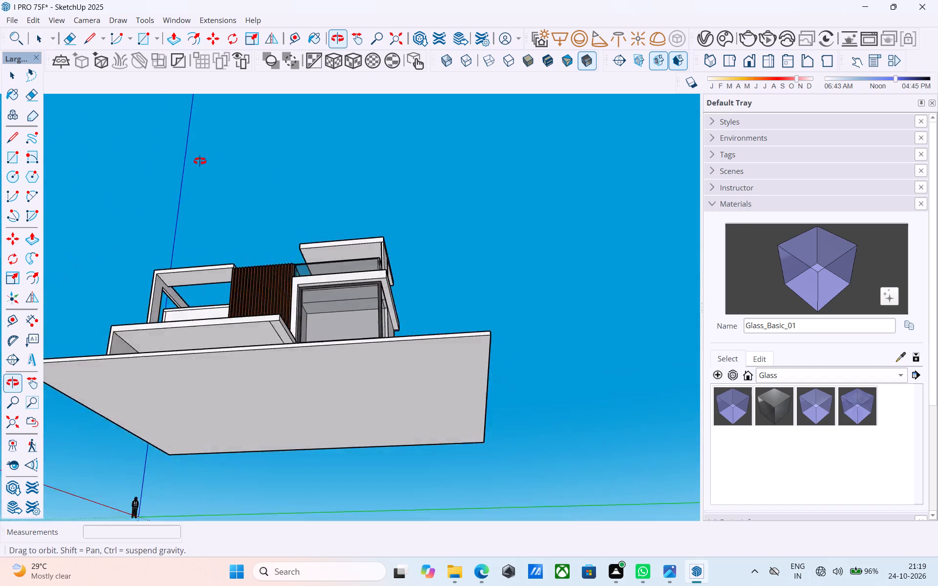
{"action": "middle_click_drag", "start_coordinate": [200, 161], "coordinate": [132, 246]}
{"action": "middle_click_drag", "start_coordinate": [385, 214], "coordinate": [568, 313]}
{"action": "middle_click_drag", "start_coordinate": [334, 336], "coordinate": [413, 292]}
{"action": "scroll", "coordinate": [384, 209], "scroll_direction": "down", "scroll_amount": 2}
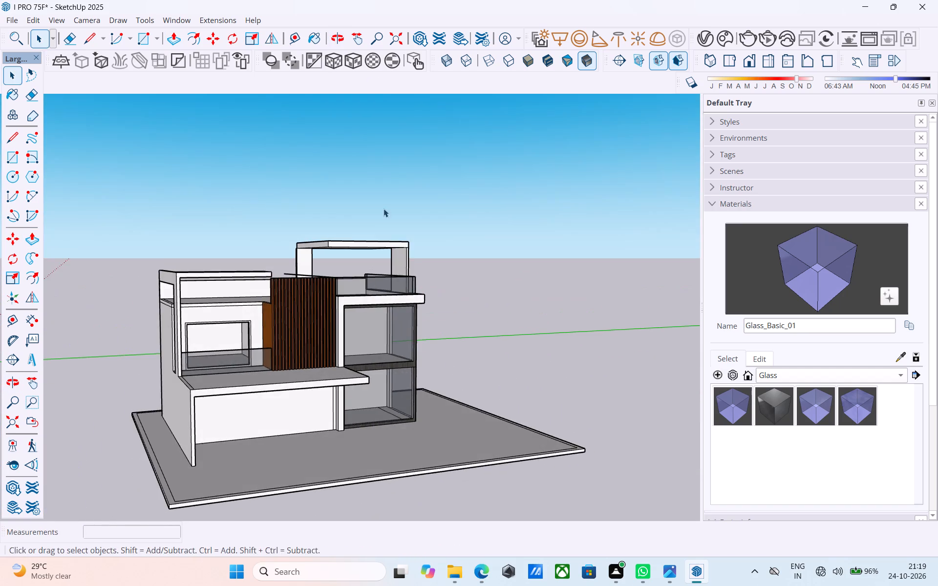
{"action": "scroll", "coordinate": [384, 209], "scroll_direction": "down", "scroll_amount": 3}
{"action": "middle_click_drag", "start_coordinate": [352, 242], "coordinate": [531, 302]}
{"action": "scroll", "coordinate": [335, 374], "scroll_direction": "up", "scroll_amount": 6}
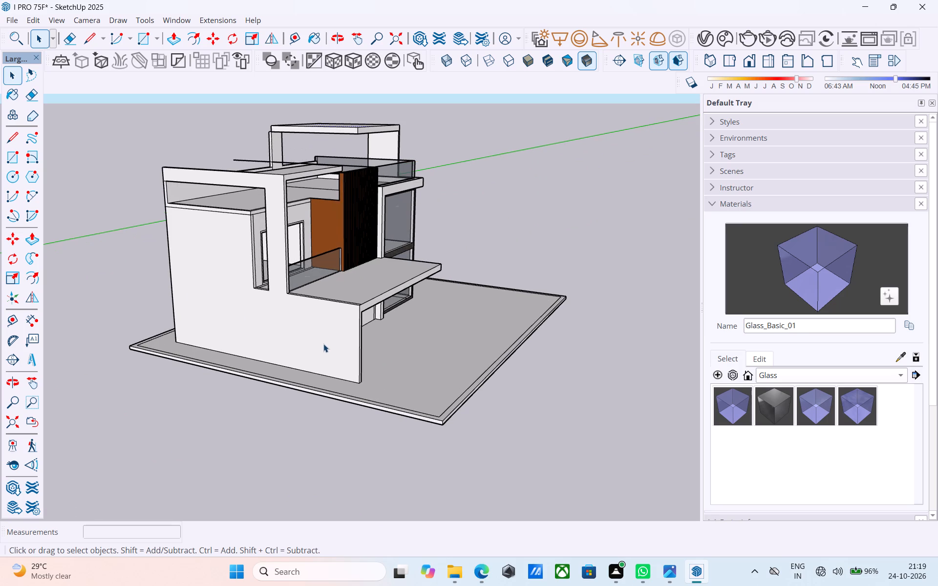
{"action": "scroll", "coordinate": [322, 342], "scroll_direction": "down", "scroll_amount": 5}
{"action": "middle_click_drag", "start_coordinate": [320, 339], "coordinate": [583, 311]}
Push/Pull the canopy slab's rear edge face outward 6", flush with the rear face of the upright block.
{"action": "middle_click_drag", "start_coordinate": [543, 325], "coordinate": [624, 340]}
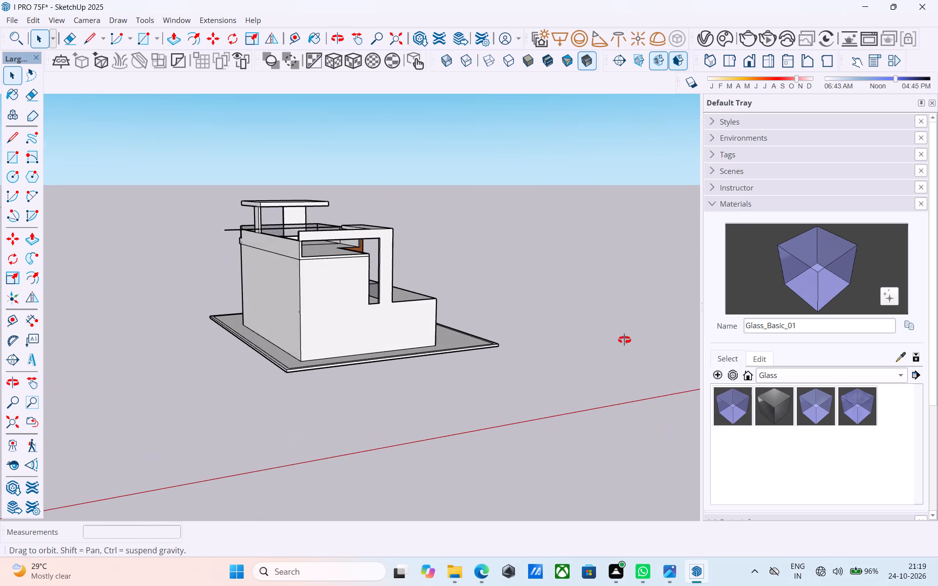
{"action": "middle_click_drag", "start_coordinate": [624, 340], "coordinate": [637, 344]}
{"action": "scroll", "coordinate": [271, 177], "scroll_direction": "up", "scroll_amount": 20}
{"action": "left_click", "coordinate": [253, 187]}
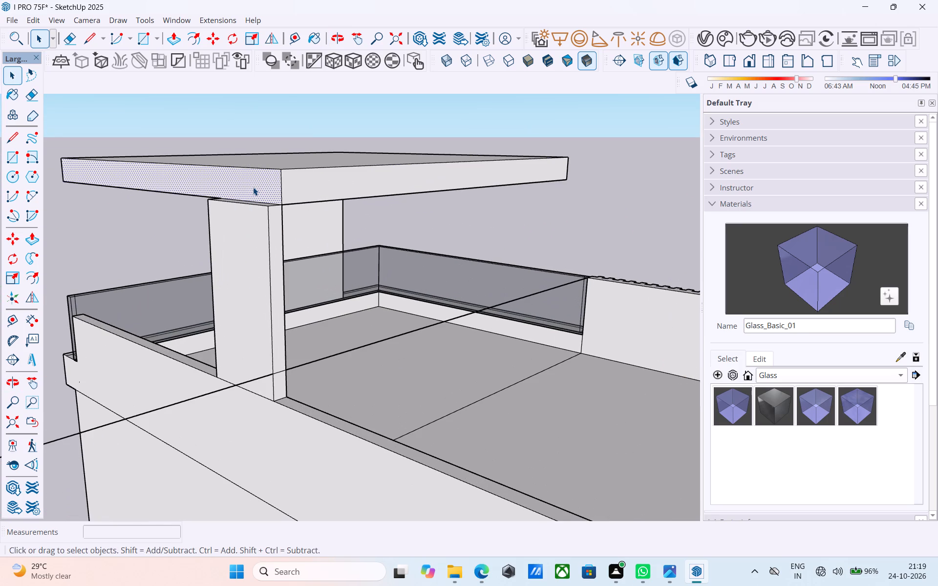
{"action": "key", "text": "p"}
{"action": "left_click", "coordinate": [253, 187]}
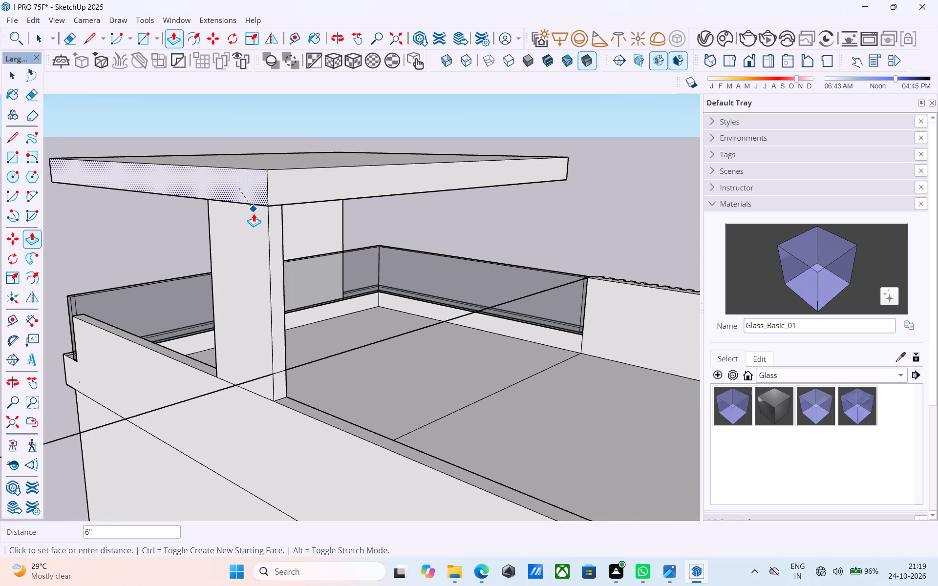
{"action": "left_click", "coordinate": [250, 222]}
Examine the extended canopy around the house, ending at the front elevation.
{"action": "scroll", "coordinate": [256, 236], "scroll_direction": "down", "scroll_amount": 16}
{"action": "middle_click_drag", "start_coordinate": [332, 240], "coordinate": [104, 238]}
{"action": "middle_click_drag", "start_coordinate": [350, 283], "coordinate": [312, 277]}
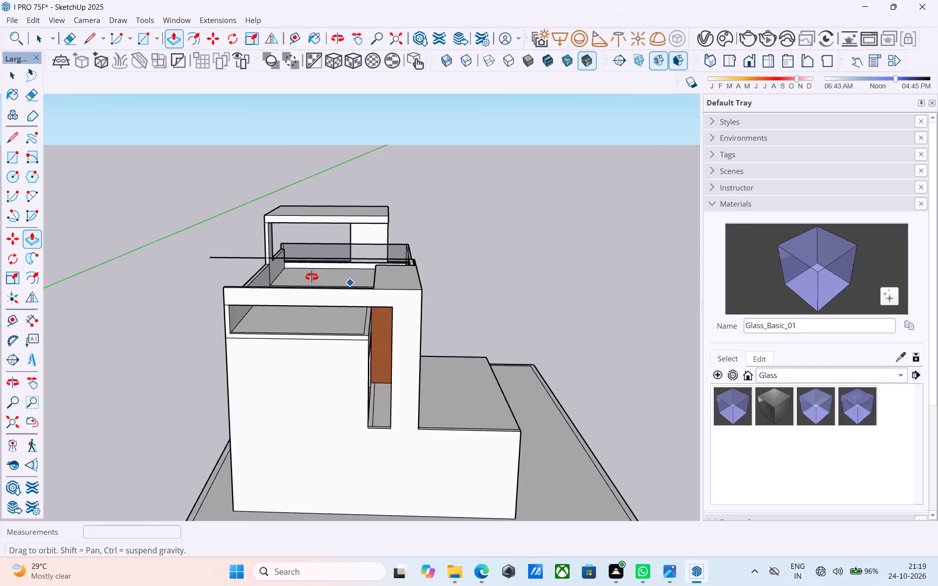
{"action": "middle_click_drag", "start_coordinate": [312, 277], "coordinate": [109, 242]}
{"action": "middle_click_drag", "start_coordinate": [367, 259], "coordinate": [183, 301]}
{"action": "scroll", "coordinate": [224, 275], "scroll_direction": "down", "scroll_amount": 5}
{"action": "middle_click_drag", "start_coordinate": [205, 270], "coordinate": [198, 258]}
{"action": "scroll", "coordinate": [297, 259], "scroll_direction": "up", "scroll_amount": 4}
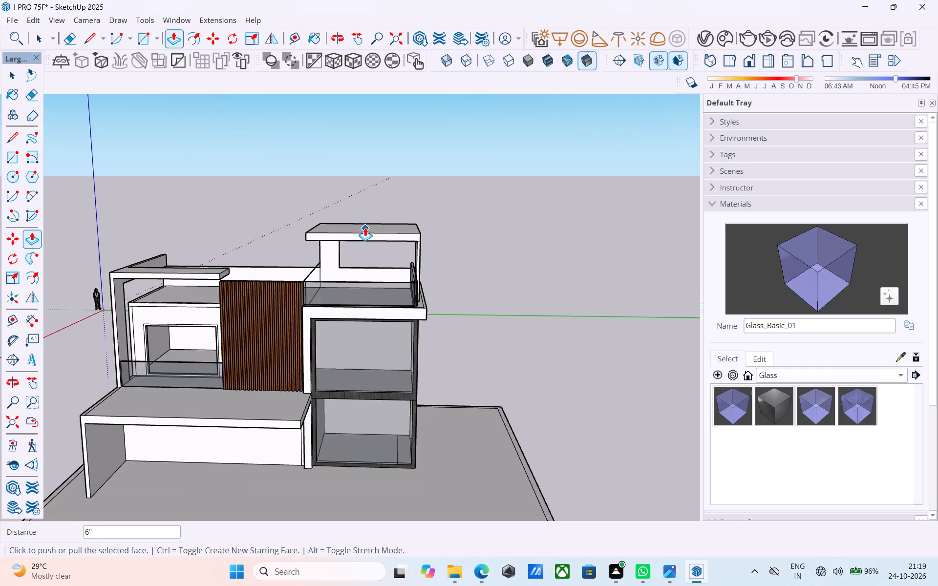
{"action": "scroll", "coordinate": [365, 228], "scroll_direction": "up", "scroll_amount": 1}
{"action": "key", "text": "space"}
{"action": "scroll", "coordinate": [367, 245], "scroll_direction": "up", "scroll_amount": 9}
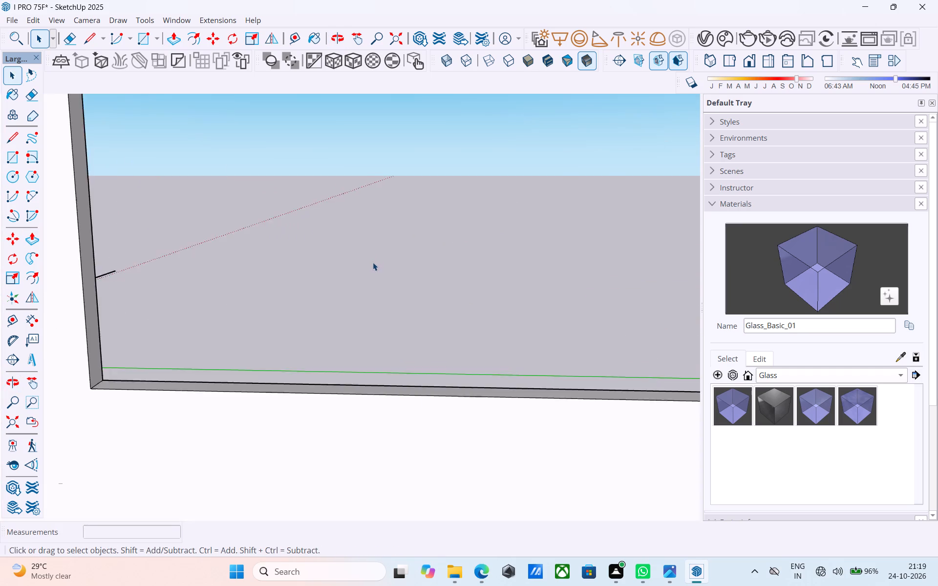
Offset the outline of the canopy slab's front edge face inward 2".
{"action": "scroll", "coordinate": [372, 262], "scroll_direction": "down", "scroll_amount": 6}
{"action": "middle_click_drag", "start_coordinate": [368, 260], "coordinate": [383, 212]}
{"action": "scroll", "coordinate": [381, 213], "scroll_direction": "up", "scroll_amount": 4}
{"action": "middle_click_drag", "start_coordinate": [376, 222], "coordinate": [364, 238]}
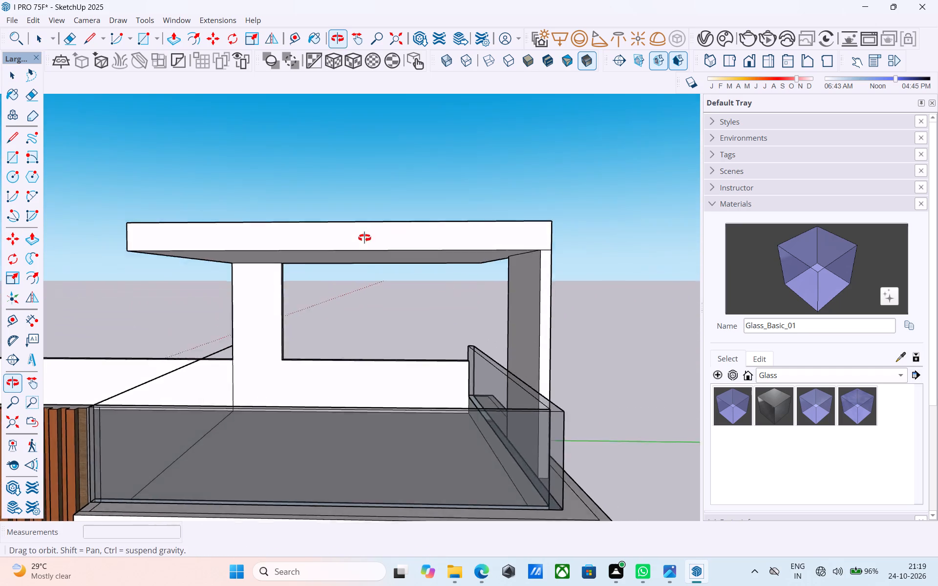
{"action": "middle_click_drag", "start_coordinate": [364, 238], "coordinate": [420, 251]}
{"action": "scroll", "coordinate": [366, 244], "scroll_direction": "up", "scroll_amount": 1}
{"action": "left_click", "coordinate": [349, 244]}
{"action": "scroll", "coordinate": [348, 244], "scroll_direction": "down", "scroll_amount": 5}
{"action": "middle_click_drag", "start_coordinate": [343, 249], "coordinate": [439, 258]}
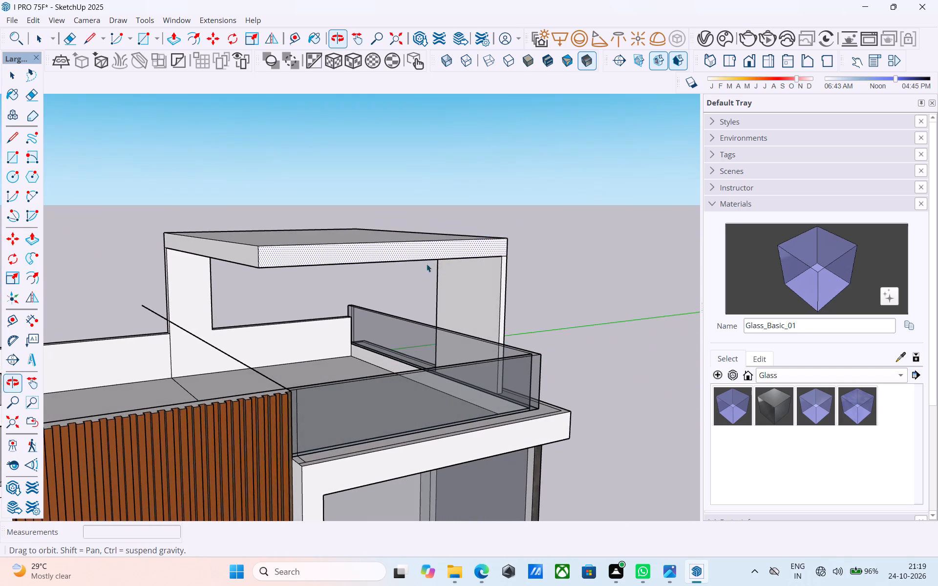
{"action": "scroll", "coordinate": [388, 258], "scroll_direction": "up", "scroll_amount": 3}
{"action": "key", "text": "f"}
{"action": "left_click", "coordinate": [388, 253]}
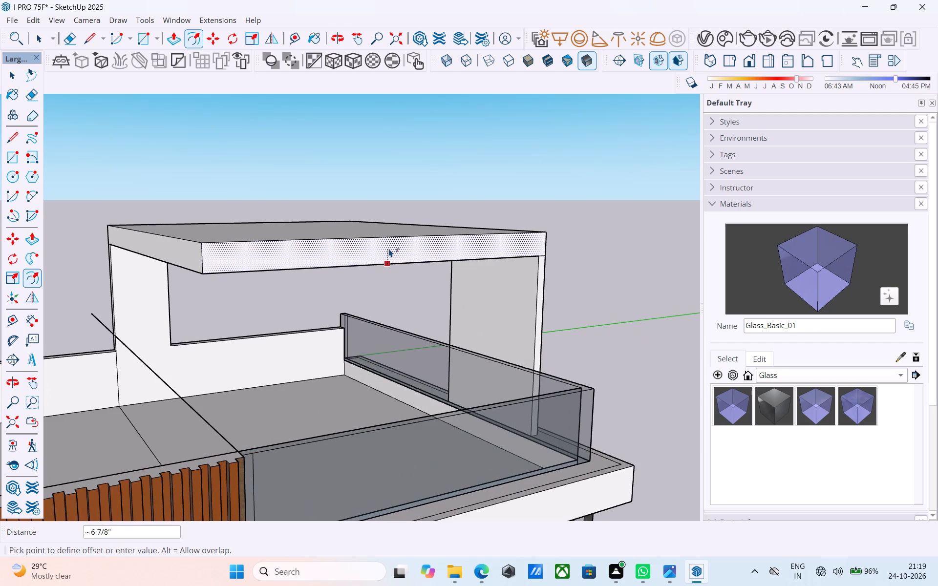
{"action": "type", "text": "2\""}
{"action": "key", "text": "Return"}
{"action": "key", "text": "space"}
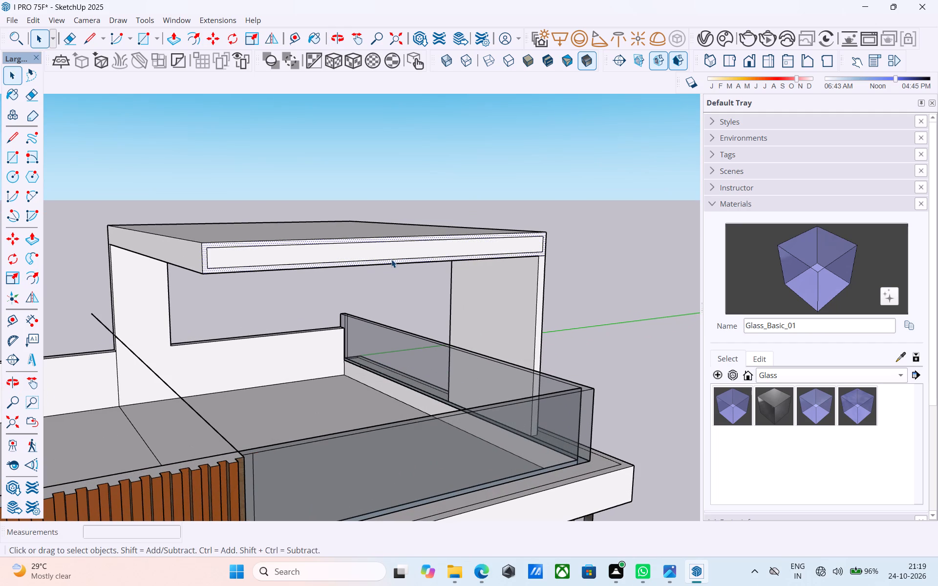
Offset the outline of the canopy's side edge face, toward the slat wall, inward 3".
{"action": "middle_click_drag", "start_coordinate": [421, 269], "coordinate": [667, 282]}
{"action": "left_click_drag", "start_coordinate": [444, 274], "coordinate": [439, 272]}
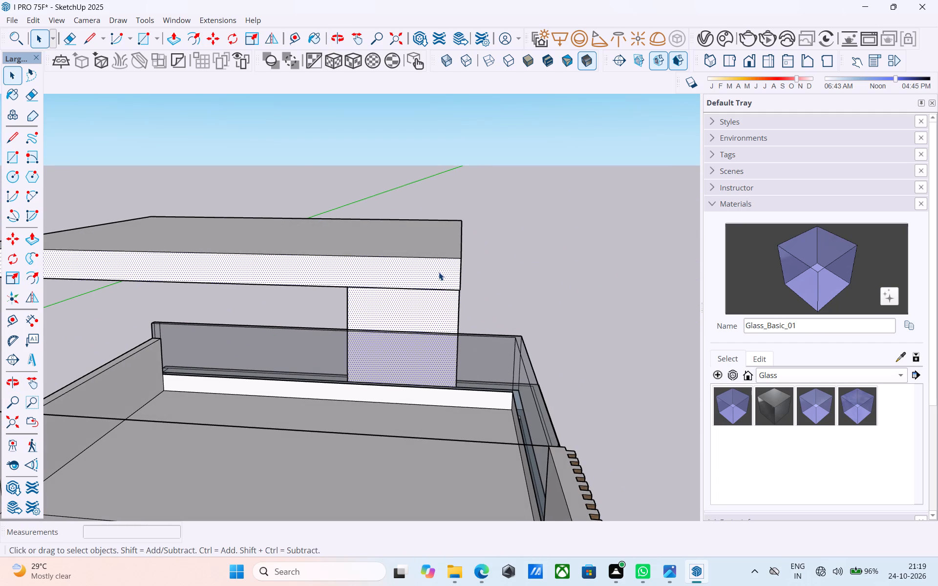
{"action": "scroll", "coordinate": [439, 270], "scroll_direction": "down", "scroll_amount": 6}
{"action": "middle_click_drag", "start_coordinate": [434, 252], "coordinate": [412, 244]}
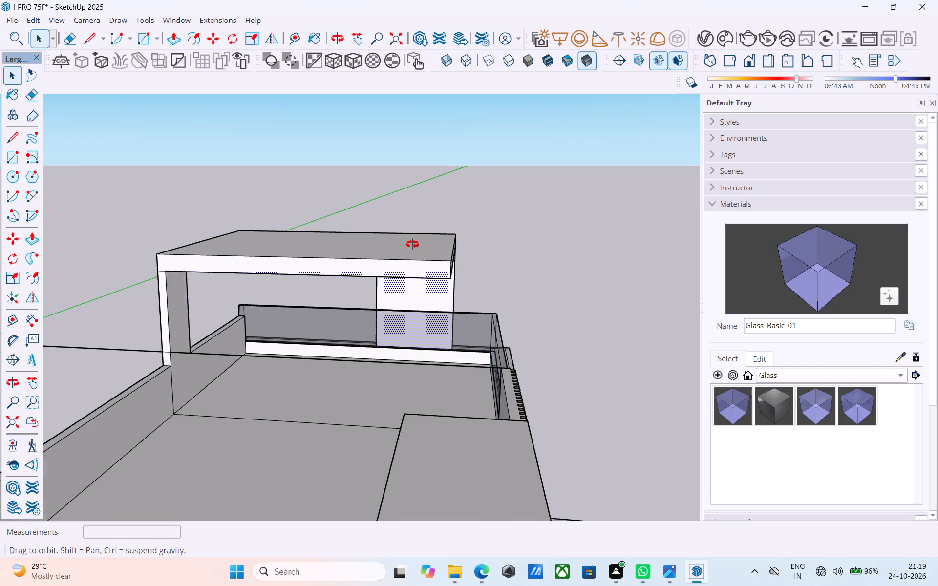
{"action": "middle_click_drag", "start_coordinate": [412, 244], "coordinate": [411, 244]}
{"action": "scroll", "coordinate": [308, 256], "scroll_direction": "up", "scroll_amount": 3}
{"action": "left_click", "coordinate": [254, 266]}
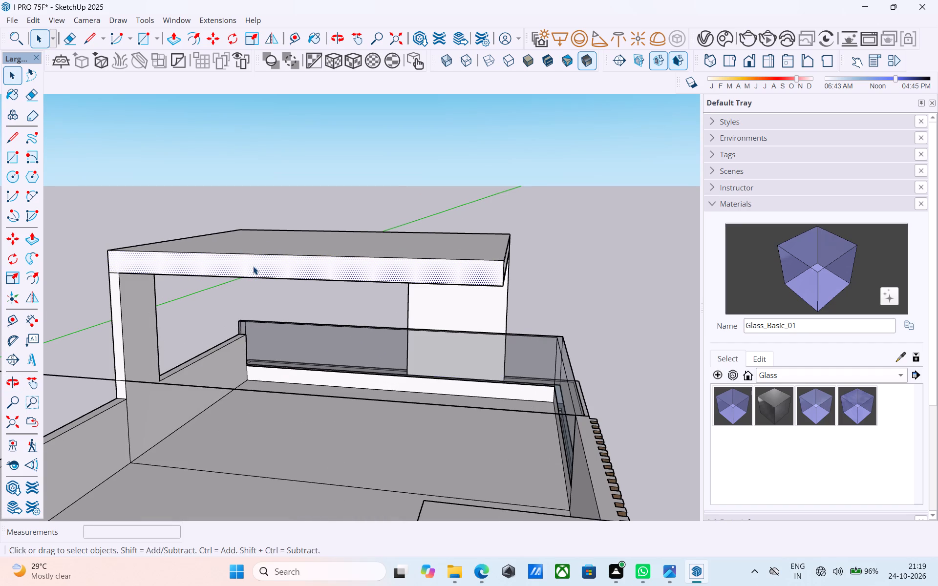
{"action": "key", "text": "f"}
{"action": "left_click", "coordinate": [253, 266]}
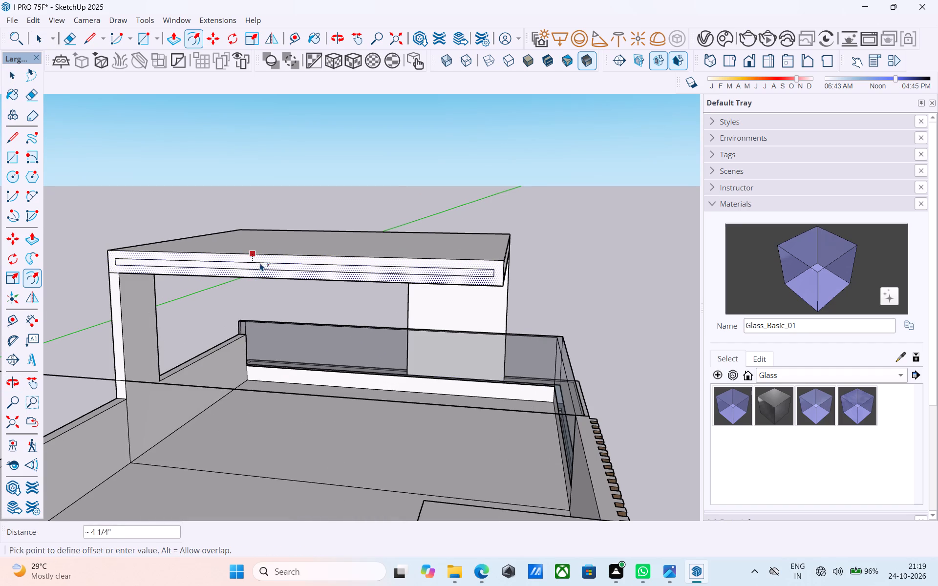
{"action": "type", "text": "2\""}
{"action": "key", "text": "Return"}
{"action": "type", "text": "3\""}
{"action": "key", "text": "Return"}
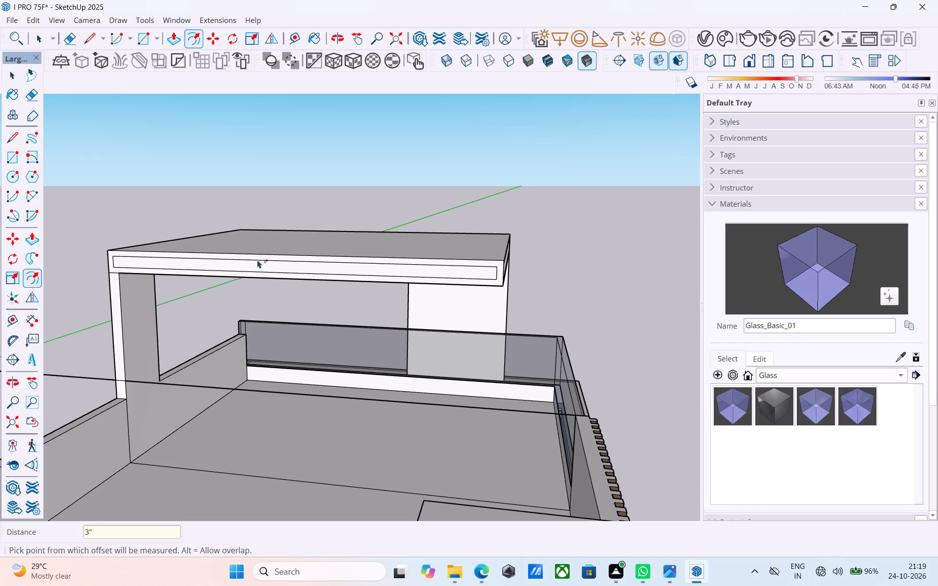
{"action": "key", "text": "space"}
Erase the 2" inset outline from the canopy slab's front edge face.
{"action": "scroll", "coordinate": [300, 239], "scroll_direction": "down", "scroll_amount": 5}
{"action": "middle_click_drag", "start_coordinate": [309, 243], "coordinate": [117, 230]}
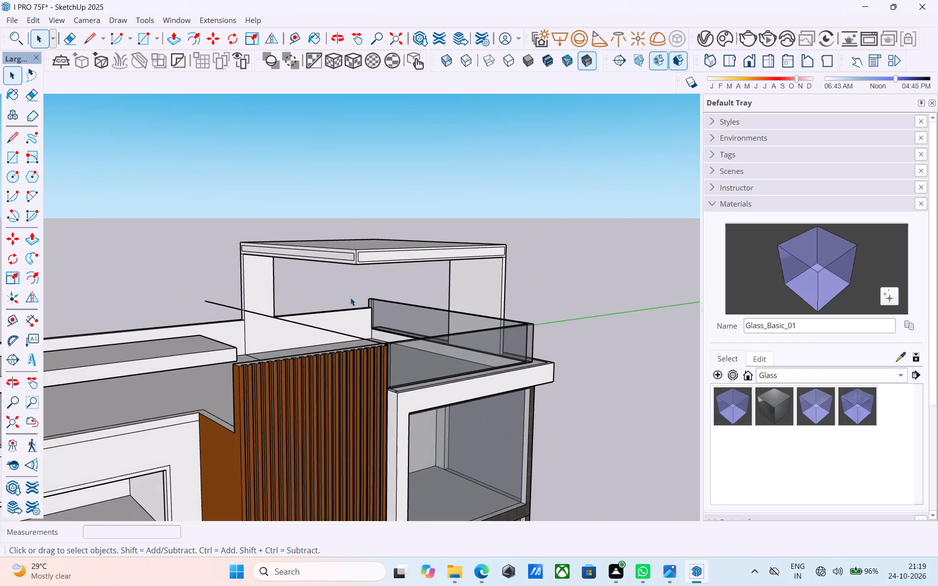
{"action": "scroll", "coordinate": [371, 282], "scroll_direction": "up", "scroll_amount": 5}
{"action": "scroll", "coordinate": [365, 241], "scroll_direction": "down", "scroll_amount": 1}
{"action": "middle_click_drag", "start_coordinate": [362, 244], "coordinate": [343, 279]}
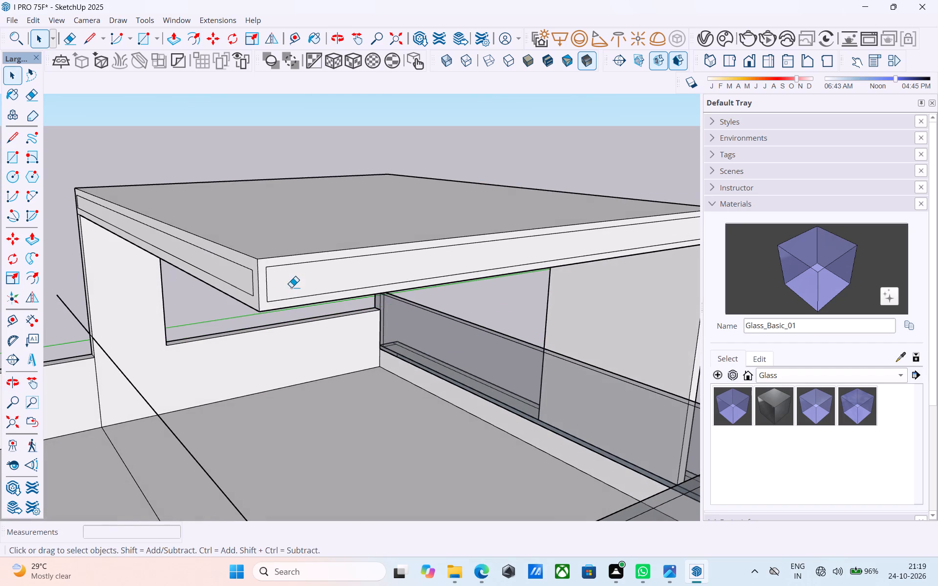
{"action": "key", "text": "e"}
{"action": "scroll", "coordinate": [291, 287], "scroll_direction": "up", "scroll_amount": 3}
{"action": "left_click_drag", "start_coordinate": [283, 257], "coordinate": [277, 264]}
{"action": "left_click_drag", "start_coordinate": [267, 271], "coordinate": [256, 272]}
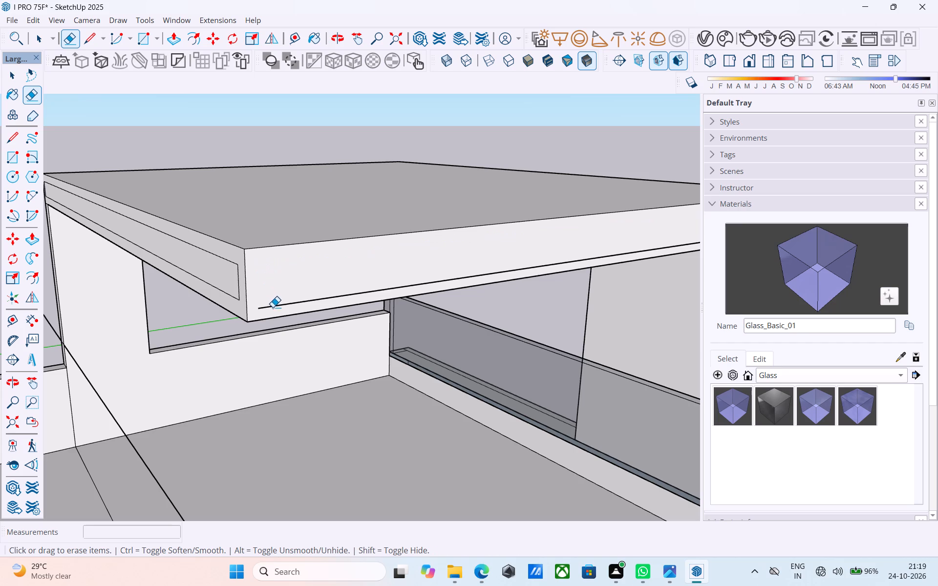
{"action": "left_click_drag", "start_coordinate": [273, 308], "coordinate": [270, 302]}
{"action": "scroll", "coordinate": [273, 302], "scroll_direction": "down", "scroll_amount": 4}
Offset the outline of the canopy slab's front edge face inward 3".
{"action": "key", "text": "space"}
{"action": "left_click", "coordinate": [275, 301]}
{"action": "key", "text": "f"}
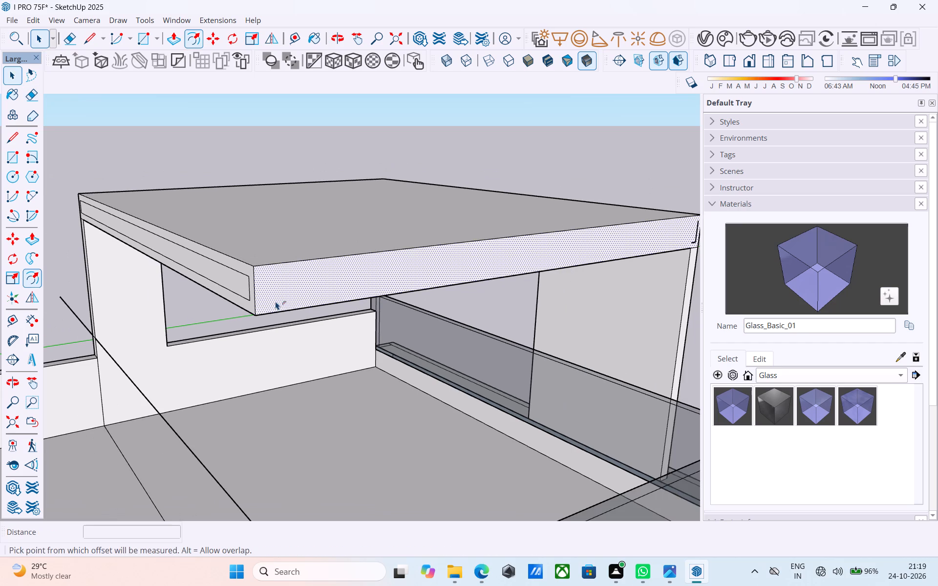
{"action": "left_click", "coordinate": [276, 301]}
{"action": "type", "text": "3\""}
{"action": "key", "text": "Return"}
{"action": "key", "text": "space"}
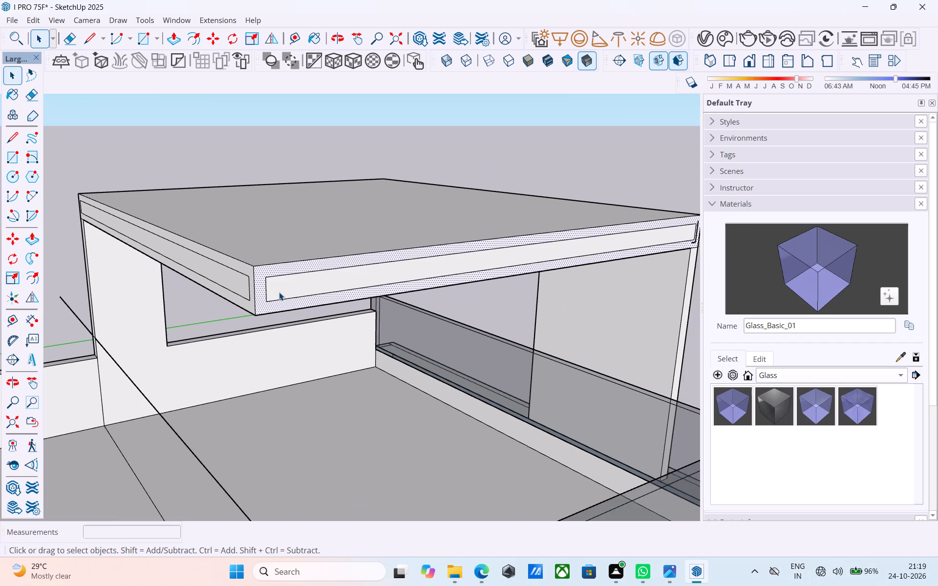
Draw 3" lines extending the inset outlines of the canopy's front and side edge faces to their shared corner.
{"action": "key", "text": "l"}
{"action": "scroll", "coordinate": [266, 282], "scroll_direction": "up", "scroll_amount": 5}
{"action": "left_click", "coordinate": [267, 276]}
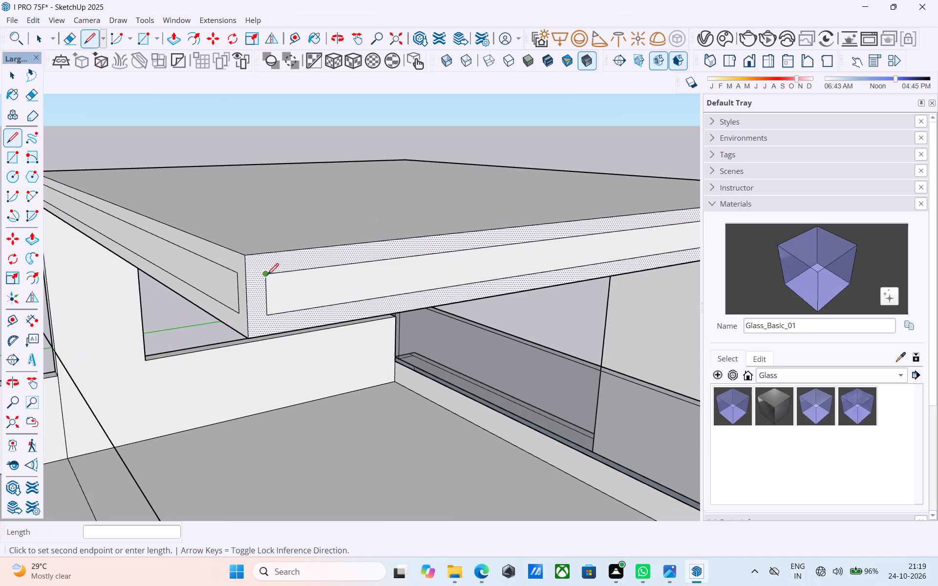
{"action": "left_click", "coordinate": [244, 276]}
{"action": "left_click", "coordinate": [237, 276]}
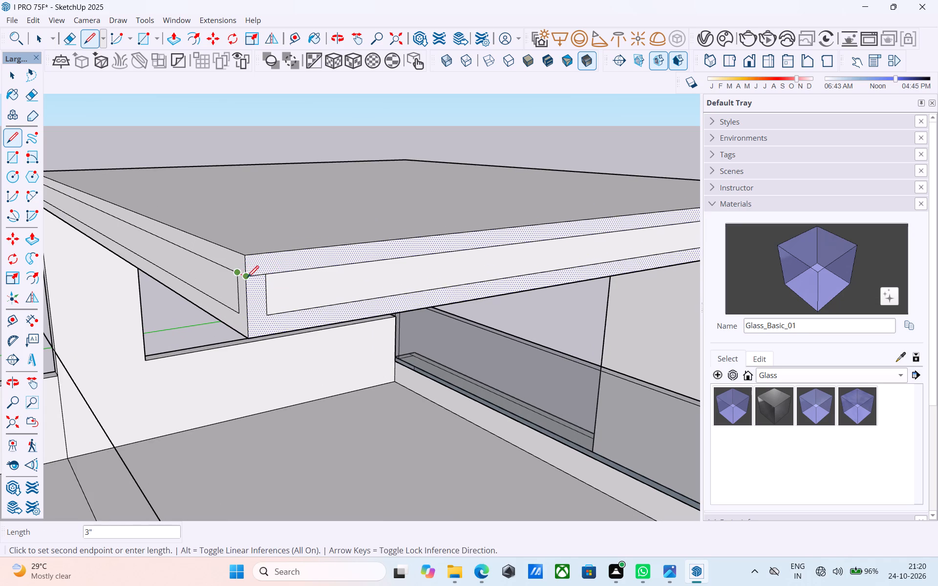
{"action": "left_click", "coordinate": [247, 278]}
{"action": "left_click", "coordinate": [268, 314]}
{"action": "left_click", "coordinate": [249, 314]}
{"action": "left_click", "coordinate": [238, 313]}
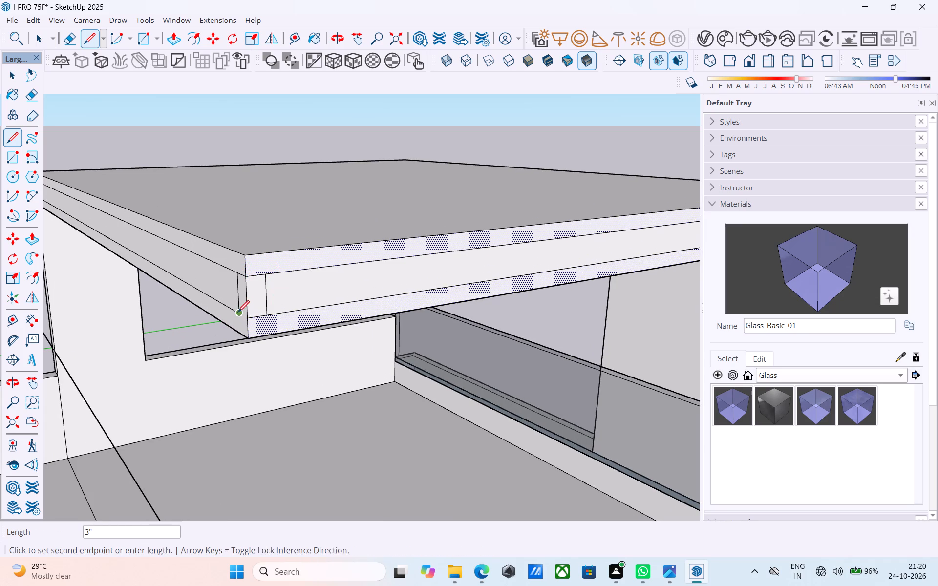
{"action": "left_click", "coordinate": [246, 314]}
Erase the vertical end lines of both inset outlines beside the canopy's shared front corner.
{"action": "key", "text": "e"}
{"action": "scroll", "coordinate": [243, 298], "scroll_direction": "up", "scroll_amount": 4}
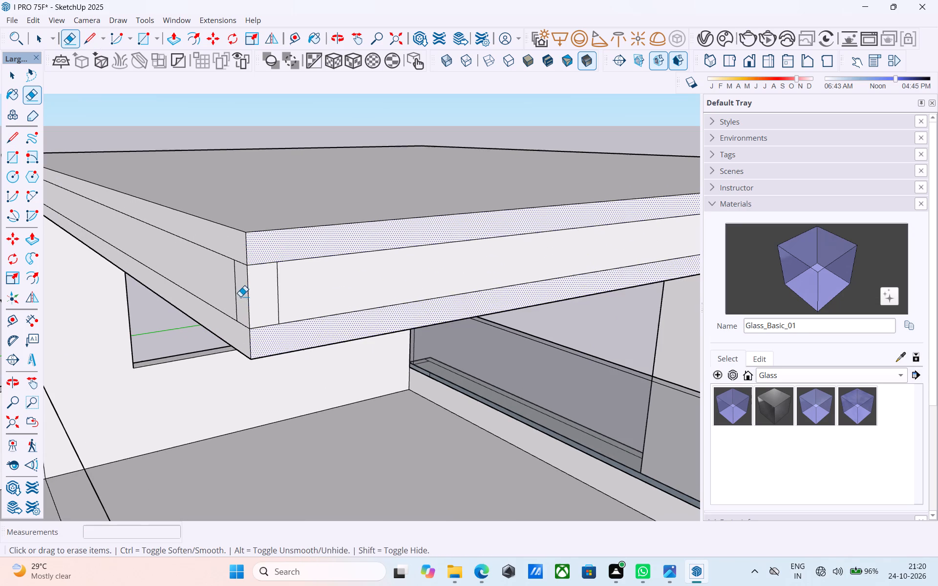
{"action": "left_click_drag", "start_coordinate": [240, 296], "coordinate": [235, 294]}
{"action": "left_click_drag", "start_coordinate": [271, 297], "coordinate": [284, 296]}
Erase the leftover L-shaped line beside the inset outline at the far end of the canopy's front edge face.
{"action": "scroll", "coordinate": [279, 296], "scroll_direction": "down", "scroll_amount": 11}
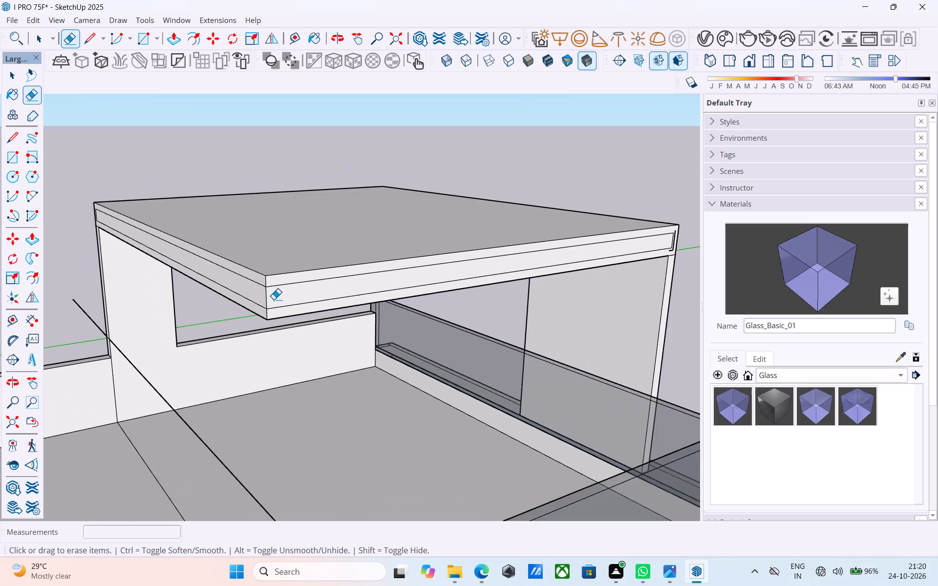
{"action": "scroll", "coordinate": [274, 299], "scroll_direction": "down", "scroll_amount": 5}
{"action": "middle_click_drag", "start_coordinate": [271, 301], "coordinate": [157, 298]}
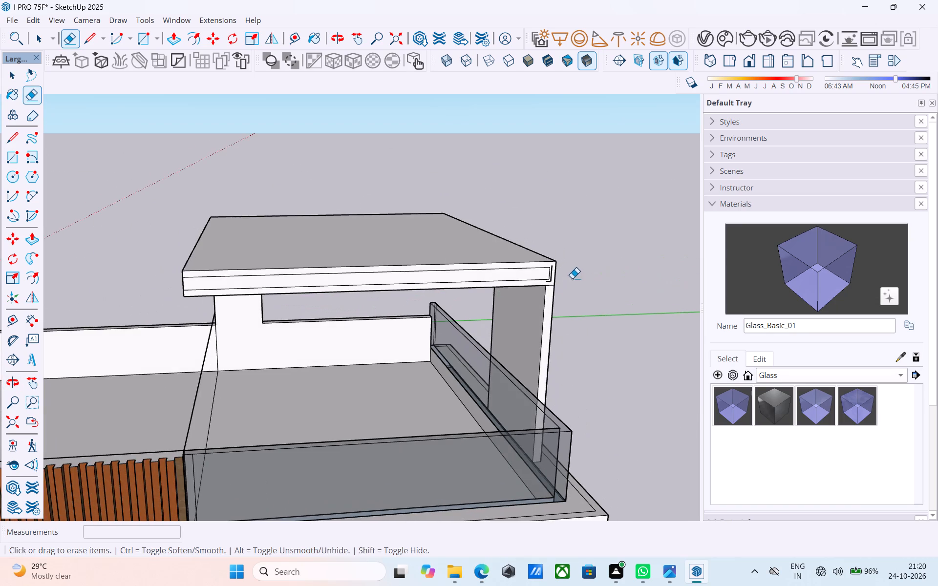
{"action": "scroll", "coordinate": [572, 278], "scroll_direction": "up", "scroll_amount": 5}
{"action": "scroll", "coordinate": [503, 286], "scroll_direction": "down", "scroll_amount": 4}
{"action": "scroll", "coordinate": [457, 292], "scroll_direction": "up", "scroll_amount": 12}
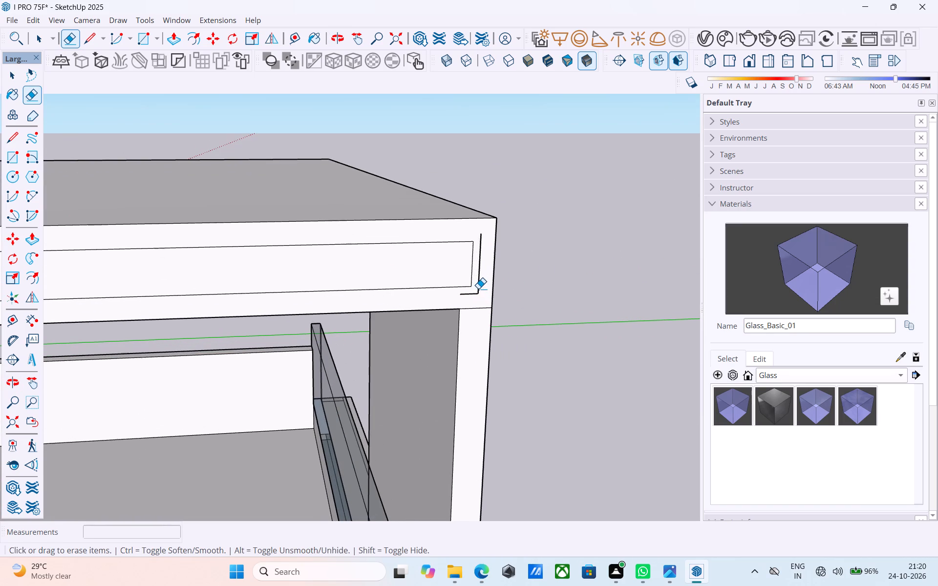
{"action": "left_click", "coordinate": [478, 292]}
{"action": "key", "text": "space"}
Extend the front face's inset lines 3" to the canopy's far end and erase the inset's vertical end line there.
{"action": "key", "text": "l"}
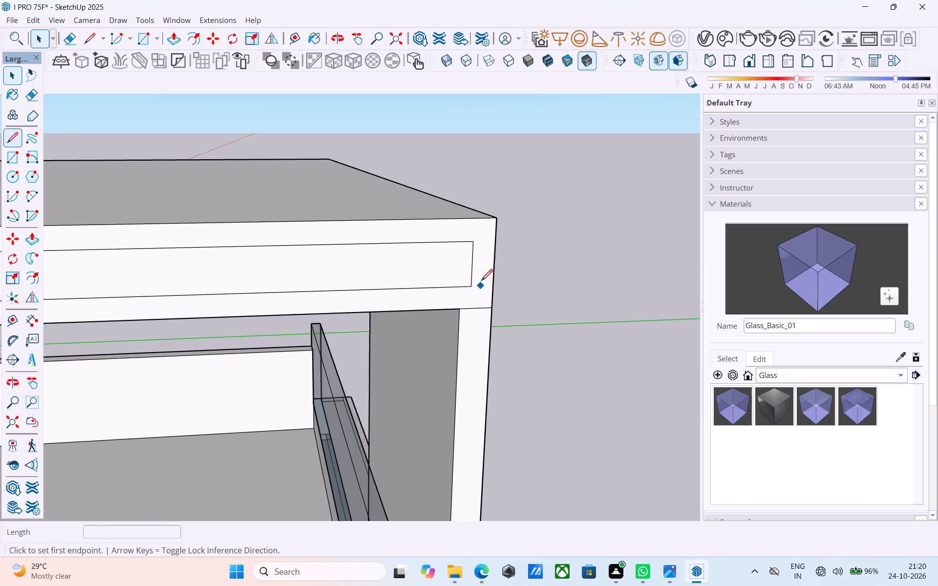
{"action": "left_click", "coordinate": [468, 243]}
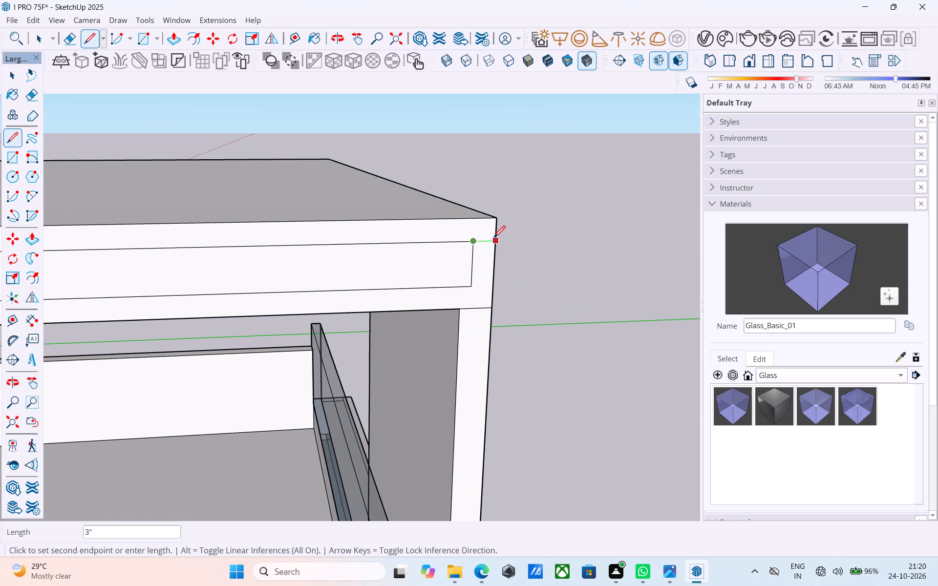
{"action": "left_click", "coordinate": [494, 239]}
{"action": "left_click", "coordinate": [471, 282]}
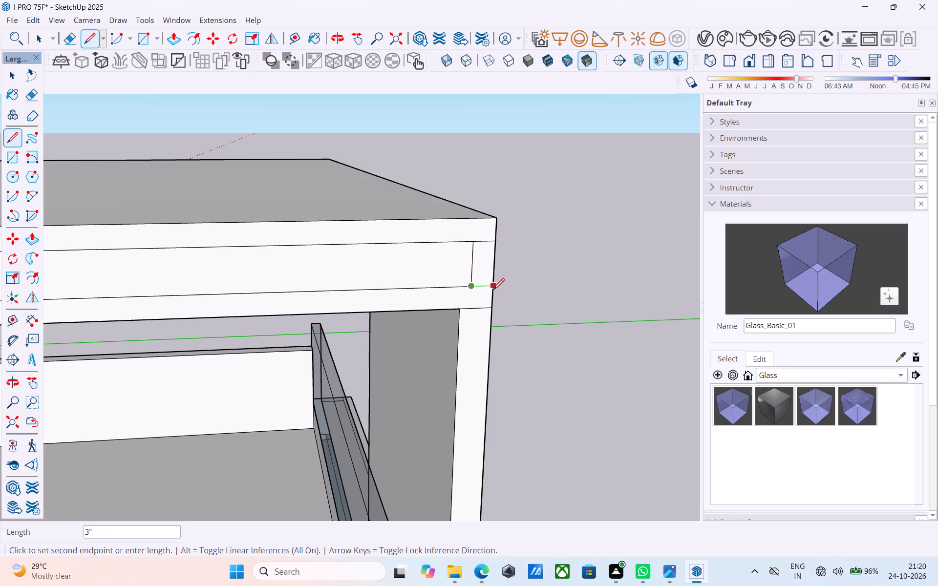
{"action": "left_click", "coordinate": [493, 291]}
{"action": "key", "text": "e"}
{"action": "left_click_drag", "start_coordinate": [472, 270], "coordinate": [468, 265]}
Extend the side face's inset lines 3" to the canopy's rear end and erase the inset's vertical end line there.
{"action": "scroll", "coordinate": [473, 268], "scroll_direction": "down", "scroll_amount": 11}
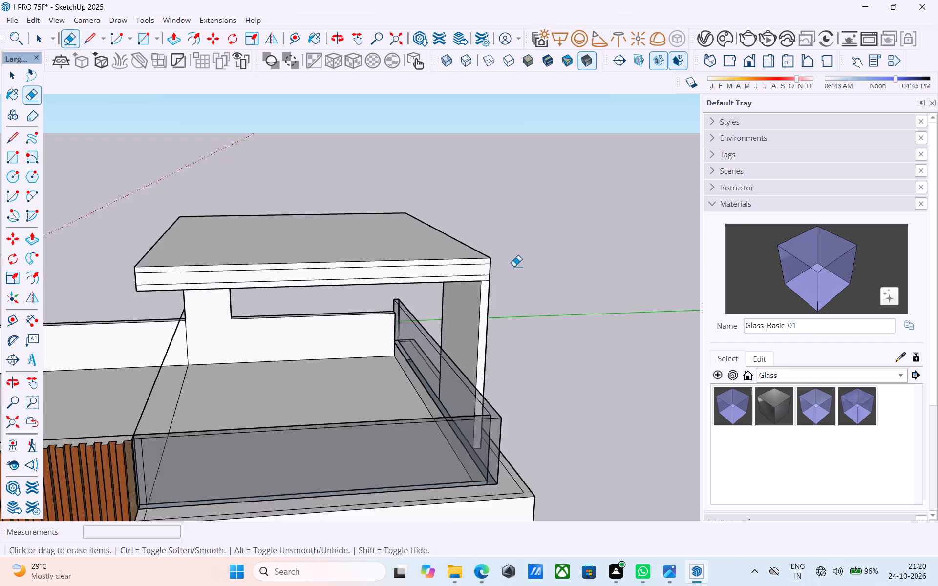
{"action": "scroll", "coordinate": [514, 266], "scroll_direction": "down", "scroll_amount": 5}
{"action": "middle_click_drag", "start_coordinate": [405, 282], "coordinate": [720, 259]}
{"action": "scroll", "coordinate": [221, 251], "scroll_direction": "up", "scroll_amount": 7}
{"action": "middle_click_drag", "start_coordinate": [236, 258], "coordinate": [368, 266]}
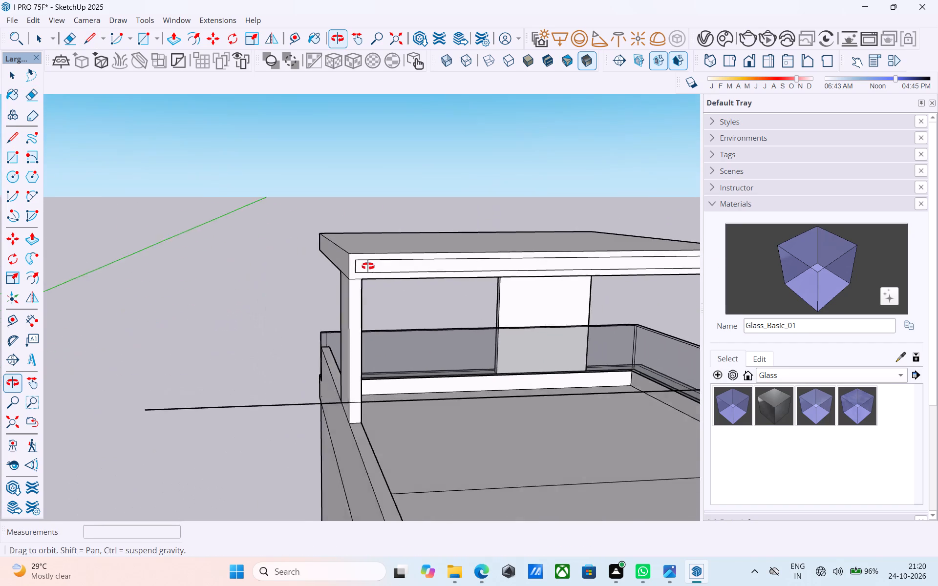
{"action": "middle_click_drag", "start_coordinate": [368, 266], "coordinate": [383, 268]}
{"action": "left_click_drag", "start_coordinate": [286, 426], "coordinate": [266, 331]}
{"action": "key", "text": "space"}
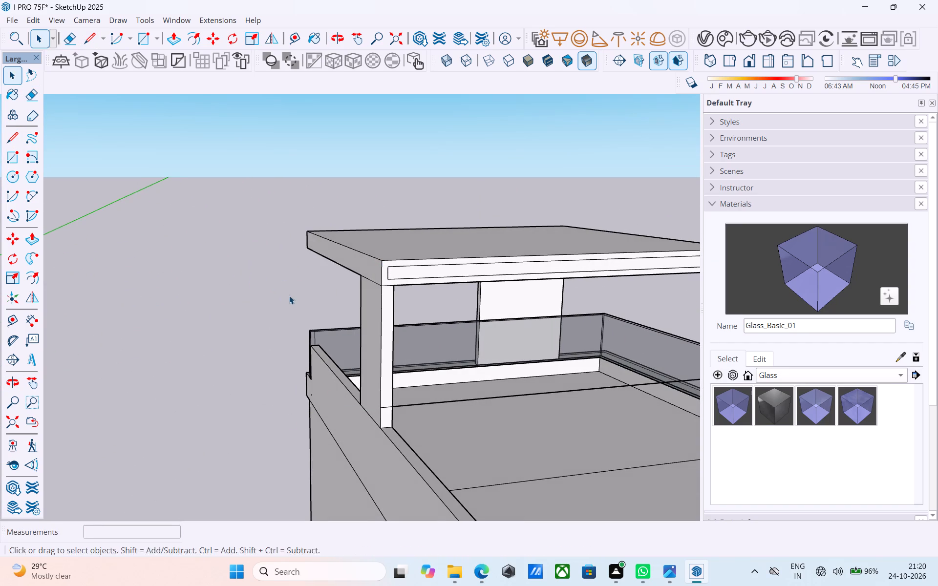
{"action": "key", "text": "l"}
{"action": "scroll", "coordinate": [388, 286], "scroll_direction": "up", "scroll_amount": 7}
{"action": "left_click", "coordinate": [386, 258]}
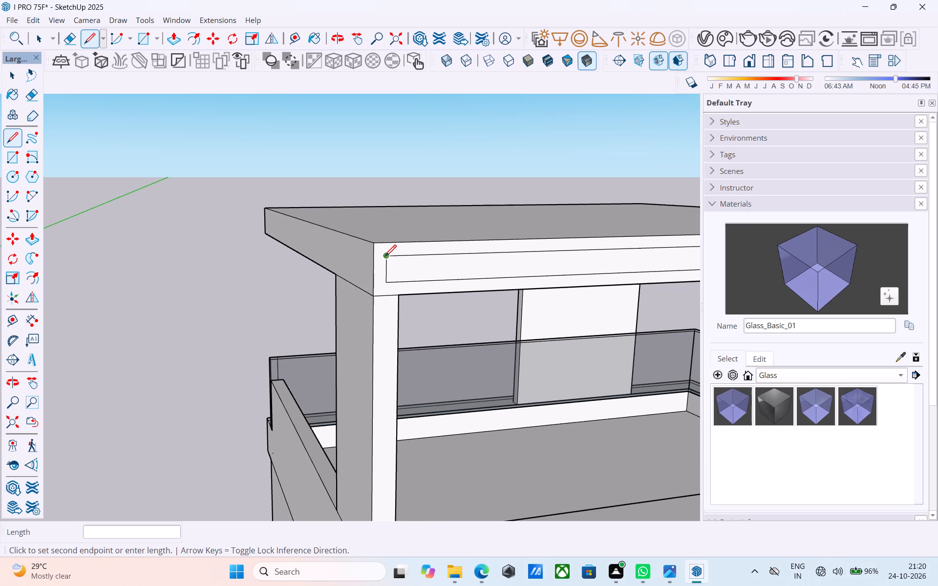
{"action": "left_click", "coordinate": [375, 258]}
{"action": "left_click", "coordinate": [392, 285]}
{"action": "left_click", "coordinate": [377, 279]}
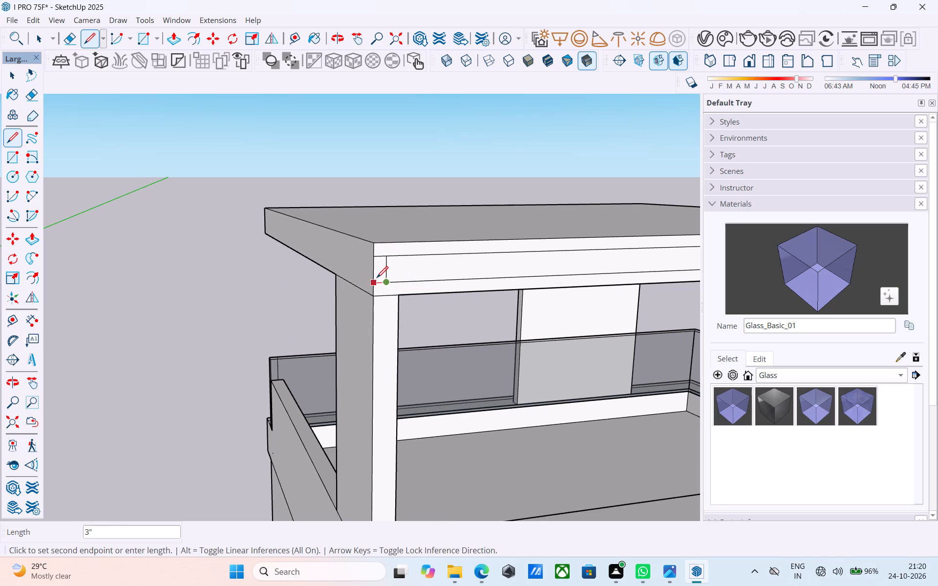
{"action": "key", "text": "space"}
{"action": "key", "text": "e"}
{"action": "left_click", "coordinate": [389, 272]}
{"action": "key", "text": "space"}
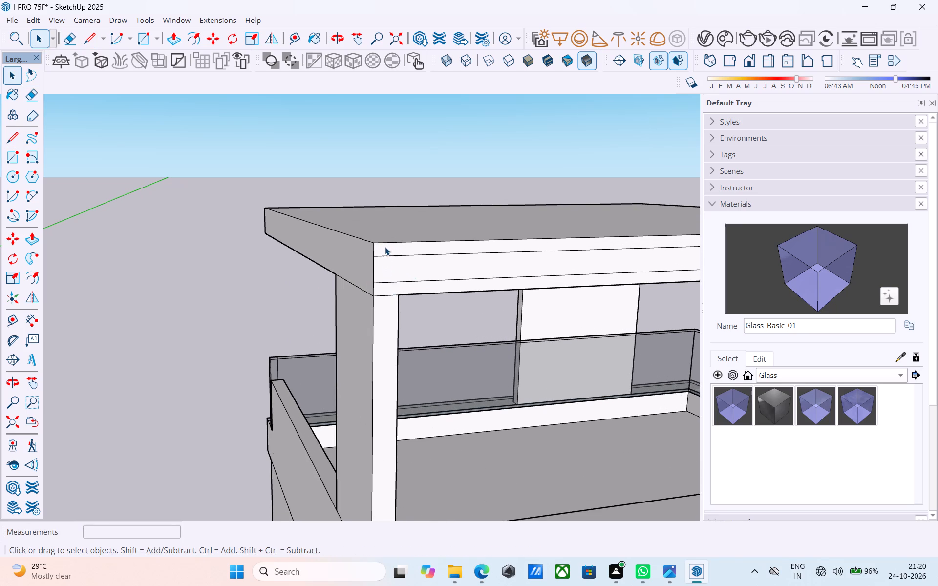
Push/Pull the upper strip of the canopy's front edge face outward 3".
{"action": "left_click", "coordinate": [385, 247]}
{"action": "scroll", "coordinate": [384, 247], "scroll_direction": "down", "scroll_amount": 15}
{"action": "middle_click_drag", "start_coordinate": [318, 277], "coordinate": [82, 322]}
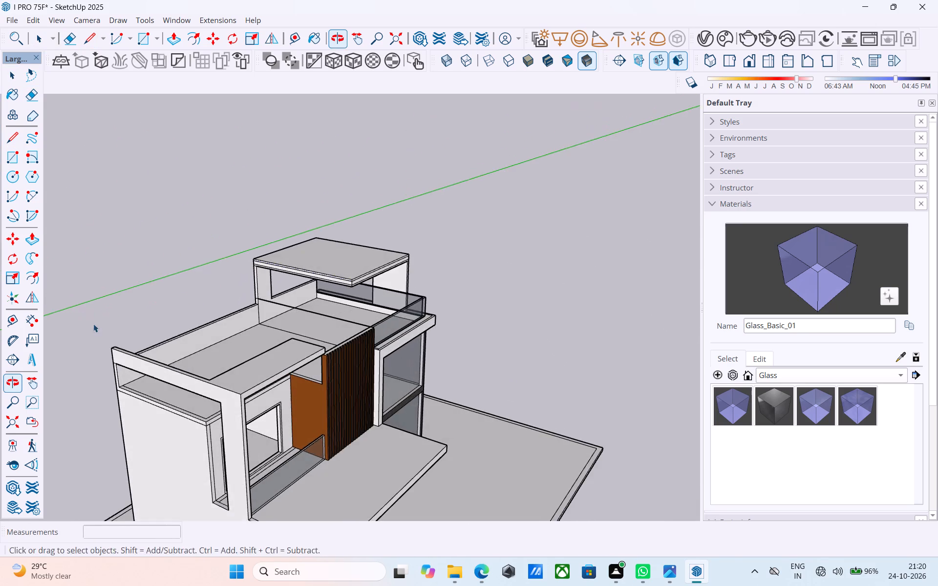
{"action": "middle_click_drag", "start_coordinate": [338, 288], "coordinate": [256, 306]}
{"action": "scroll", "coordinate": [357, 279], "scroll_direction": "up", "scroll_amount": 20}
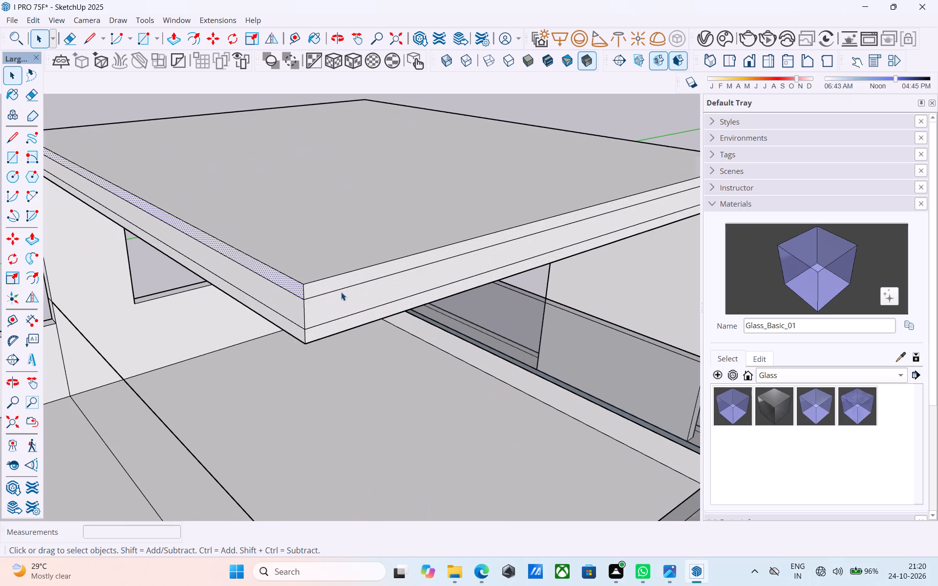
{"action": "left_click", "coordinate": [343, 281]}
{"action": "key", "text": "p"}
{"action": "left_click", "coordinate": [343, 281]}
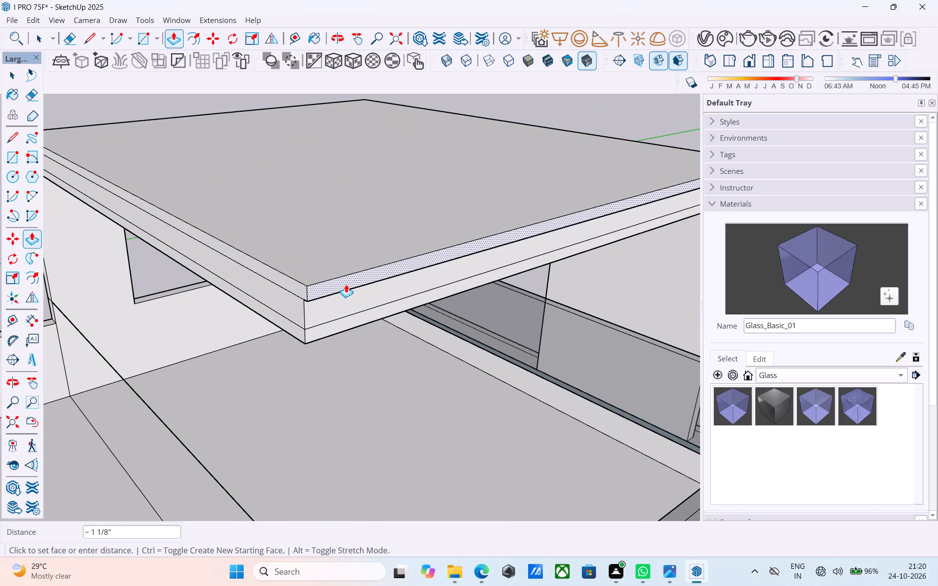
{"action": "type", "text": "3\""}
{"action": "key", "text": "Return"}
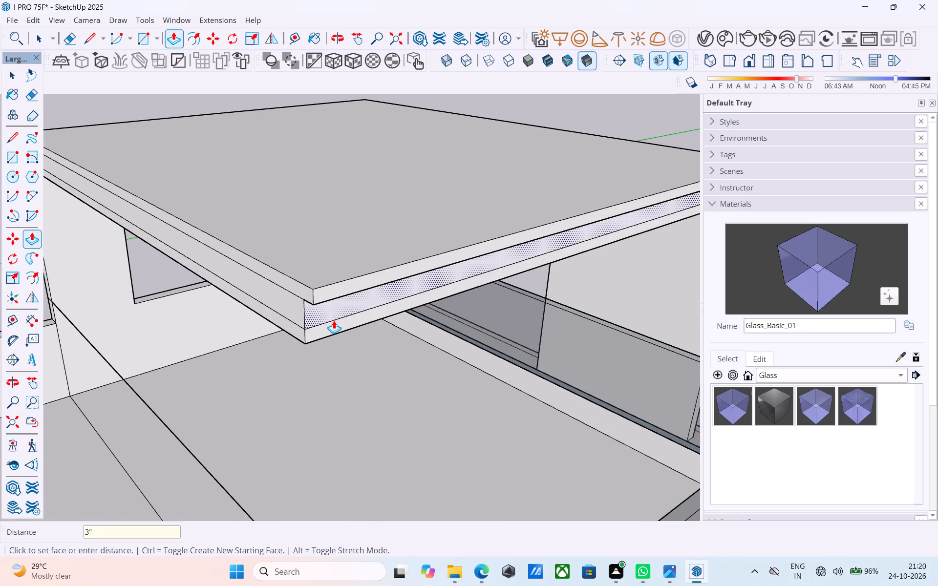
Pull the front edge's lower strip and both strips of the side edge, toward the slat wall, outward 3".
{"action": "double_click", "coordinate": [334, 324]}
{"action": "double_click", "coordinate": [298, 327]}
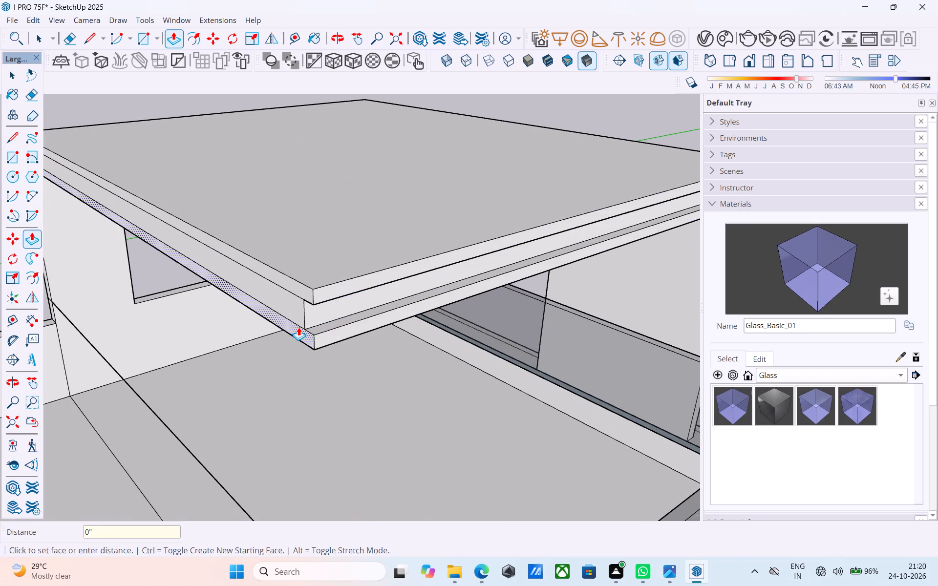
{"action": "double_click", "coordinate": [307, 293]}
{"action": "key", "text": "space"}
Erase the seam line on top of the lower projecting strip at the canopy's front corner.
{"action": "middle_click_drag", "start_coordinate": [303, 314], "coordinate": [284, 316]}
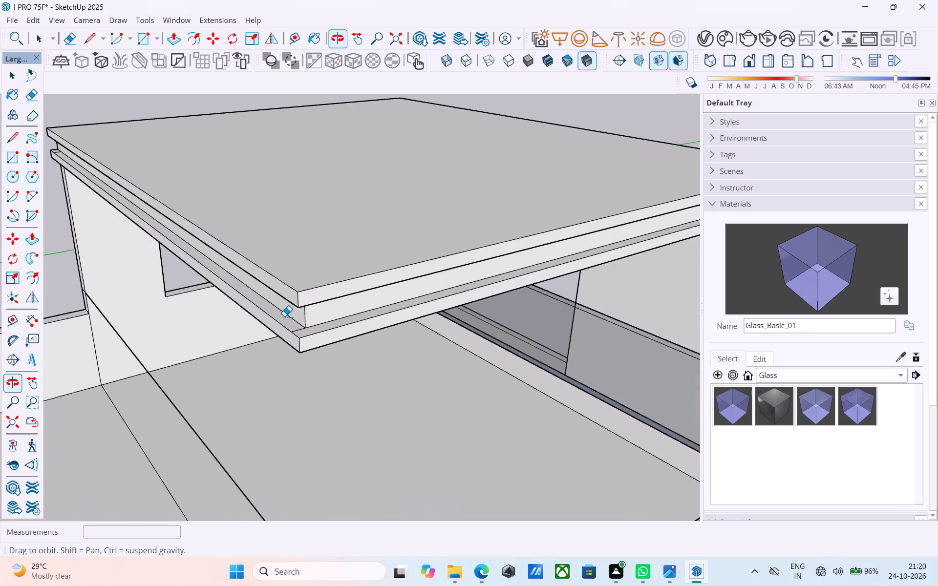
{"action": "key", "text": "e"}
{"action": "middle_click_drag", "start_coordinate": [284, 316], "coordinate": [285, 315]}
{"action": "scroll", "coordinate": [292, 338], "scroll_direction": "up", "scroll_amount": 3}
{"action": "left_click", "coordinate": [302, 326]}
{"action": "key", "text": "space"}
Erase the seam lines on the underside of the upper projecting strip at the canopy's front corner.
{"action": "scroll", "coordinate": [250, 320], "scroll_direction": "down", "scroll_amount": 9}
{"action": "scroll", "coordinate": [250, 317], "scroll_direction": "up", "scroll_amount": 1}
{"action": "scroll", "coordinate": [250, 317], "scroll_direction": "down", "scroll_amount": 2}
{"action": "middle_click_drag", "start_coordinate": [257, 322], "coordinate": [257, 285]}
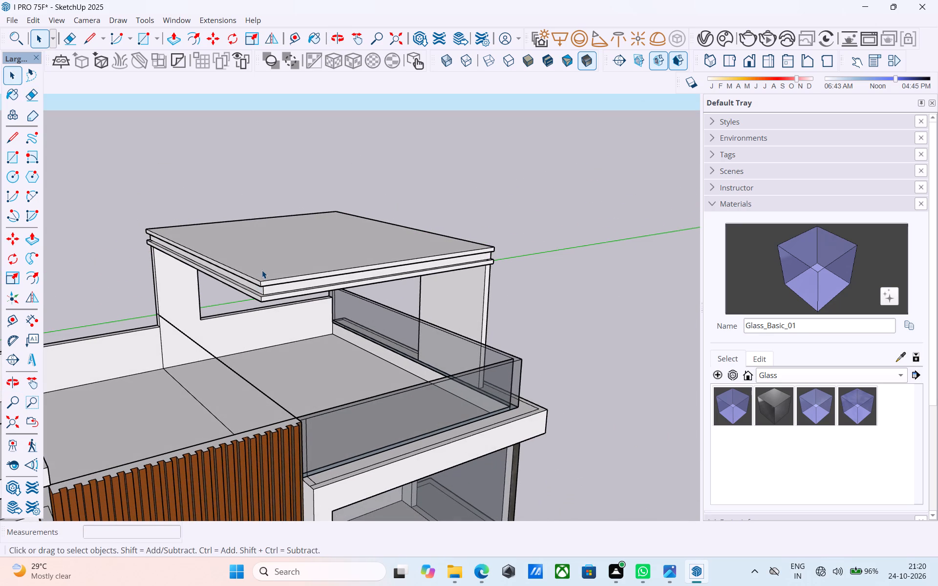
{"action": "scroll", "coordinate": [251, 199], "scroll_direction": "down", "scroll_amount": 3}
{"action": "middle_click_drag", "start_coordinate": [286, 254], "coordinate": [322, 109]}
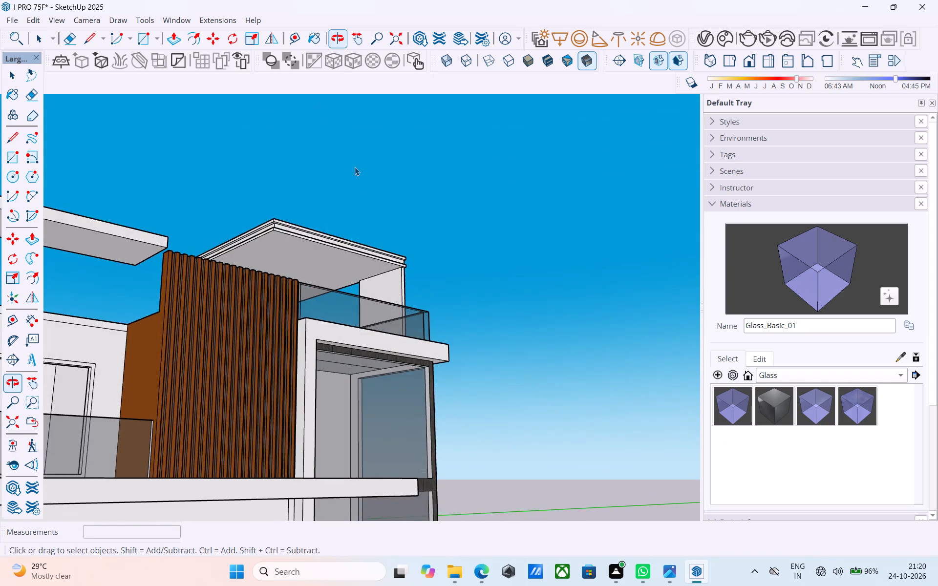
{"action": "scroll", "coordinate": [338, 224], "scroll_direction": "up", "scroll_amount": 5}
{"action": "middle_click_drag", "start_coordinate": [262, 253], "coordinate": [350, 216]}
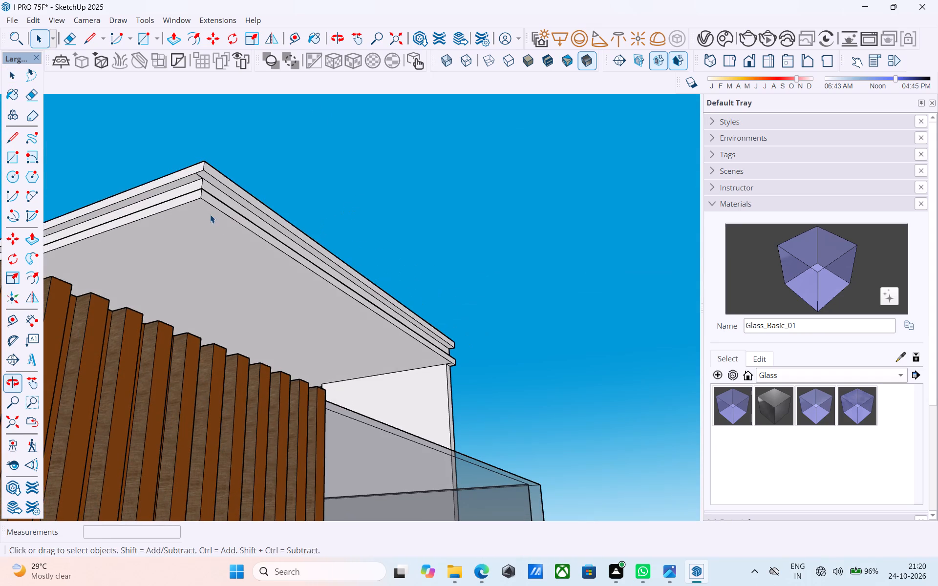
{"action": "left_click", "coordinate": [66, 38]}
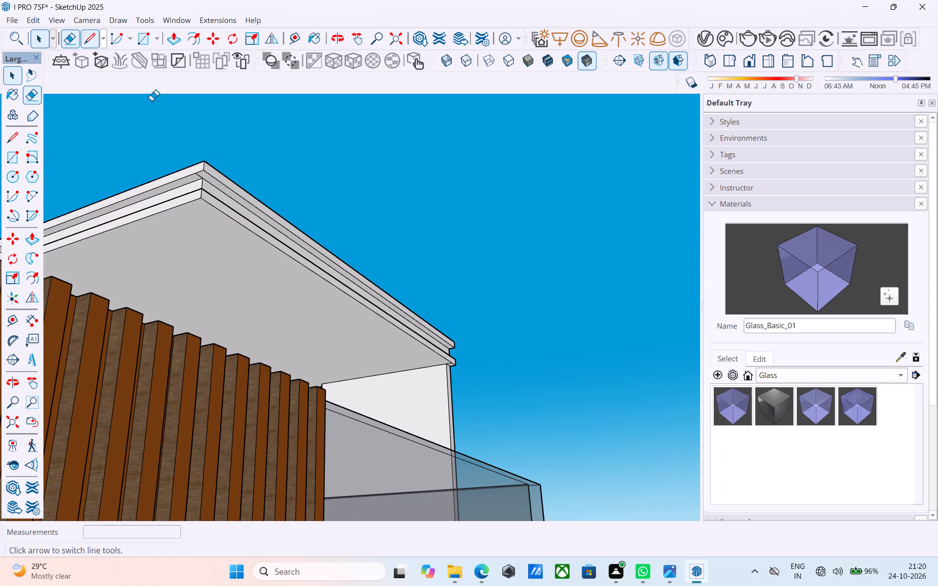
{"action": "scroll", "coordinate": [258, 139], "scroll_direction": "down", "scroll_amount": 6}
{"action": "middle_click_drag", "start_coordinate": [316, 159], "coordinate": [282, 209]}
{"action": "scroll", "coordinate": [227, 145], "scroll_direction": "up", "scroll_amount": 16}
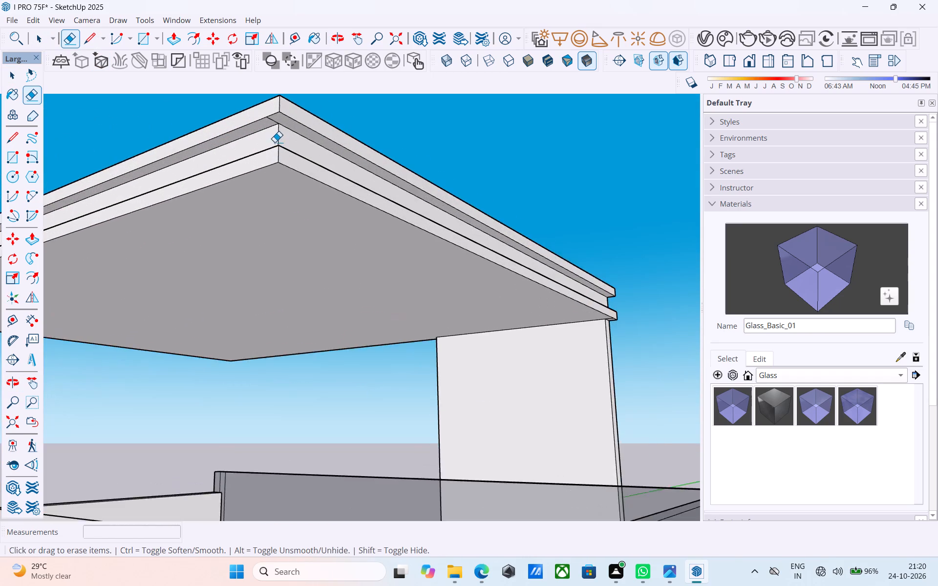
{"action": "scroll", "coordinate": [275, 142], "scroll_direction": "up", "scroll_amount": 2}
{"action": "left_click", "coordinate": [273, 114]}
{"action": "scroll", "coordinate": [272, 115], "scroll_direction": "down", "scroll_amount": 1}
{"action": "left_click", "coordinate": [276, 109]}
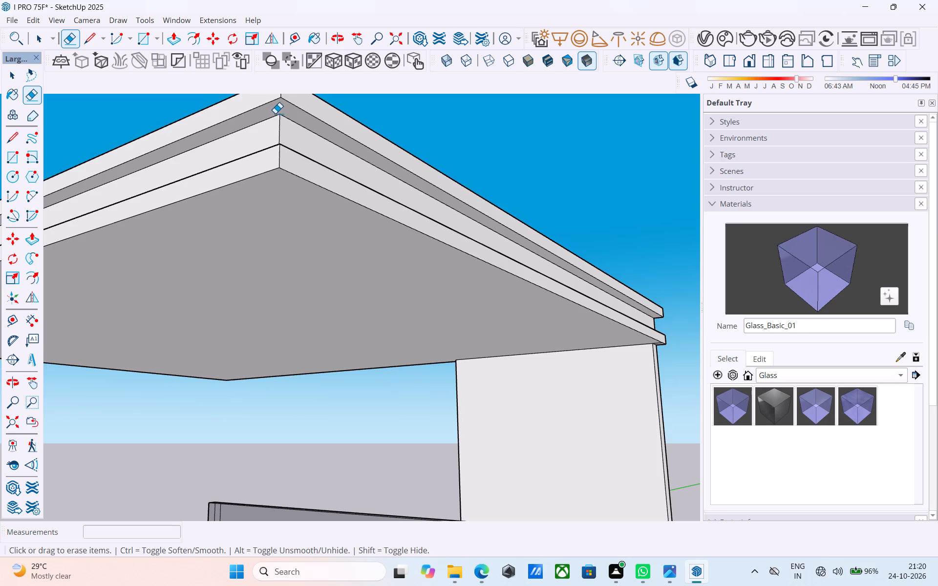
Erase the seam line on top of the lower projecting strip at the far end of the canopy's front edge.
{"action": "scroll", "coordinate": [274, 117], "scroll_direction": "down", "scroll_amount": 5}
{"action": "middle_click_drag", "start_coordinate": [271, 121], "coordinate": [270, 342]}
{"action": "scroll", "coordinate": [274, 337], "scroll_direction": "down", "scroll_amount": 11}
{"action": "scroll", "coordinate": [283, 239], "scroll_direction": "up", "scroll_amount": 5}
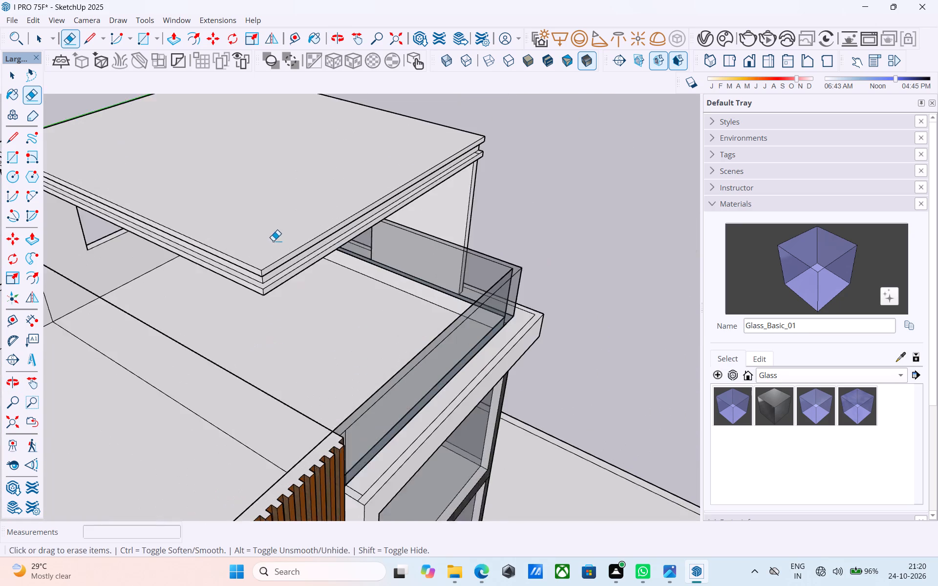
{"action": "scroll", "coordinate": [256, 281], "scroll_direction": "up", "scroll_amount": 5}
{"action": "scroll", "coordinate": [261, 284], "scroll_direction": "down", "scroll_amount": 5}
{"action": "middle_click_drag", "start_coordinate": [258, 278], "coordinate": [243, 289]}
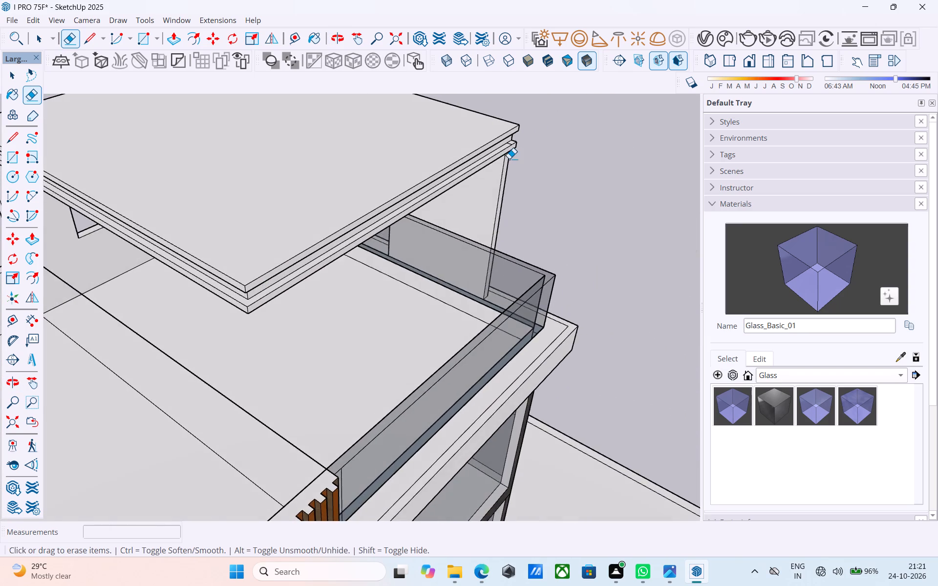
{"action": "scroll", "coordinate": [514, 148], "scroll_direction": "up", "scroll_amount": 18}
{"action": "left_click", "coordinate": [501, 136]}
{"action": "scroll", "coordinate": [502, 134], "scroll_direction": "down", "scroll_amount": 6}
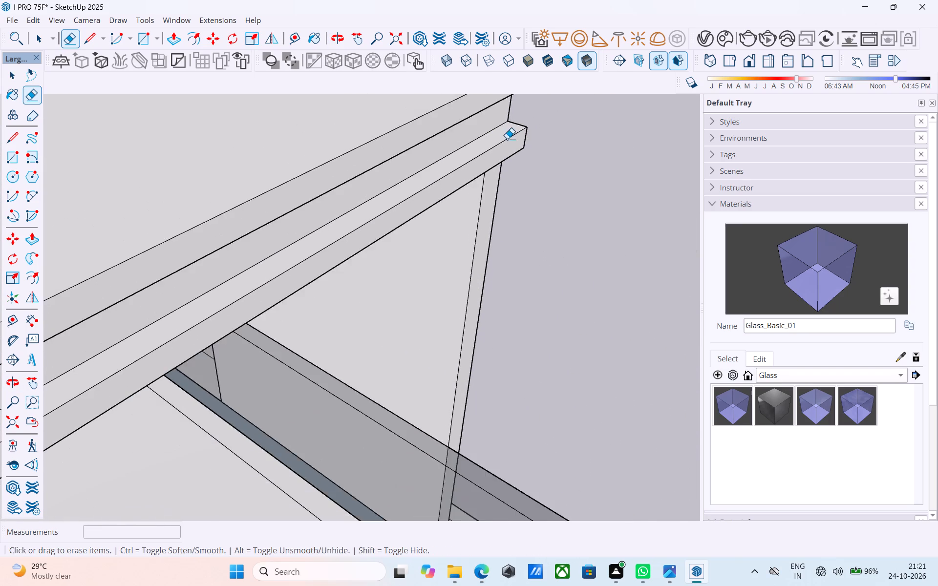
Erase the seam line on top of the lower projecting strip at the rear end of the canopy's side edge.
{"action": "scroll", "coordinate": [507, 139], "scroll_direction": "down", "scroll_amount": 13}
{"action": "scroll", "coordinate": [217, 158], "scroll_direction": "up", "scroll_amount": 10}
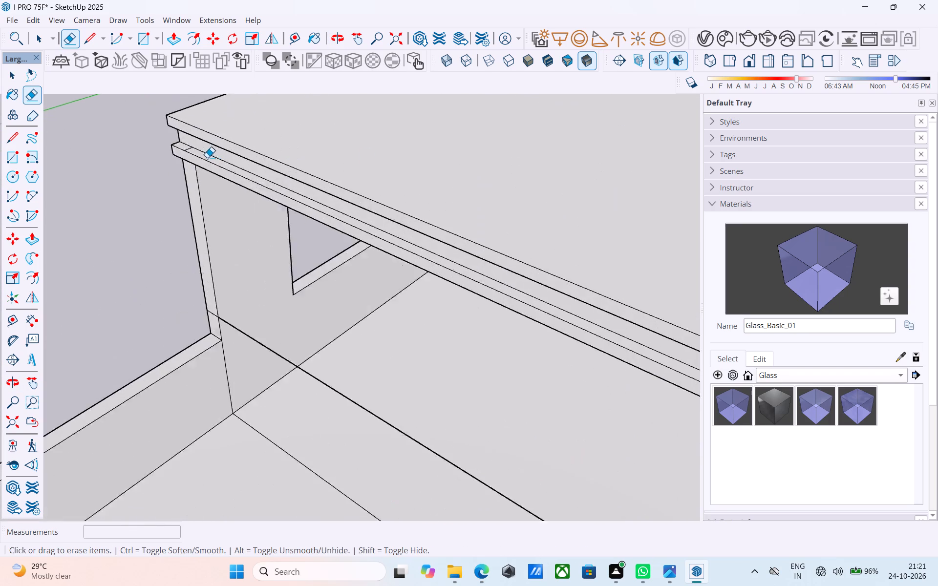
{"action": "scroll", "coordinate": [207, 158], "scroll_direction": "up", "scroll_amount": 10}
{"action": "left_click", "coordinate": [189, 146]}
{"action": "scroll", "coordinate": [189, 146], "scroll_direction": "down", "scroll_amount": 8}
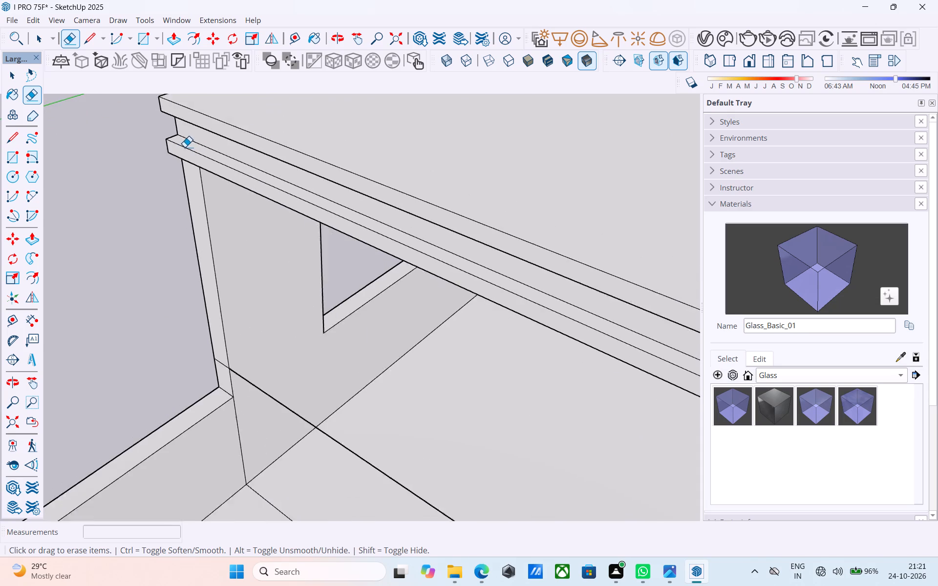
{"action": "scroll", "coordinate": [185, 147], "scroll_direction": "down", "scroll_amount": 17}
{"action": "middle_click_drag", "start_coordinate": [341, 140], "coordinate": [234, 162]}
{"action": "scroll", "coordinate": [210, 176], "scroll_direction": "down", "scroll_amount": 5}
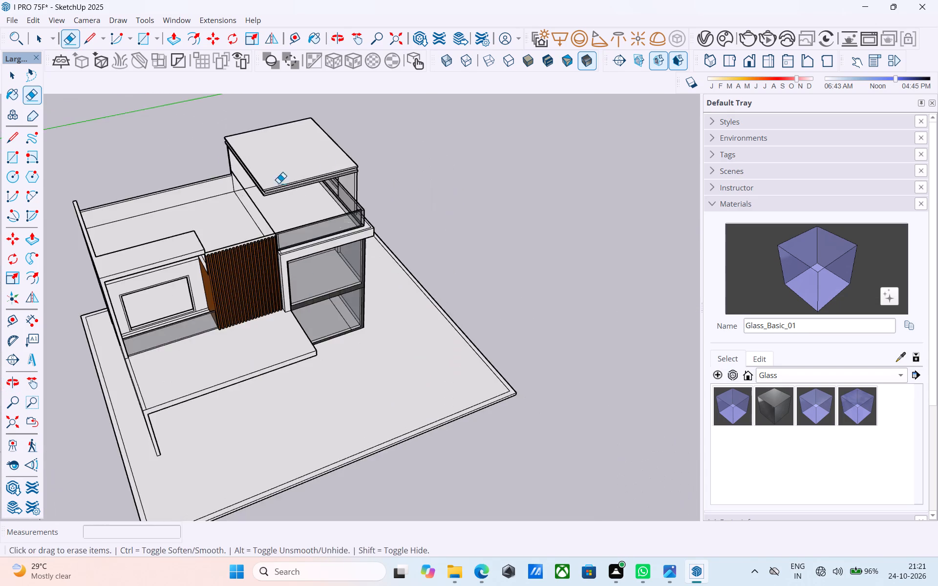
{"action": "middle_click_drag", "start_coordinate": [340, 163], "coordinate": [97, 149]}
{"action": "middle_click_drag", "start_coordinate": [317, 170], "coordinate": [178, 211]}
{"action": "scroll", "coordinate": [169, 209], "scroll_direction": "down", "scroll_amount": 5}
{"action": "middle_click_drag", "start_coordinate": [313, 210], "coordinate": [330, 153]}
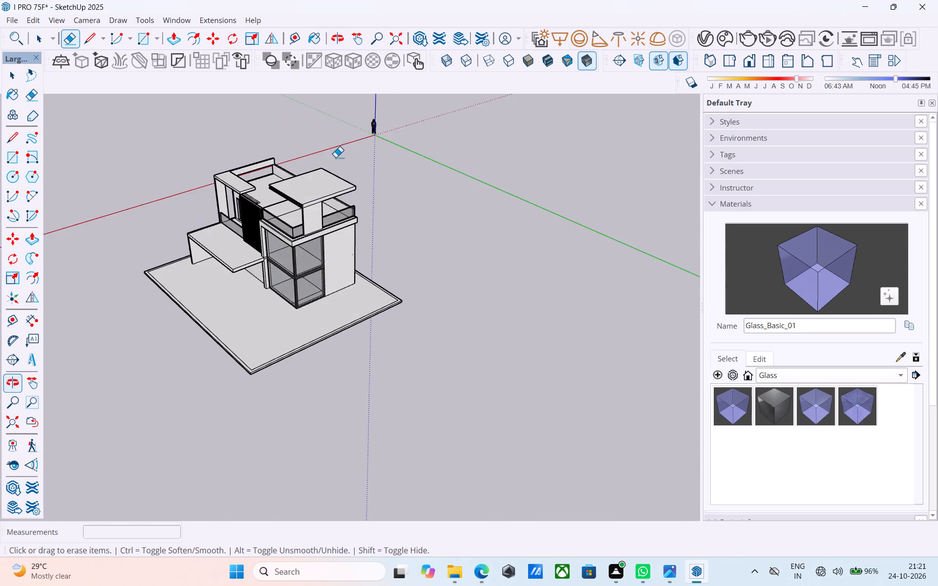
Offset the outline of the canopy slab's side edge face above the outer support wall inward by 3".
{"action": "scroll", "coordinate": [329, 190], "scroll_direction": "up", "scroll_amount": 18}
{"action": "middle_click_drag", "start_coordinate": [271, 205], "coordinate": [299, 179]}
{"action": "scroll", "coordinate": [299, 177], "scroll_direction": "up", "scroll_amount": 4}
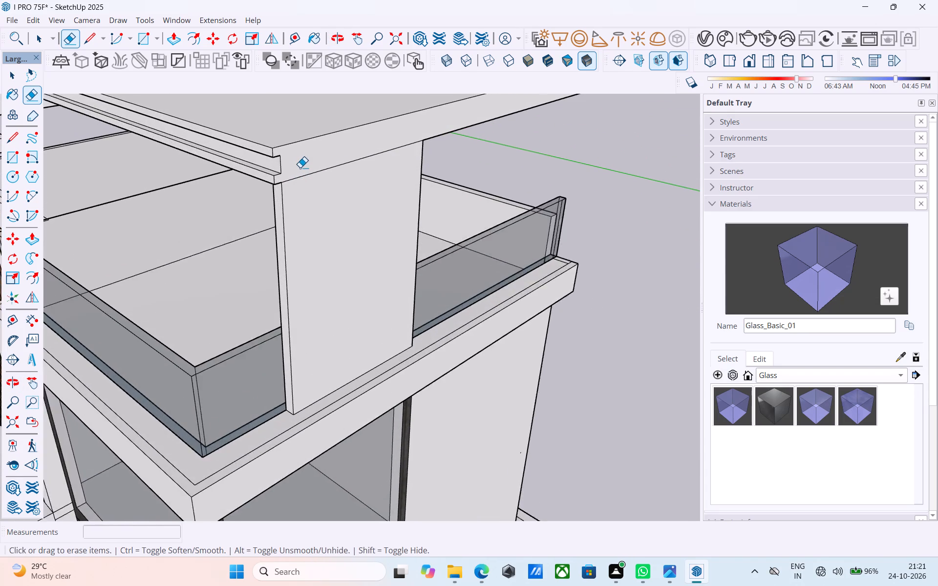
{"action": "key", "text": "space"}
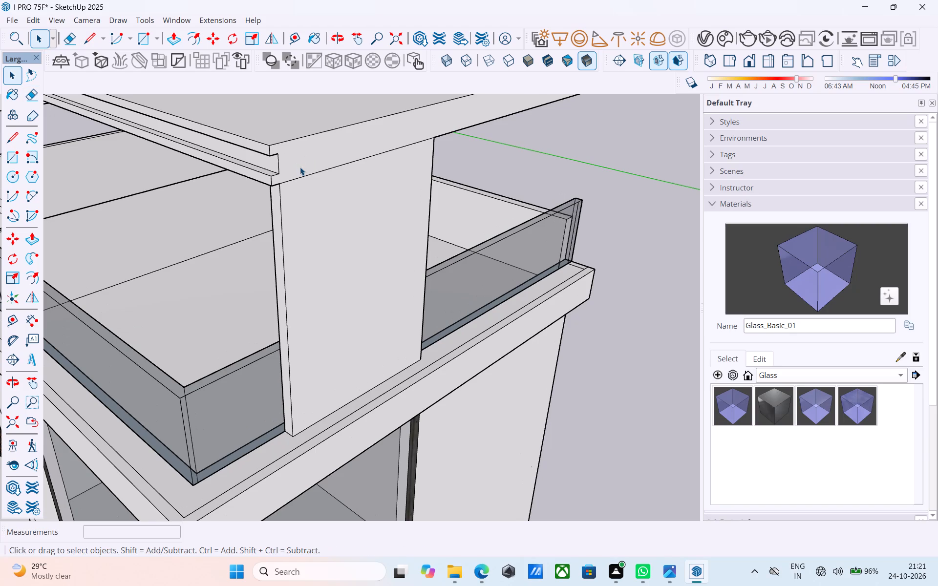
{"action": "left_click", "coordinate": [299, 167]}
{"action": "key", "text": "f"}
{"action": "left_click", "coordinate": [295, 160]}
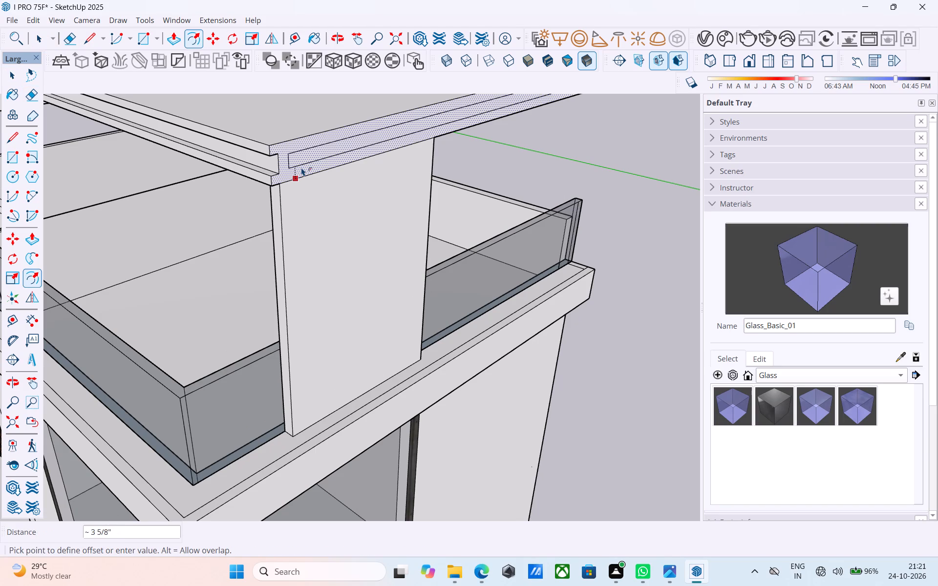
{"action": "type", "text": "3\""}
{"action": "key", "text": "Return"}
{"action": "key", "text": "space"}
Close off the upper and lower strips at the canopy's corner with short lines and erase the vertical offset line between them.
{"action": "key", "text": "l"}
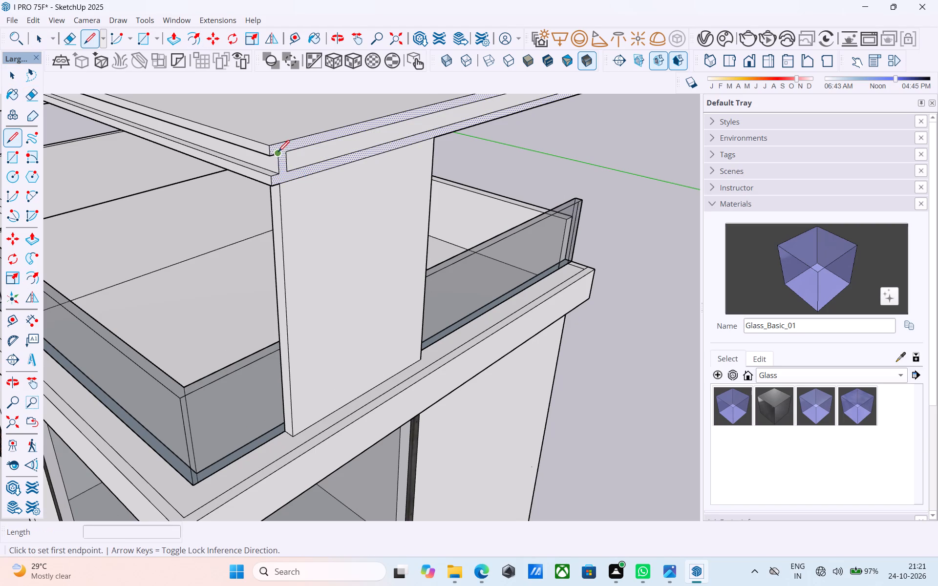
{"action": "left_click", "coordinate": [288, 153]}
{"action": "left_click", "coordinate": [278, 154]}
{"action": "left_click", "coordinate": [286, 171]}
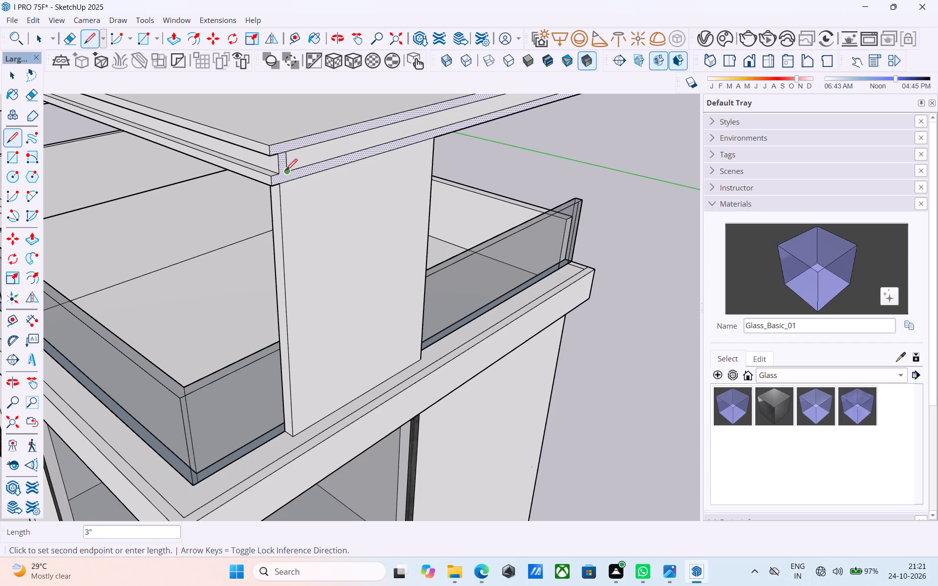
{"action": "left_click", "coordinate": [280, 174]}
{"action": "key", "text": "space"}
{"action": "key", "text": "e"}
{"action": "scroll", "coordinate": [288, 168], "scroll_direction": "up", "scroll_amount": 4}
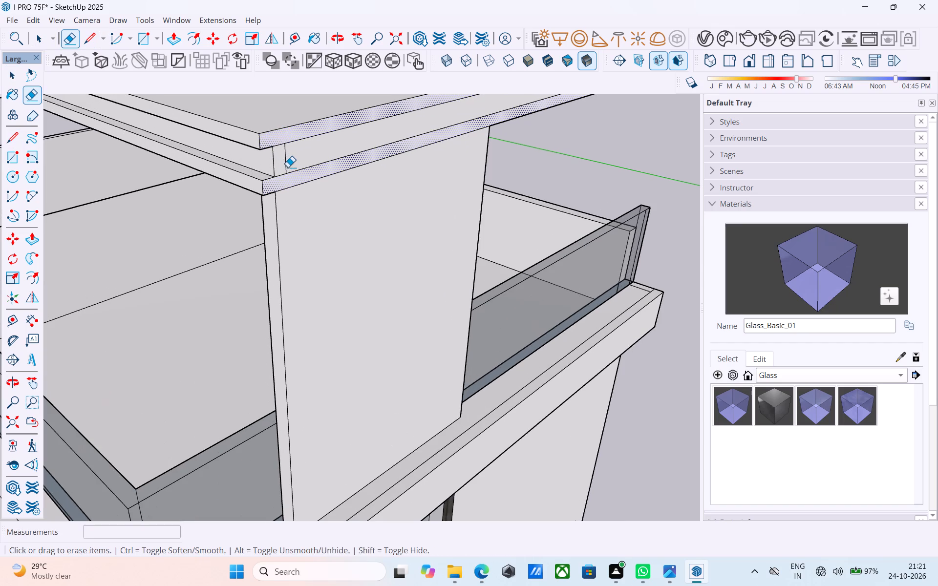
{"action": "left_click", "coordinate": [287, 167]}
Recess the middle band of the canopy's side edge above the support wall, repeating the previous Push/Pull distance.
{"action": "key", "text": "space"}
{"action": "left_click", "coordinate": [283, 141]}
{"action": "key", "text": "p"}
{"action": "double_click", "coordinate": [284, 141]}
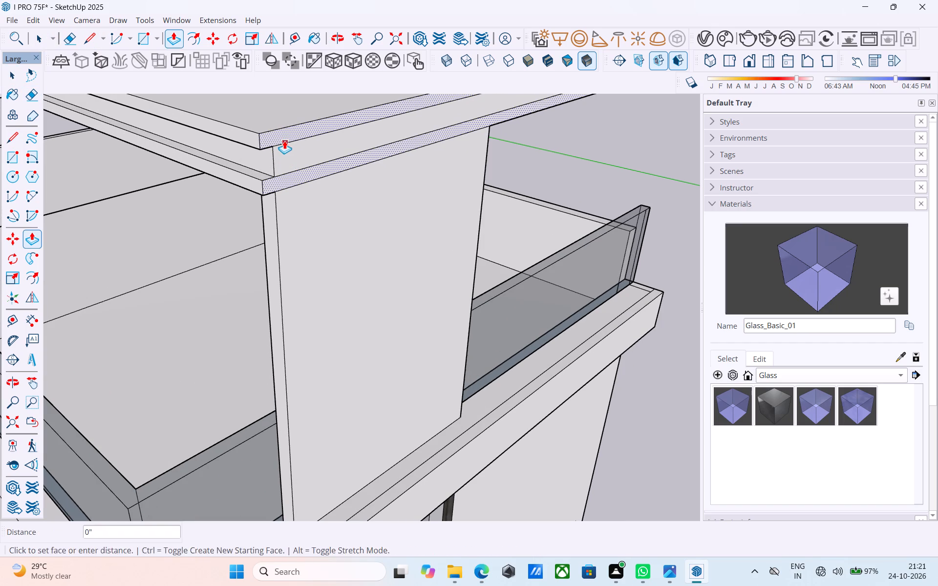
{"action": "key", "text": "space"}
Erase the seam line at the canopy's front corner above the outer support wall, beside the recessed band.
{"action": "scroll", "coordinate": [284, 139], "scroll_direction": "down", "scroll_amount": 5}
{"action": "middle_click_drag", "start_coordinate": [287, 171], "coordinate": [289, 234]}
{"action": "scroll", "coordinate": [289, 234], "scroll_direction": "up", "scroll_amount": 7}
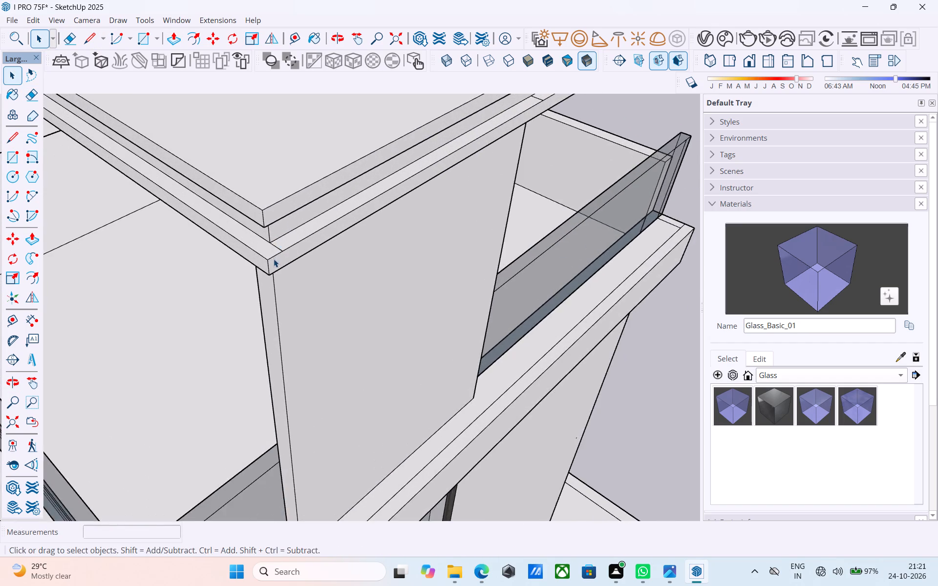
{"action": "scroll", "coordinate": [274, 259], "scroll_direction": "up", "scroll_amount": 2}
{"action": "key", "text": "e"}
{"action": "scroll", "coordinate": [274, 259], "scroll_direction": "up", "scroll_amount": 5}
{"action": "left_click_drag", "start_coordinate": [285, 234], "coordinate": [294, 222]}
{"action": "scroll", "coordinate": [246, 256], "scroll_direction": "down", "scroll_amount": 13}
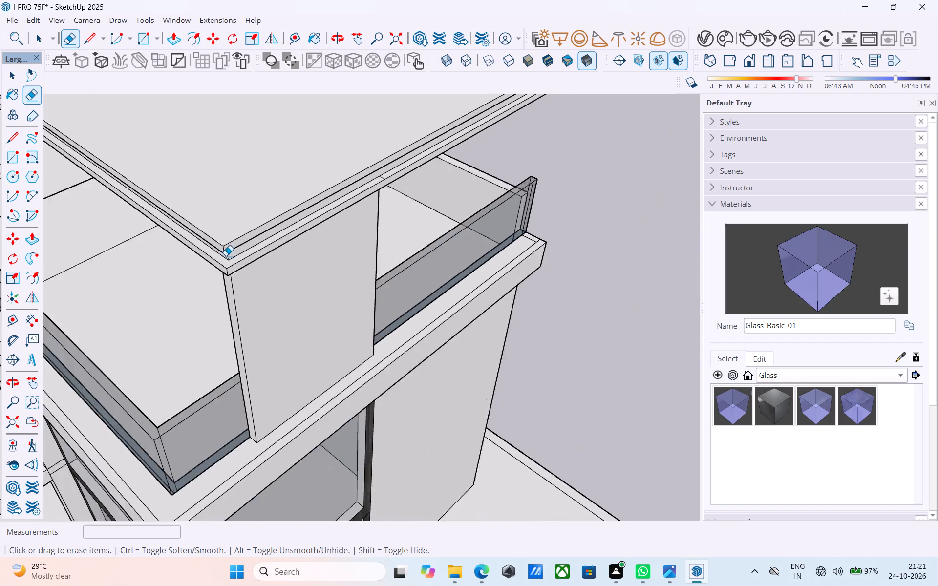
Erase the seam line across the top of the lower strip near the far end of the support wall.
{"action": "scroll", "coordinate": [226, 256], "scroll_direction": "down", "scroll_amount": 3}
{"action": "scroll", "coordinate": [323, 188], "scroll_direction": "up", "scroll_amount": 4}
{"action": "scroll", "coordinate": [256, 244], "scroll_direction": "up", "scroll_amount": 12}
{"action": "scroll", "coordinate": [243, 225], "scroll_direction": "down", "scroll_amount": 5}
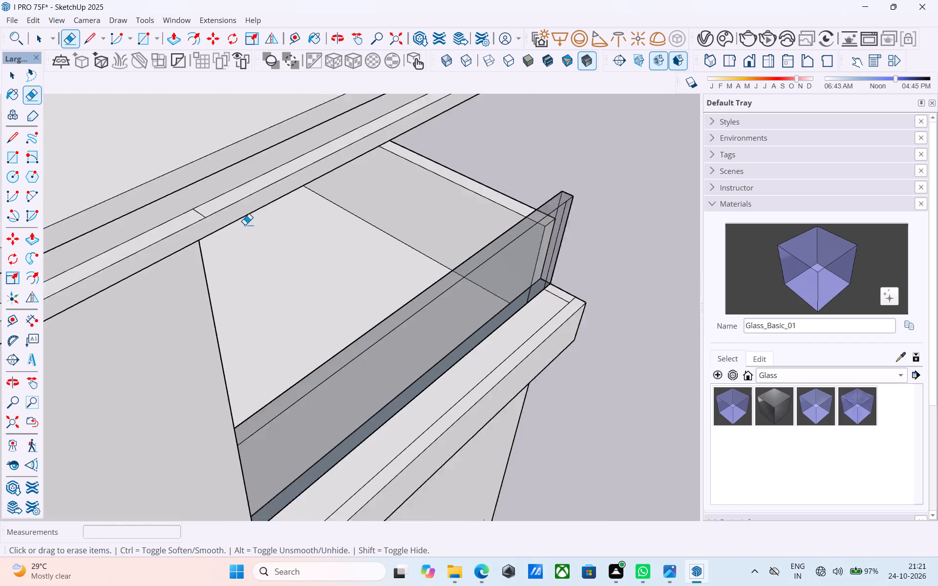
{"action": "middle_click_drag", "start_coordinate": [244, 225], "coordinate": [251, 231]}
{"action": "left_click", "coordinate": [227, 243]}
{"action": "key", "text": "space"}
Examine the finished canopy edge and the whole house from all sides.
{"action": "scroll", "coordinate": [225, 244], "scroll_direction": "down", "scroll_amount": 11}
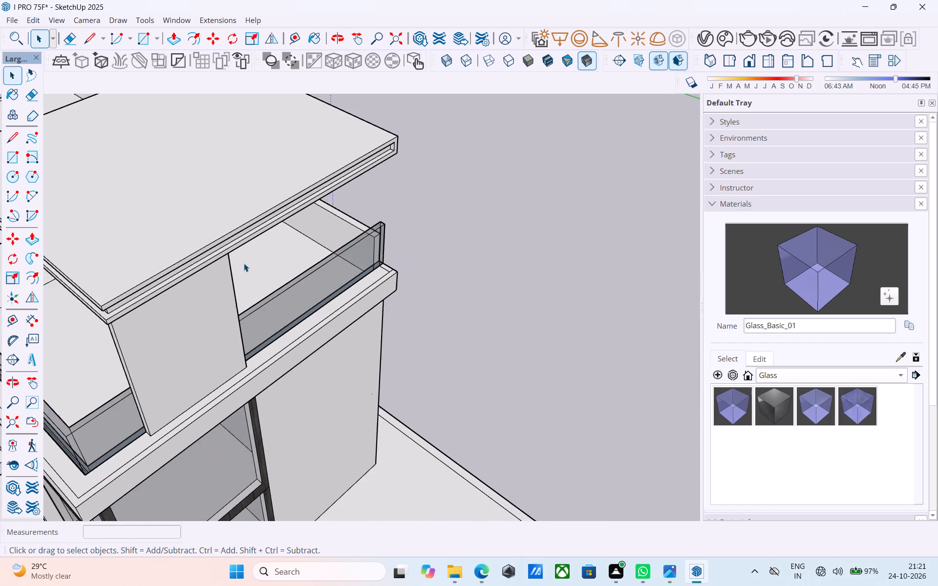
{"action": "middle_click_drag", "start_coordinate": [244, 264], "coordinate": [328, 199]}
{"action": "scroll", "coordinate": [340, 190], "scroll_direction": "down", "scroll_amount": 5}
{"action": "middle_click_drag", "start_coordinate": [282, 195], "coordinate": [483, 160]}
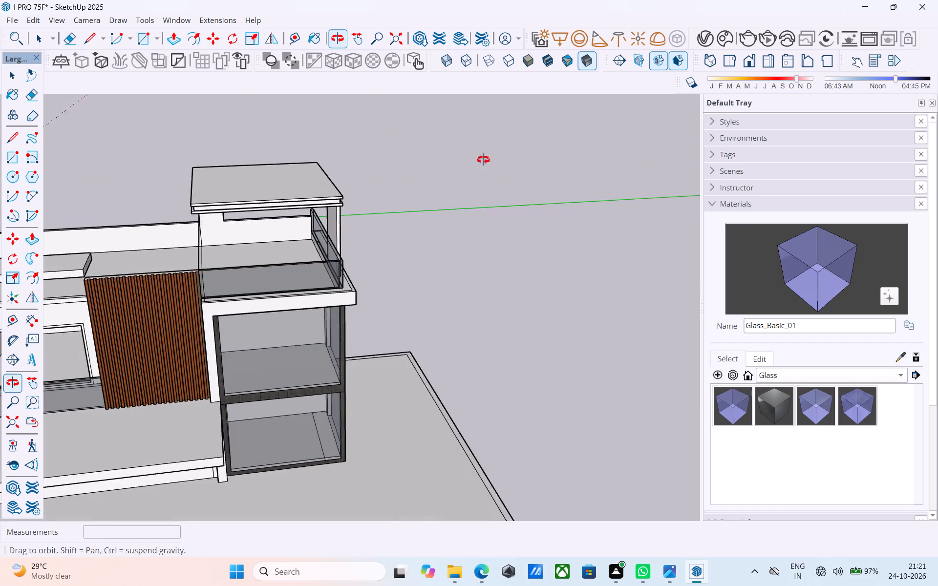
{"action": "middle_click_drag", "start_coordinate": [483, 160], "coordinate": [488, 159]}
{"action": "middle_click_drag", "start_coordinate": [267, 192], "coordinate": [591, 158]}
{"action": "middle_click_drag", "start_coordinate": [271, 177], "coordinate": [321, 177]}
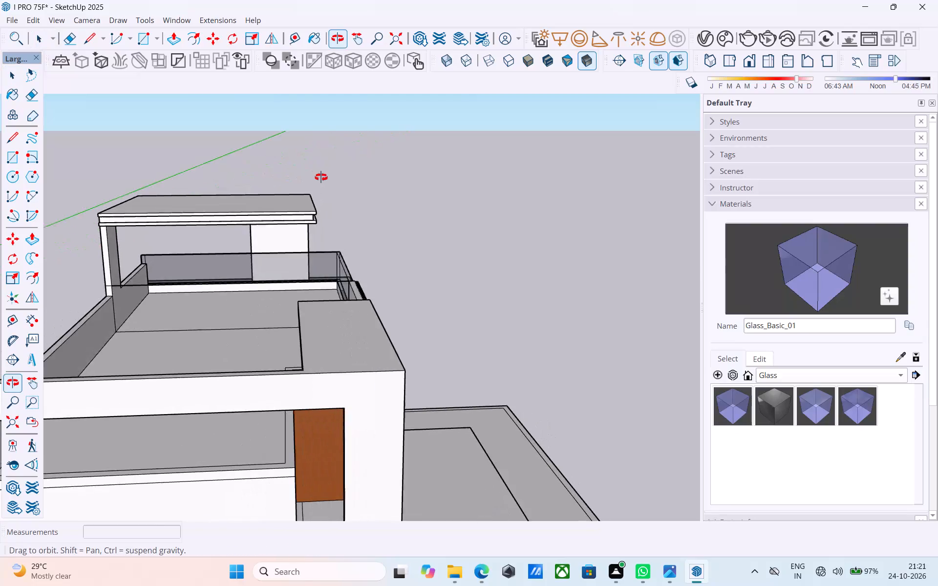
{"action": "middle_click_drag", "start_coordinate": [321, 177], "coordinate": [90, 175]}
{"action": "scroll", "coordinate": [107, 174], "scroll_direction": "down", "scroll_amount": 3}
{"action": "middle_click_drag", "start_coordinate": [190, 170], "coordinate": [21, 177]}
{"action": "middle_click_drag", "start_coordinate": [233, 188], "coordinate": [144, 193]}
{"action": "middle_click_drag", "start_coordinate": [194, 189], "coordinate": [213, 178]}
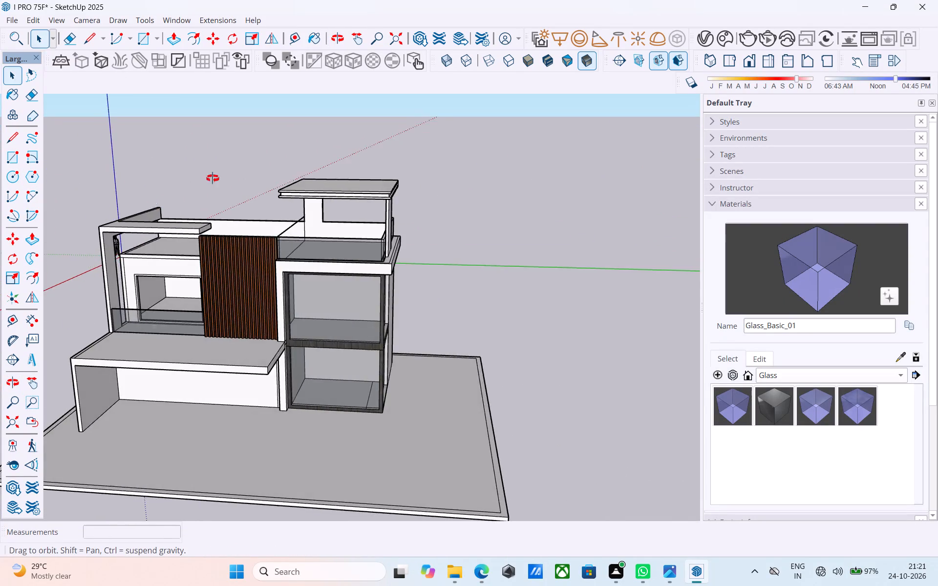
{"action": "middle_click_drag", "start_coordinate": [213, 178], "coordinate": [274, 161]}
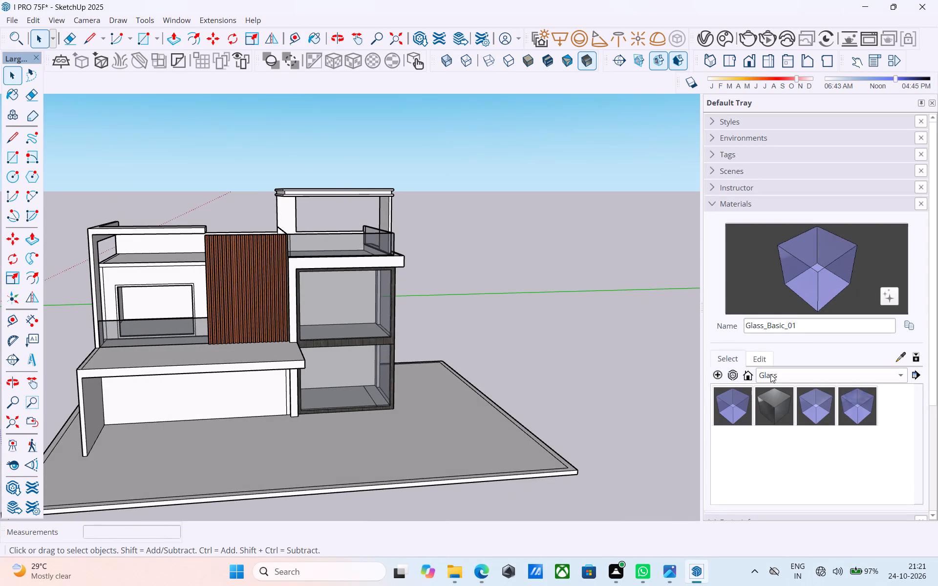
Paint the canopy's recessed band on the front edge and the adjoining inner side edge with Wood_Planks_01_1K.
{"action": "left_click", "coordinate": [771, 375]}
{"action": "left_click", "coordinate": [798, 478]}
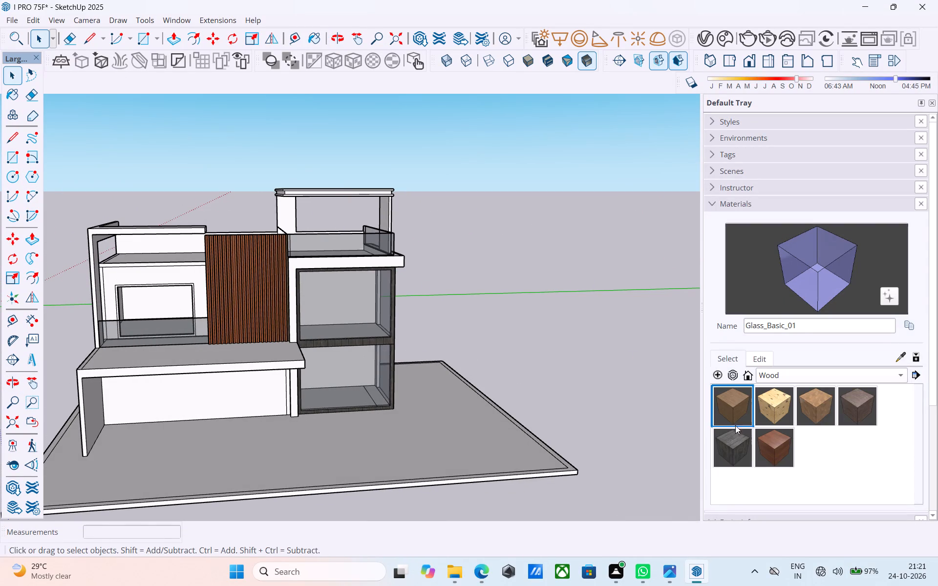
{"action": "left_click", "coordinate": [723, 445]}
{"action": "scroll", "coordinate": [304, 215], "scroll_direction": "up", "scroll_amount": 10}
{"action": "left_click", "coordinate": [271, 167]}
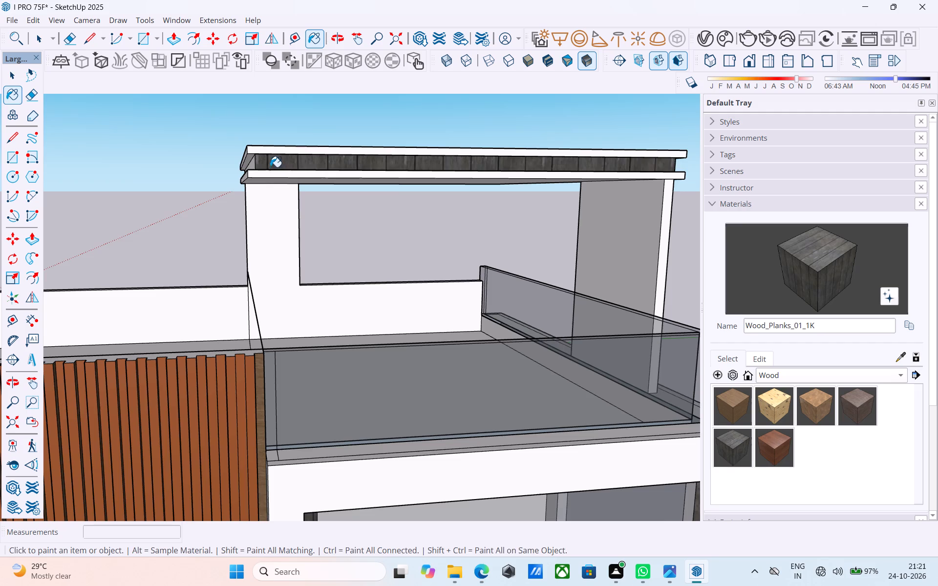
{"action": "middle_click_drag", "start_coordinate": [270, 167], "coordinate": [325, 177]}
{"action": "scroll", "coordinate": [270, 167], "scroll_direction": "up", "scroll_amount": 4}
{"action": "left_click", "coordinate": [281, 173]}
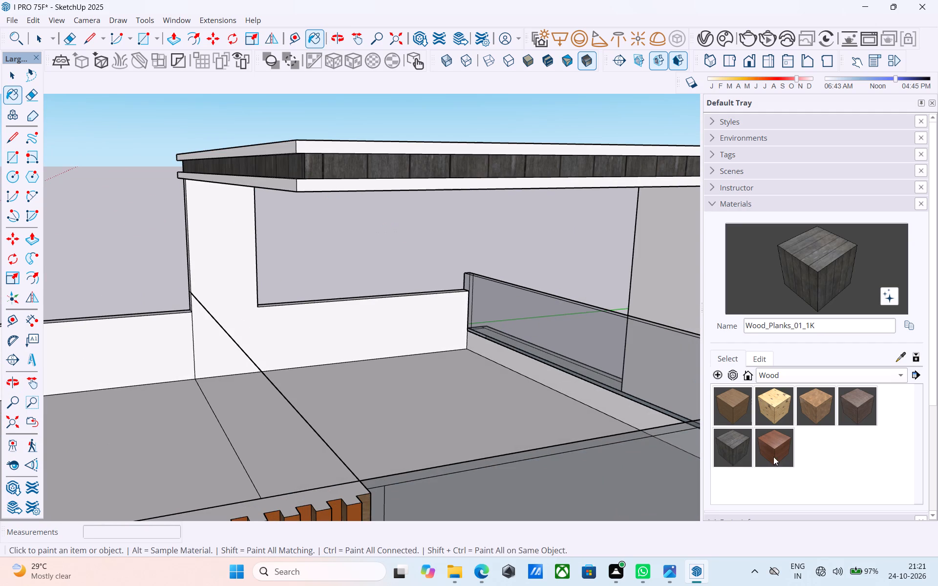
Paint the upper and lower projecting strips on the canopy's front and inner side edges with Wood_Veneer_15_1K.
{"action": "left_click", "coordinate": [783, 468]}
{"action": "left_click", "coordinate": [779, 448]}
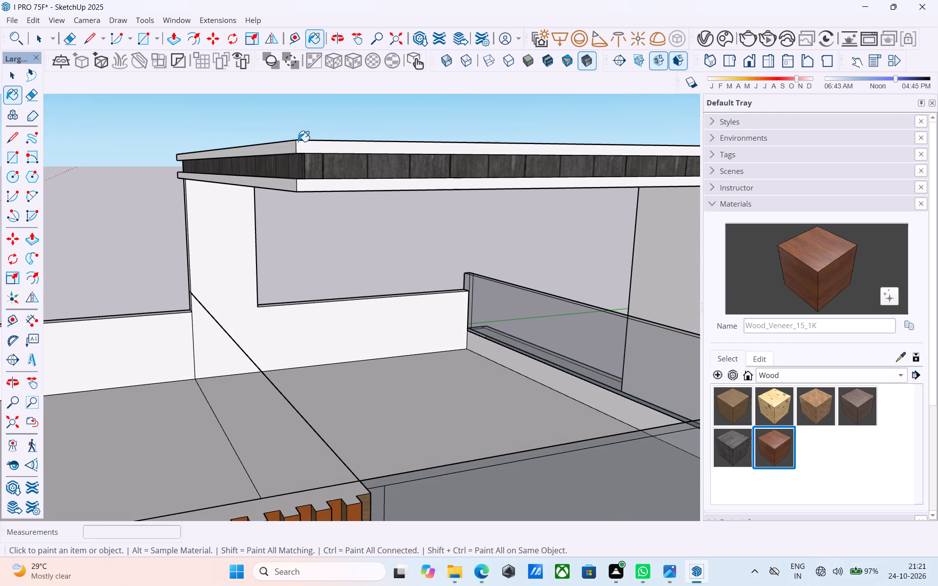
{"action": "left_click", "coordinate": [299, 142]}
{"action": "scroll", "coordinate": [294, 143], "scroll_direction": "up", "scroll_amount": 3}
{"action": "left_click", "coordinate": [289, 143]}
{"action": "left_click", "coordinate": [292, 191]}
{"action": "left_click", "coordinate": [329, 194]}
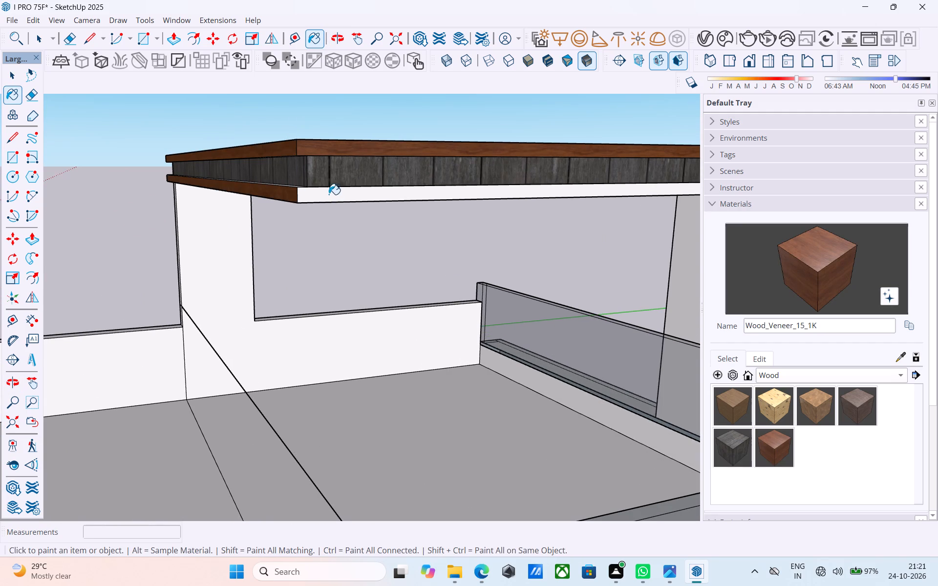
Paint the lower strip's top ledge and the upper strip's underside along the recessed band with Wood_Veneer_15_1K.
{"action": "scroll", "coordinate": [232, 202], "scroll_direction": "down", "scroll_amount": 4}
{"action": "middle_click_drag", "start_coordinate": [230, 203], "coordinate": [210, 274]}
{"action": "scroll", "coordinate": [254, 244], "scroll_direction": "up", "scroll_amount": 10}
{"action": "left_click", "coordinate": [234, 256]}
{"action": "middle_click_drag", "start_coordinate": [242, 287], "coordinate": [237, 215]}
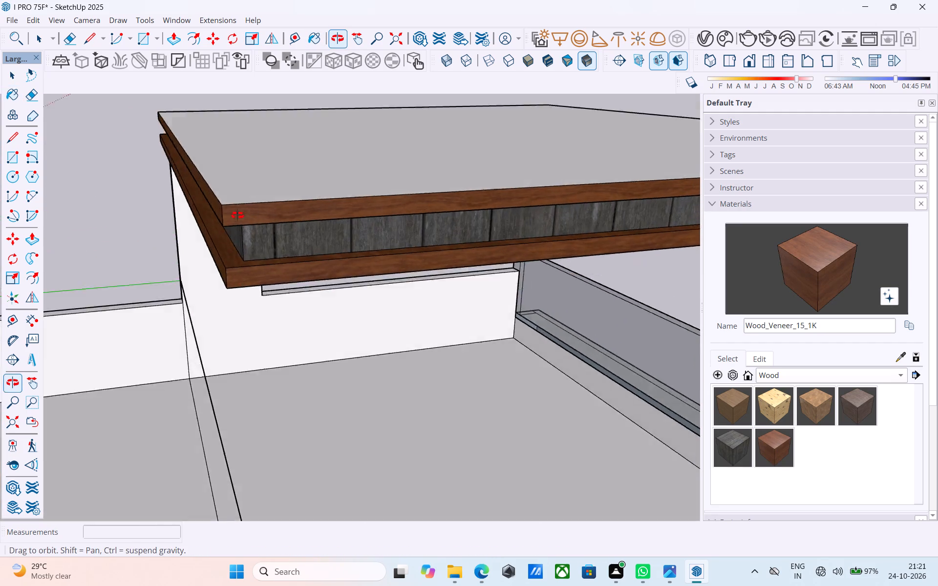
{"action": "middle_click_drag", "start_coordinate": [237, 215], "coordinate": [250, 110]}
{"action": "scroll", "coordinate": [241, 237], "scroll_direction": "up", "scroll_amount": 5}
{"action": "left_click", "coordinate": [227, 249]}
{"action": "scroll", "coordinate": [171, 260], "scroll_direction": "down", "scroll_amount": 7}
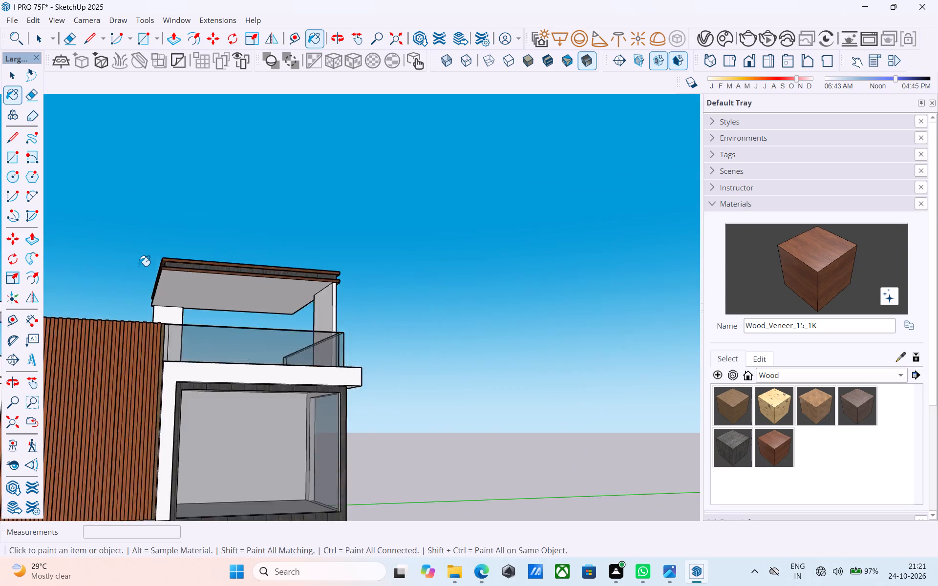
On the canopy edge above the outer support wall, paint the strips with Wood_Veneer_15_1K and the recessed band with Wood_Planks_01_1K.
{"action": "scroll", "coordinate": [139, 266], "scroll_direction": "down", "scroll_amount": 3}
{"action": "middle_click_drag", "start_coordinate": [198, 267], "coordinate": [121, 341]}
{"action": "middle_click_drag", "start_coordinate": [273, 297], "coordinate": [257, 299]}
{"action": "scroll", "coordinate": [465, 228], "scroll_direction": "down", "scroll_amount": 4}
{"action": "middle_click_drag", "start_coordinate": [501, 242], "coordinate": [299, 239]}
{"action": "scroll", "coordinate": [347, 251], "scroll_direction": "up", "scroll_amount": 3}
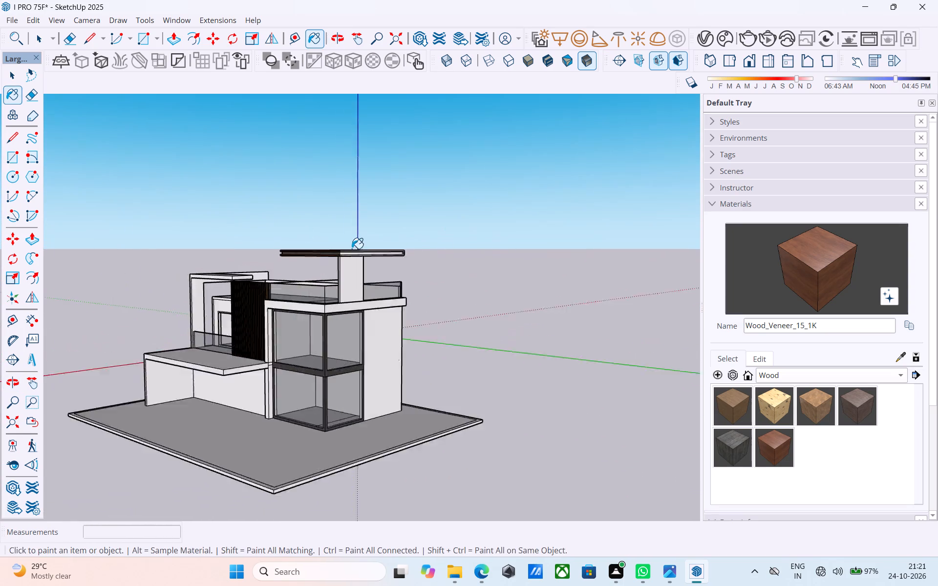
{"action": "scroll", "coordinate": [352, 249], "scroll_direction": "up", "scroll_amount": 15}
{"action": "scroll", "coordinate": [325, 259], "scroll_direction": "up", "scroll_amount": 12}
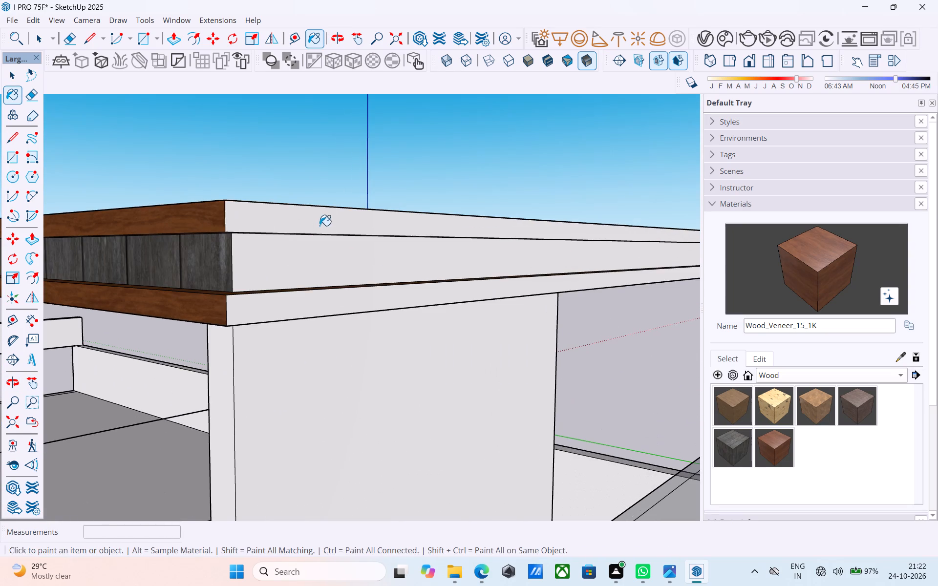
{"action": "left_click", "coordinate": [320, 224]}
{"action": "left_click", "coordinate": [733, 455]}
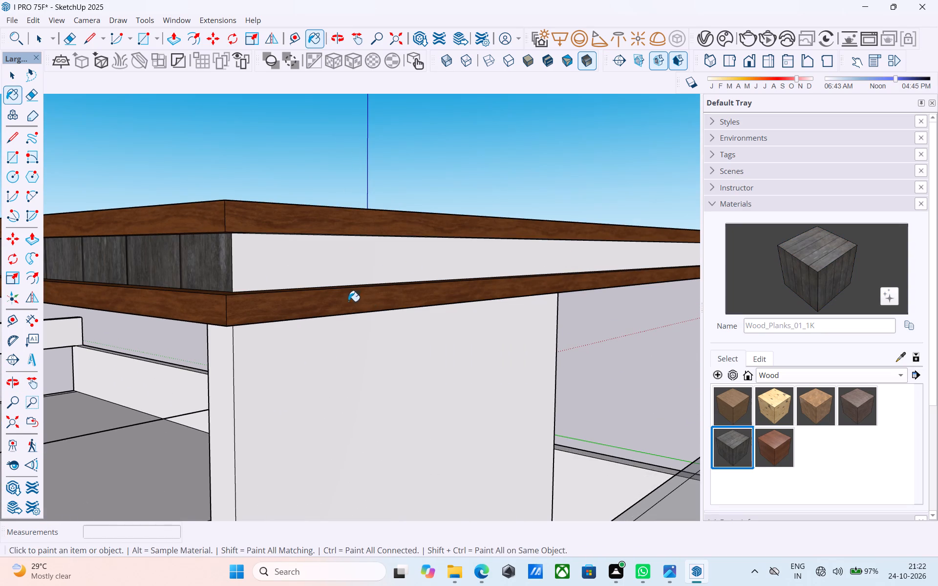
{"action": "left_click", "coordinate": [343, 272]}
Paint the upper strip's underside and the unpainted rear end face on the support-wall side of the canopy with Wood_Veneer_15_1K.
{"action": "scroll", "coordinate": [357, 267], "scroll_direction": "down", "scroll_amount": 5}
{"action": "middle_click_drag", "start_coordinate": [359, 270], "coordinate": [477, 254]}
{"action": "scroll", "coordinate": [477, 254], "scroll_direction": "down", "scroll_amount": 1}
{"action": "scroll", "coordinate": [477, 254], "scroll_direction": "up", "scroll_amount": 6}
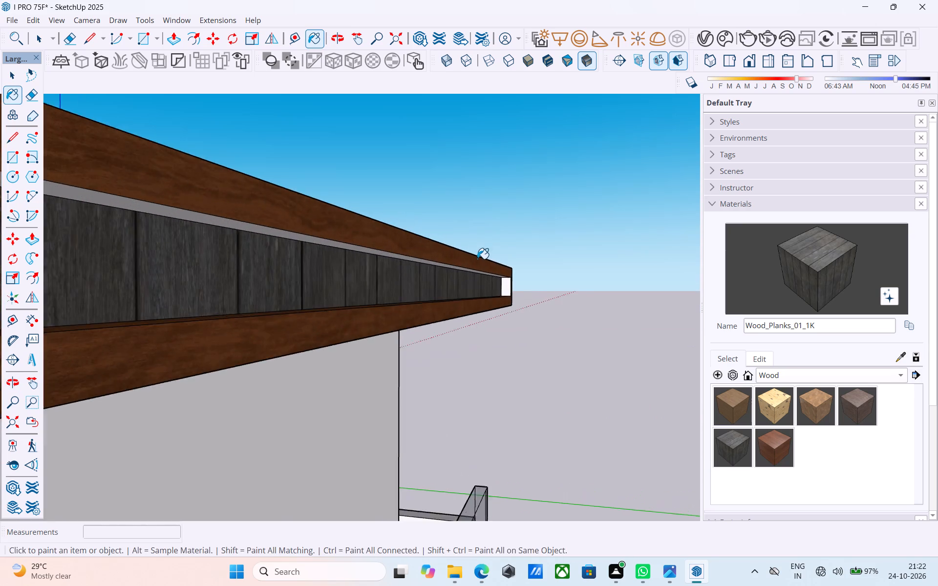
{"action": "scroll", "coordinate": [478, 260], "scroll_direction": "down", "scroll_amount": 6}
{"action": "middle_click_drag", "start_coordinate": [480, 261], "coordinate": [474, 243]}
{"action": "left_click", "coordinate": [775, 451]}
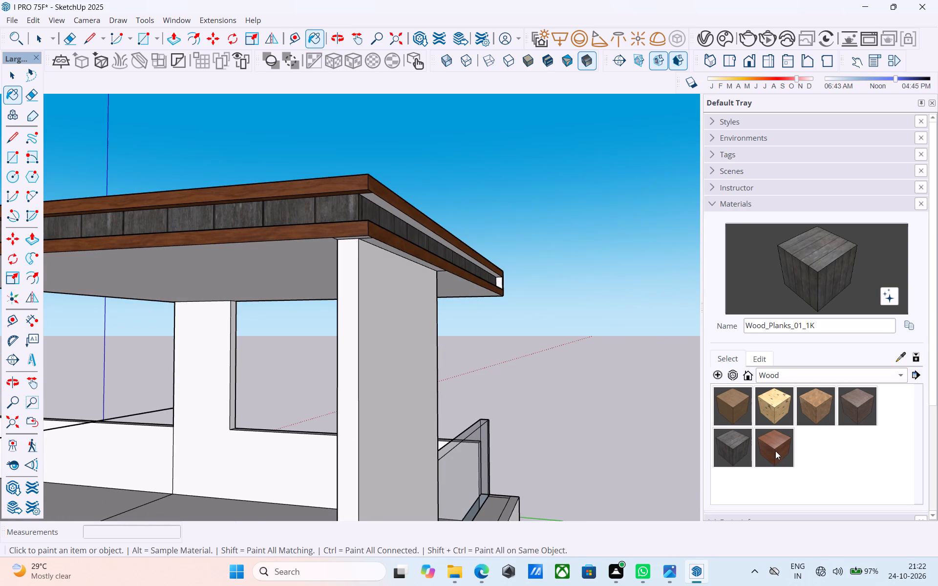
{"action": "scroll", "coordinate": [350, 219], "scroll_direction": "up", "scroll_amount": 8}
{"action": "left_click_drag", "start_coordinate": [406, 203], "coordinate": [411, 198]}
{"action": "scroll", "coordinate": [498, 246], "scroll_direction": "down", "scroll_amount": 5}
{"action": "middle_click_drag", "start_coordinate": [506, 242], "coordinate": [509, 269]}
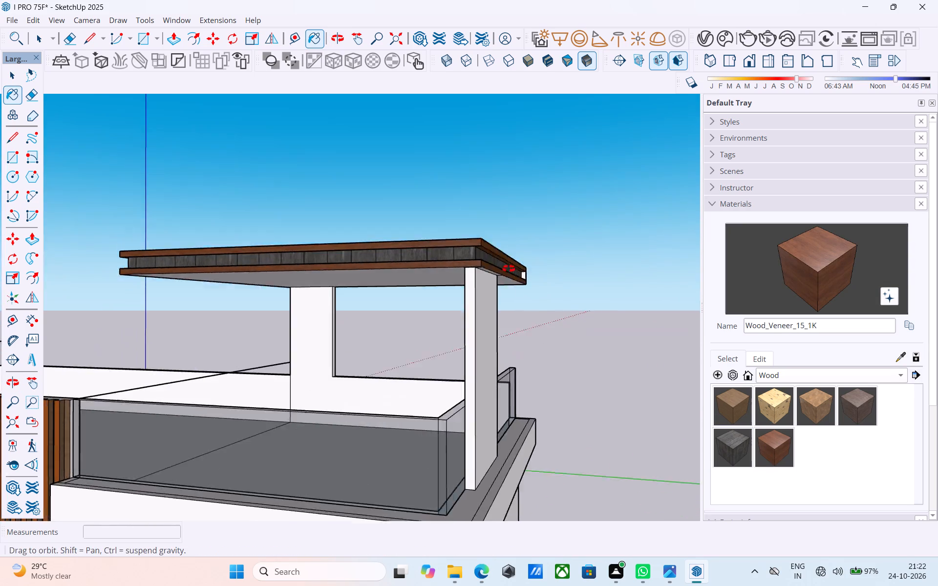
{"action": "middle_click_drag", "start_coordinate": [509, 269], "coordinate": [513, 278]}
{"action": "scroll", "coordinate": [513, 278], "scroll_direction": "up", "scroll_amount": 12}
{"action": "left_click", "coordinate": [528, 281]}
{"action": "scroll", "coordinate": [554, 257], "scroll_direction": "down", "scroll_amount": 2}
{"action": "scroll", "coordinate": [555, 257], "scroll_direction": "up", "scroll_amount": 1}
{"action": "scroll", "coordinate": [555, 257], "scroll_direction": "down", "scroll_amount": 8}
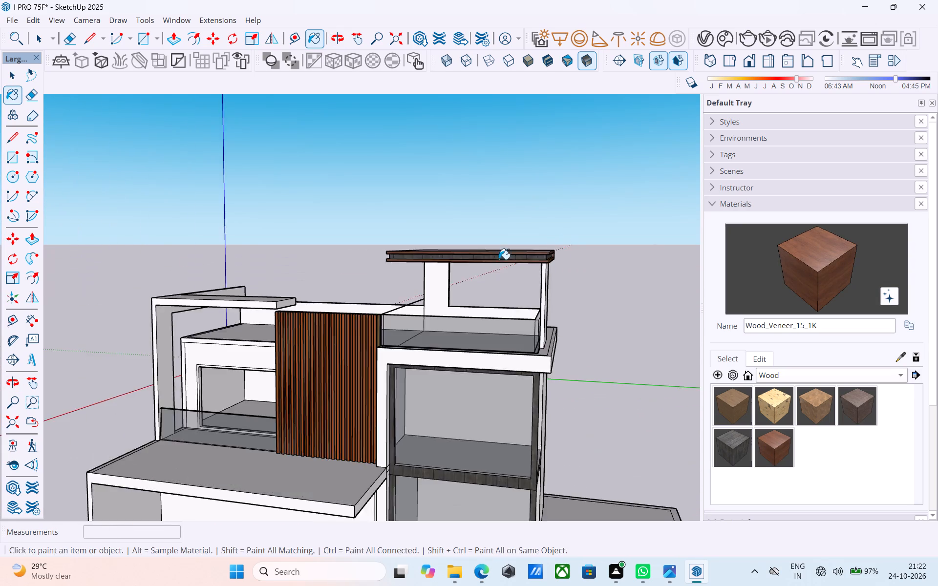
Paint the underside of the terrace canopy slab with Wood_Veneer_15_1K.
{"action": "middle_click_drag", "start_coordinate": [454, 260], "coordinate": [621, 240]}
{"action": "scroll", "coordinate": [500, 268], "scroll_direction": "up", "scroll_amount": 5}
{"action": "scroll", "coordinate": [478, 266], "scroll_direction": "down", "scroll_amount": 6}
{"action": "middle_click_drag", "start_coordinate": [458, 275], "coordinate": [451, 336]}
{"action": "scroll", "coordinate": [451, 336], "scroll_direction": "up", "scroll_amount": 1}
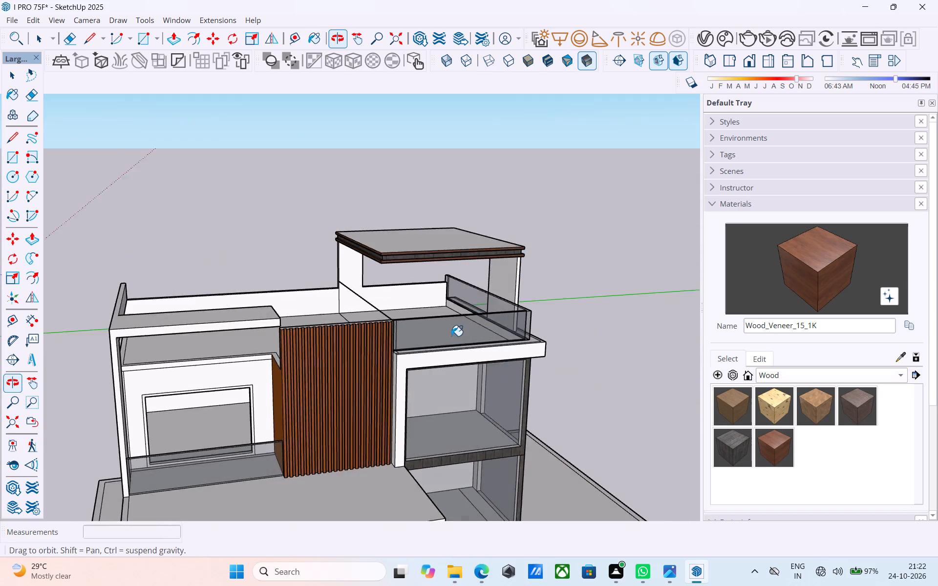
{"action": "scroll", "coordinate": [451, 336], "scroll_direction": "up", "scroll_amount": 4}
{"action": "middle_click_drag", "start_coordinate": [412, 238], "coordinate": [405, 159]}
{"action": "left_click", "coordinate": [412, 212]}
Examine the painted canopy and its supports from above, below and the front of the house.
{"action": "middle_click_drag", "start_coordinate": [411, 165], "coordinate": [339, 258]}
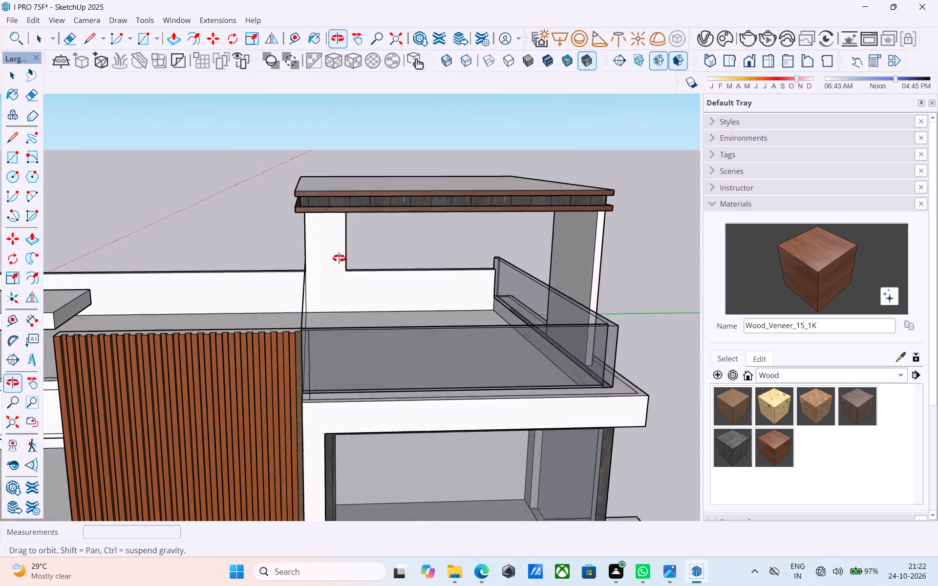
{"action": "middle_click_drag", "start_coordinate": [339, 258], "coordinate": [286, 323]}
{"action": "scroll", "coordinate": [287, 321], "scroll_direction": "up", "scroll_amount": 1}
{"action": "scroll", "coordinate": [475, 220], "scroll_direction": "down", "scroll_amount": 4}
{"action": "middle_click_drag", "start_coordinate": [475, 220], "coordinate": [476, 81]}
{"action": "middle_click_drag", "start_coordinate": [494, 172], "coordinate": [306, 125]}
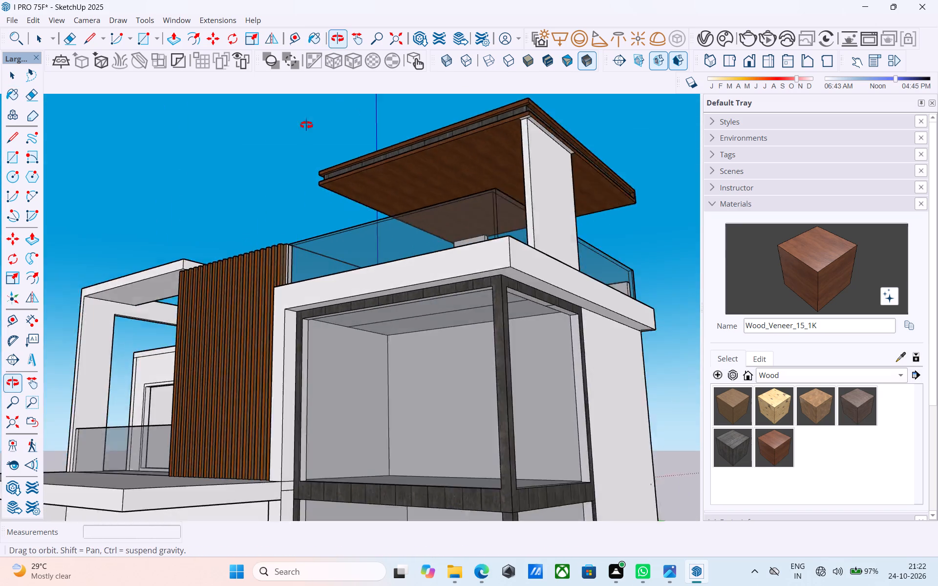
{"action": "middle_click_drag", "start_coordinate": [306, 125], "coordinate": [278, 128]}
{"action": "middle_click_drag", "start_coordinate": [513, 163], "coordinate": [555, 200]}
{"action": "scroll", "coordinate": [430, 162], "scroll_direction": "down", "scroll_amount": 4}
{"action": "middle_click_drag", "start_coordinate": [437, 164], "coordinate": [629, 219]}
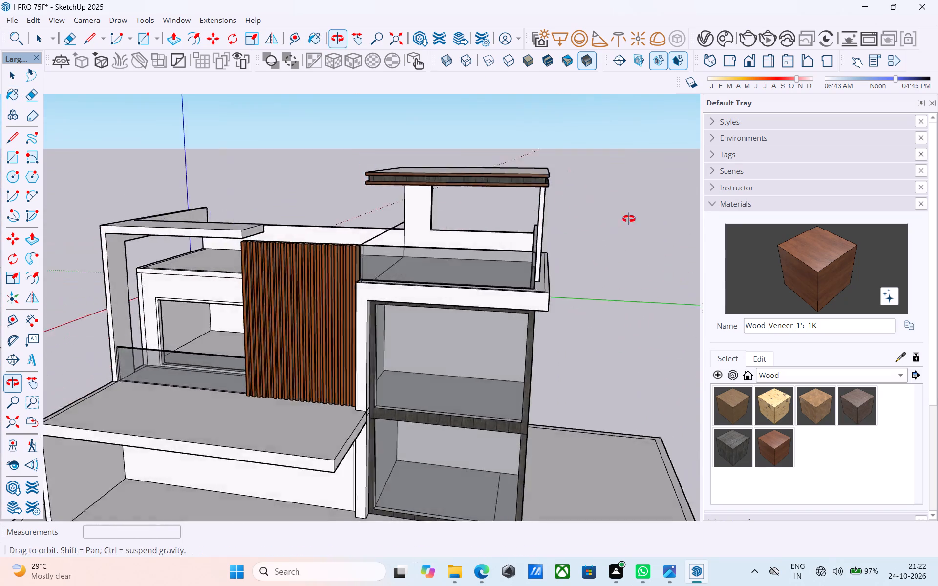
{"action": "middle_click_drag", "start_coordinate": [629, 219], "coordinate": [690, 209]}
Paint the faces of the canopy's outer support wall beside the glass railing with Wood_Veneer_15_1K.
{"action": "scroll", "coordinate": [572, 201], "scroll_direction": "up", "scroll_amount": 4}
{"action": "left_click", "coordinate": [480, 217]}
{"action": "scroll", "coordinate": [526, 211], "scroll_direction": "up", "scroll_amount": 1}
{"action": "middle_click_drag", "start_coordinate": [526, 211], "coordinate": [403, 208]}
{"action": "left_click", "coordinate": [414, 215]}
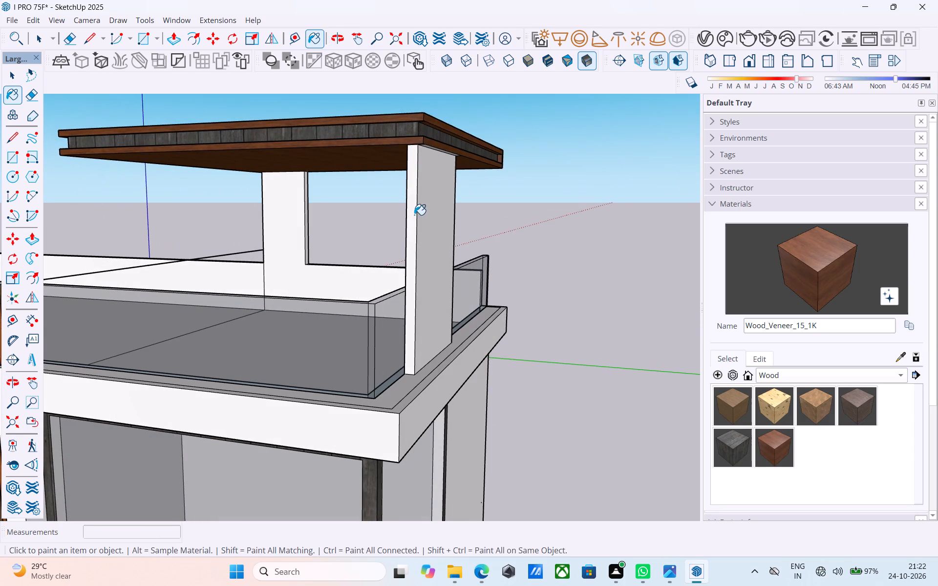
{"action": "left_click", "coordinate": [418, 215]}
Paint the remaining unpainted underside strips of the canopy around the outer support wall's top with Wood_Veneer_15_1K.
{"action": "middle_click_drag", "start_coordinate": [448, 196], "coordinate": [454, 148]}
{"action": "scroll", "coordinate": [460, 120], "scroll_direction": "up", "scroll_amount": 4}
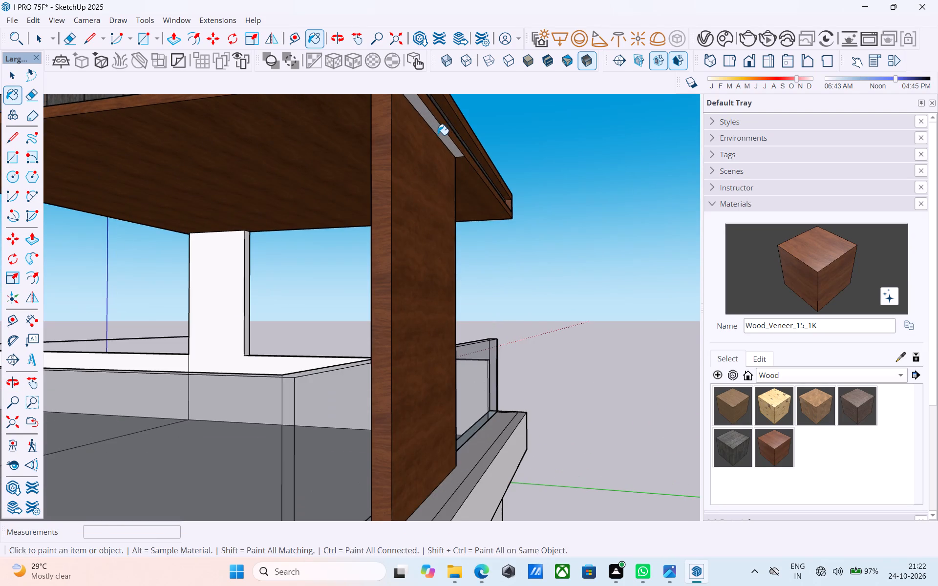
{"action": "left_click", "coordinate": [437, 133]}
{"action": "scroll", "coordinate": [418, 273], "scroll_direction": "down", "scroll_amount": 6}
{"action": "middle_click_drag", "start_coordinate": [414, 194], "coordinate": [405, 163]}
{"action": "scroll", "coordinate": [401, 146], "scroll_direction": "up", "scroll_amount": 11}
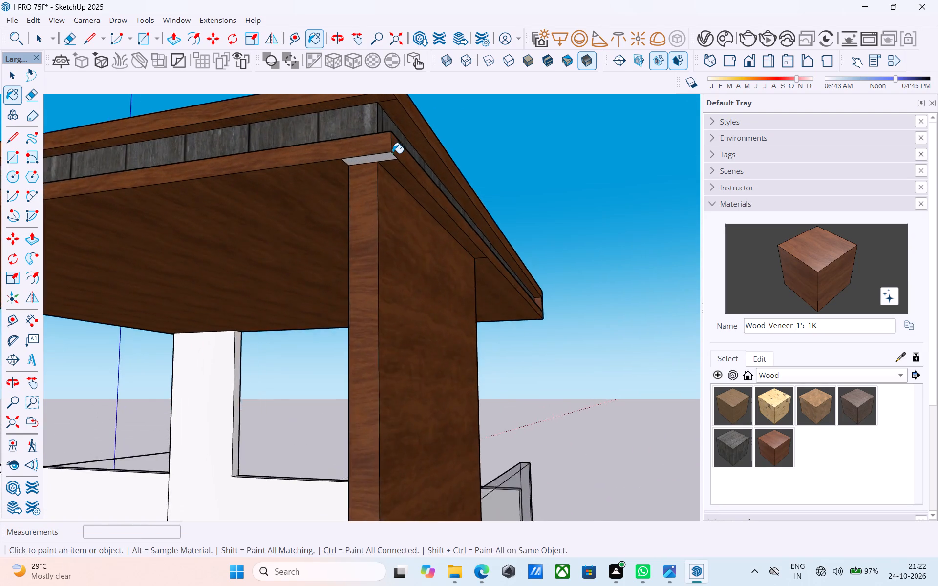
{"action": "scroll", "coordinate": [392, 153], "scroll_direction": "up", "scroll_amount": 2}
{"action": "left_click_drag", "start_coordinate": [385, 164], "coordinate": [377, 157]}
{"action": "middle_click_drag", "start_coordinate": [361, 186], "coordinate": [359, 179]}
Erase the short seam edges on the canopy's underside at the front top corners of the outer support wall.
{"action": "key", "text": "e"}
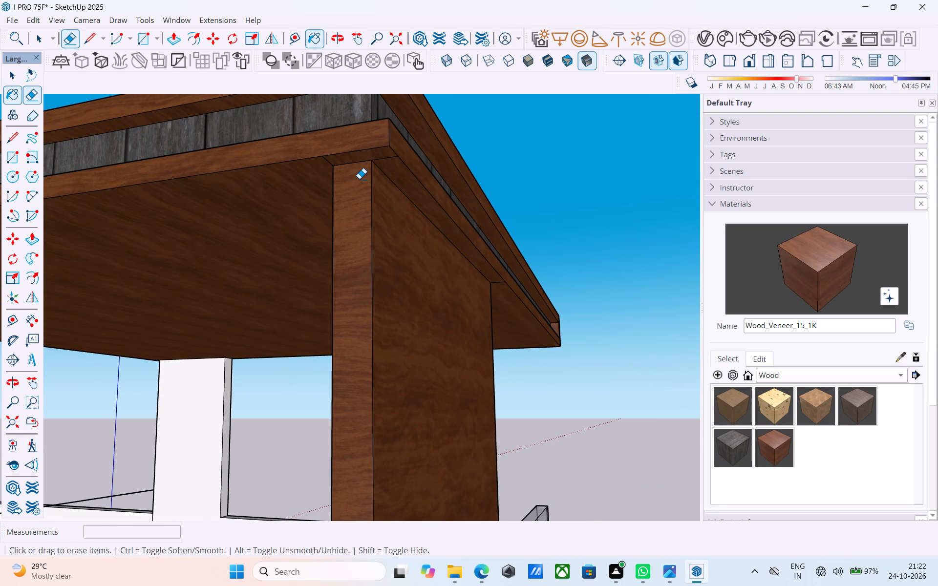
{"action": "middle_click_drag", "start_coordinate": [366, 180], "coordinate": [359, 145]}
{"action": "scroll", "coordinate": [359, 145], "scroll_direction": "up", "scroll_amount": 4}
{"action": "left_click", "coordinate": [374, 138]}
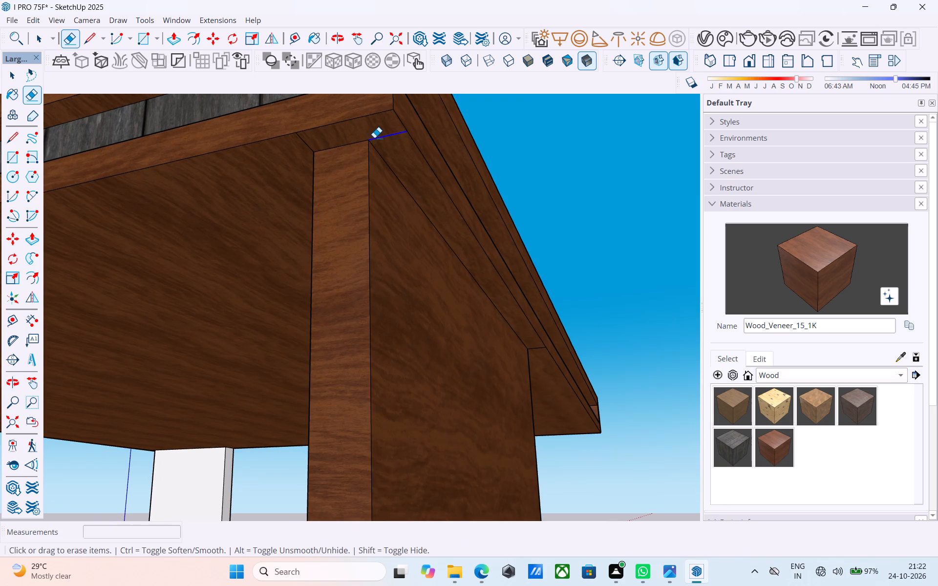
{"action": "left_click_drag", "start_coordinate": [307, 140], "coordinate": [302, 141]}
{"action": "scroll", "coordinate": [304, 183], "scroll_direction": "down", "scroll_amount": 9}
{"action": "middle_click_drag", "start_coordinate": [336, 208], "coordinate": [227, 201]}
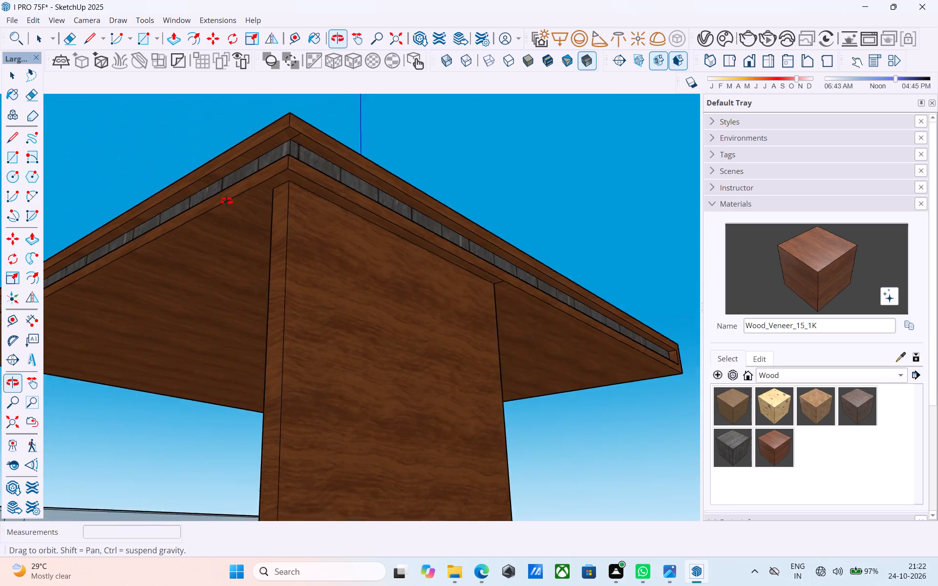
{"action": "middle_click_drag", "start_coordinate": [227, 201], "coordinate": [226, 202]}
Paint the top face of the terrace canopy with Wood_Veneer_15_1K.
{"action": "scroll", "coordinate": [226, 204], "scroll_direction": "down", "scroll_amount": 5}
{"action": "middle_click_drag", "start_coordinate": [269, 208], "coordinate": [397, 383]}
{"action": "scroll", "coordinate": [398, 369], "scroll_direction": "down", "scroll_amount": 4}
{"action": "middle_click_drag", "start_coordinate": [390, 353], "coordinate": [408, 367]}
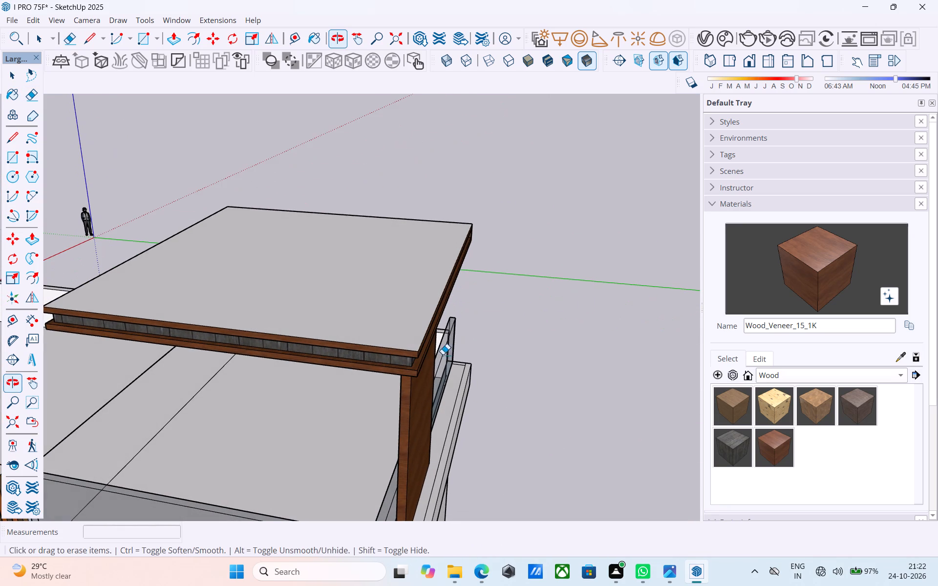
{"action": "left_click", "coordinate": [803, 270]}
{"action": "left_click", "coordinate": [379, 280]}
{"action": "middle_click_drag", "start_coordinate": [307, 306], "coordinate": [414, 277]}
{"action": "scroll", "coordinate": [413, 265], "scroll_direction": "down", "scroll_amount": 4}
{"action": "middle_click_drag", "start_coordinate": [369, 303], "coordinate": [373, 292]}
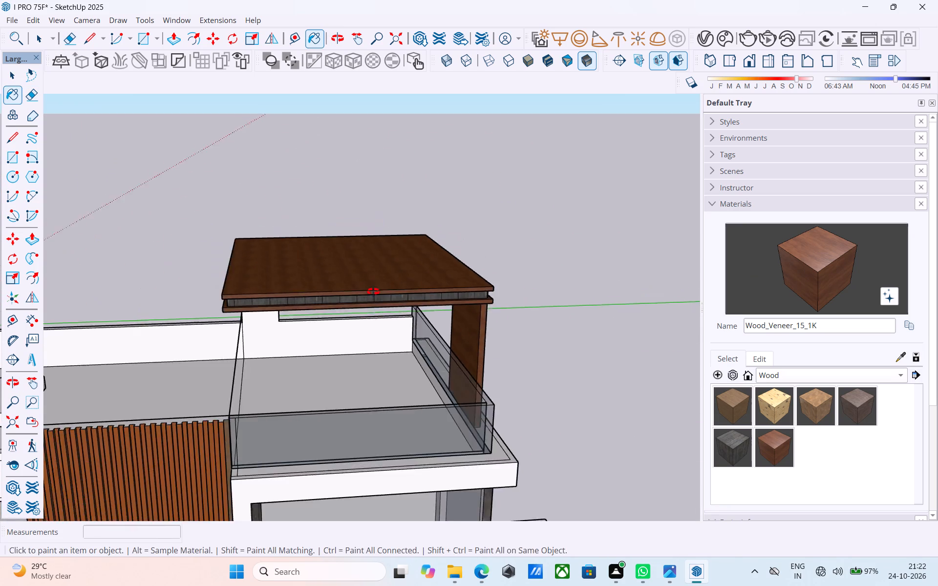
Examine the finished canopy in the context of the house from the front and from above the corner.
{"action": "middle_click_drag", "start_coordinate": [373, 292], "coordinate": [345, 127]}
{"action": "scroll", "coordinate": [343, 141], "scroll_direction": "down", "scroll_amount": 5}
{"action": "scroll", "coordinate": [342, 156], "scroll_direction": "up", "scroll_amount": 1}
{"action": "scroll", "coordinate": [345, 157], "scroll_direction": "down", "scroll_amount": 3}
{"action": "middle_click_drag", "start_coordinate": [346, 187], "coordinate": [354, 334]}
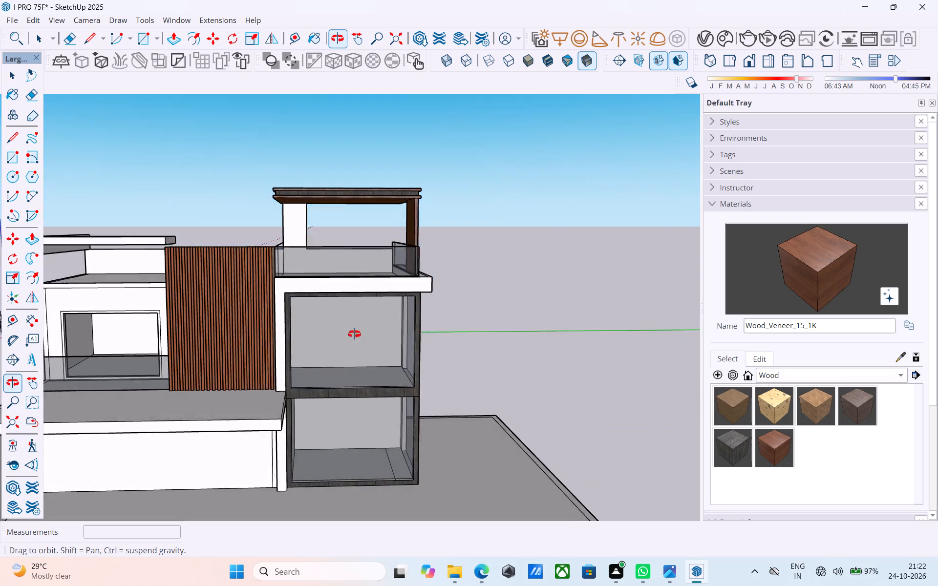
{"action": "middle_click_drag", "start_coordinate": [354, 334], "coordinate": [354, 340]}
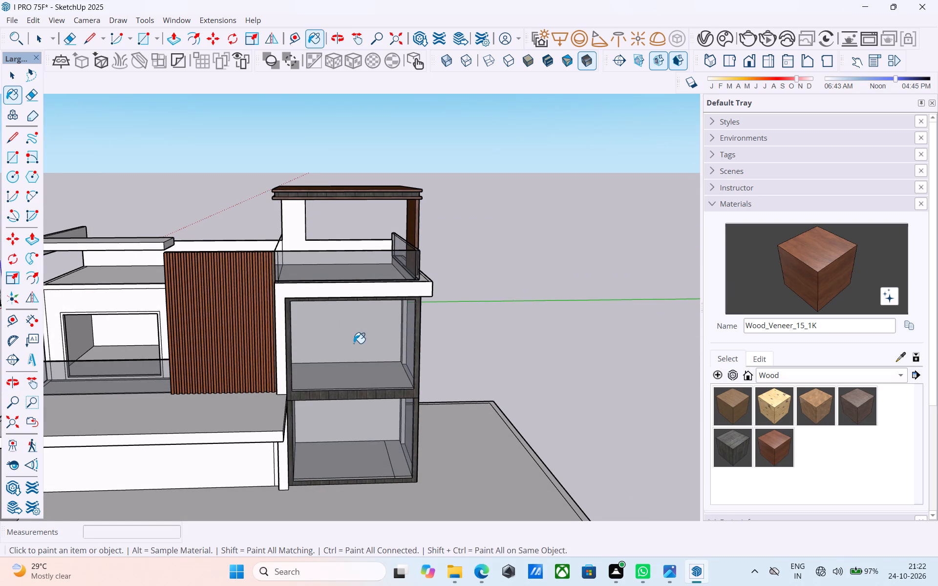
{"action": "middle_click_drag", "start_coordinate": [328, 283], "coordinate": [193, 357]}
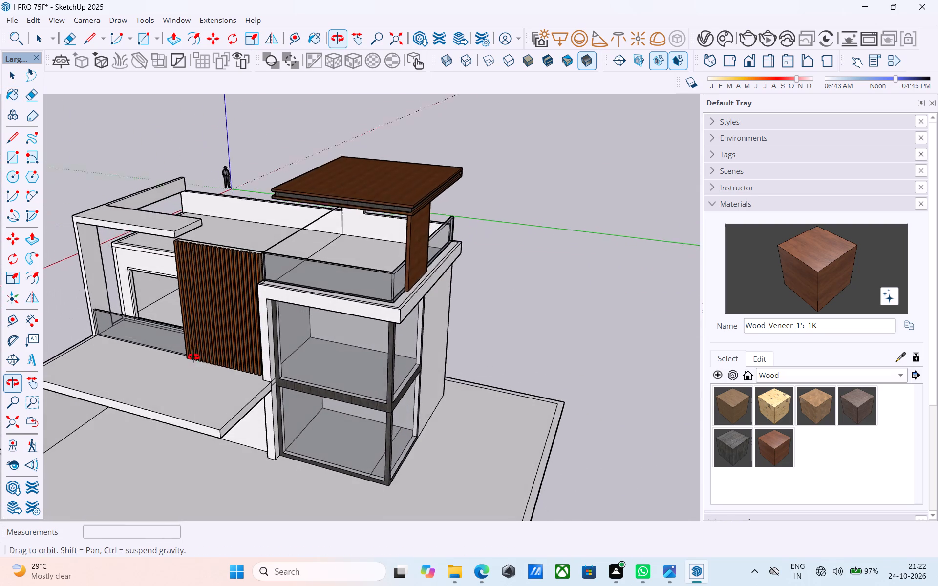
{"action": "middle_click_drag", "start_coordinate": [193, 357], "coordinate": [191, 359]}
Erase the two stray lines crossing the roof terrace floor and the vertical seam on the rear parapet wall.
{"action": "scroll", "coordinate": [230, 288], "scroll_direction": "up", "scroll_amount": 12}
{"action": "middle_click_drag", "start_coordinate": [302, 233], "coordinate": [298, 251]}
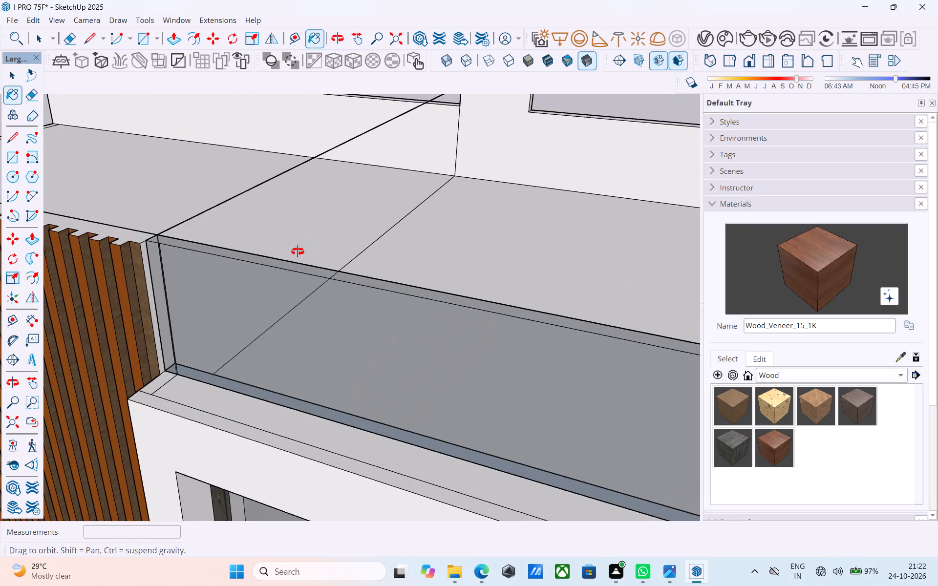
{"action": "middle_click_drag", "start_coordinate": [298, 251], "coordinate": [300, 267]}
{"action": "key", "text": "e"}
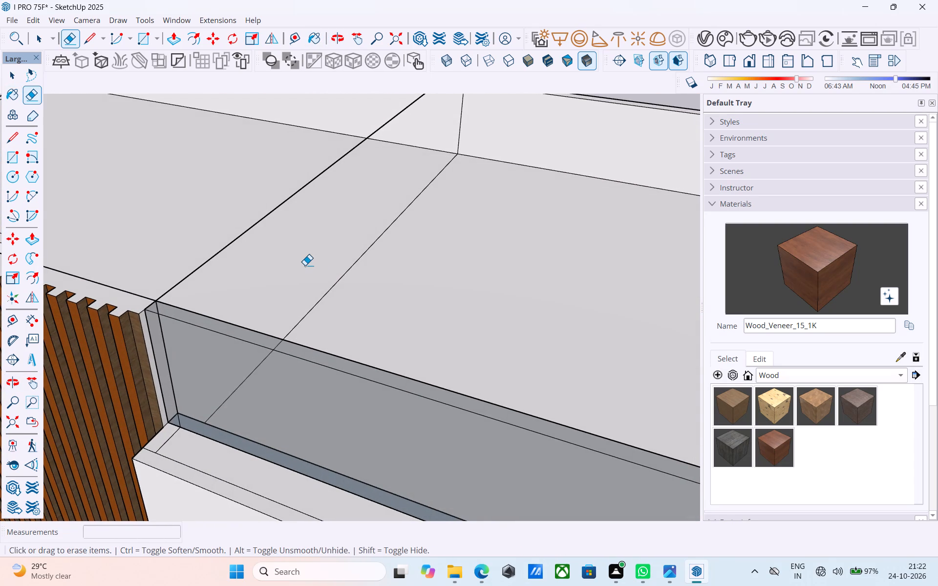
{"action": "left_click_drag", "start_coordinate": [360, 292], "coordinate": [336, 270]}
{"action": "left_click_drag", "start_coordinate": [282, 229], "coordinate": [250, 204]}
{"action": "scroll", "coordinate": [250, 204], "scroll_direction": "down", "scroll_amount": 6}
{"action": "middle_click_drag", "start_coordinate": [247, 203], "coordinate": [308, 180]}
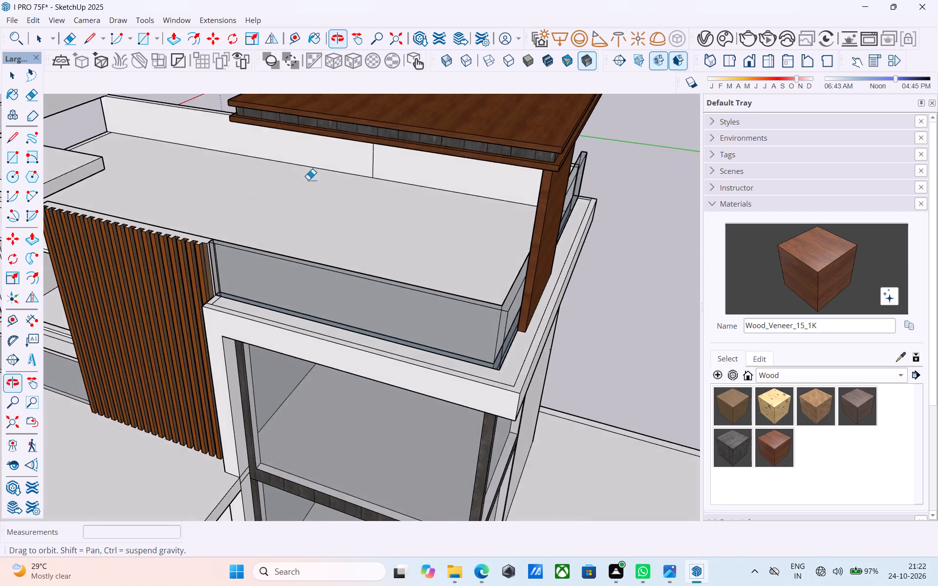
{"action": "middle_click_drag", "start_coordinate": [308, 180], "coordinate": [278, 186]}
{"action": "scroll", "coordinate": [355, 168], "scroll_direction": "up", "scroll_amount": 5}
{"action": "left_click_drag", "start_coordinate": [365, 162], "coordinate": [350, 159]}
{"action": "scroll", "coordinate": [350, 160], "scroll_direction": "down", "scroll_amount": 9}
Erase the short vertical seam below the opening's corner at the base of the terrace's rear wall.
{"action": "middle_click_drag", "start_coordinate": [298, 210], "coordinate": [36, 204]}
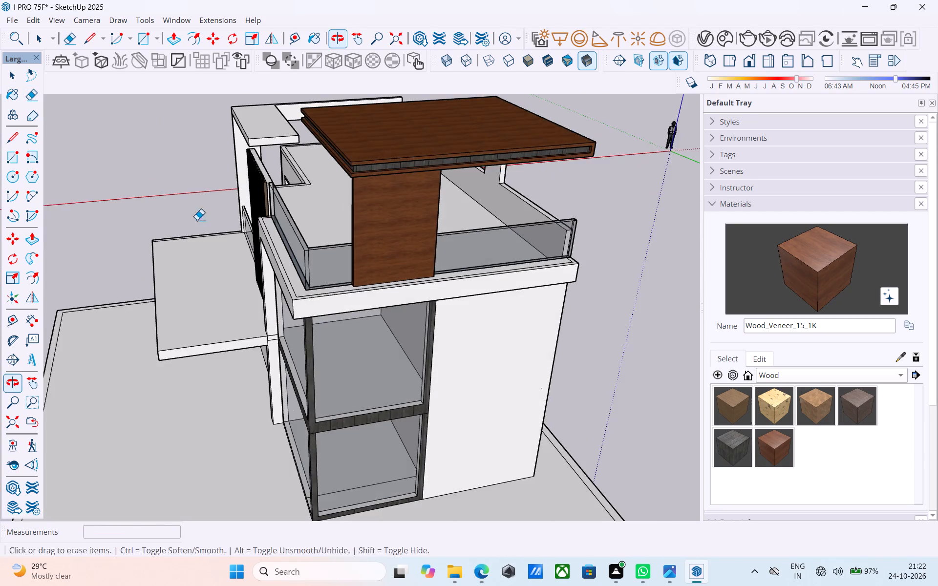
{"action": "middle_click_drag", "start_coordinate": [382, 203], "coordinate": [215, 168]}
{"action": "middle_click_drag", "start_coordinate": [341, 171], "coordinate": [211, 190]}
{"action": "middle_click", "coordinate": [222, 189]}
{"action": "scroll", "coordinate": [315, 215], "scroll_direction": "up", "scroll_amount": 11}
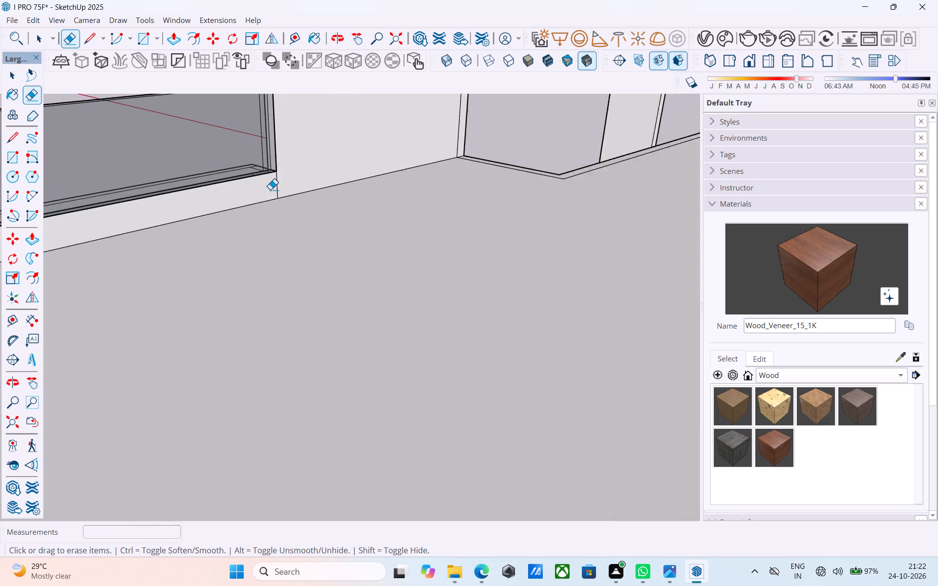
{"action": "scroll", "coordinate": [270, 189], "scroll_direction": "up", "scroll_amount": 2}
{"action": "left_click_drag", "start_coordinate": [272, 188], "coordinate": [280, 180]}
{"action": "scroll", "coordinate": [284, 179], "scroll_direction": "down", "scroll_amount": 16}
Examine the whole house exterior from the corner, side wall and front facade.
{"action": "middle_click_drag", "start_coordinate": [281, 204], "coordinate": [597, 164]}
{"action": "middle_click_drag", "start_coordinate": [356, 183], "coordinate": [360, 183]}
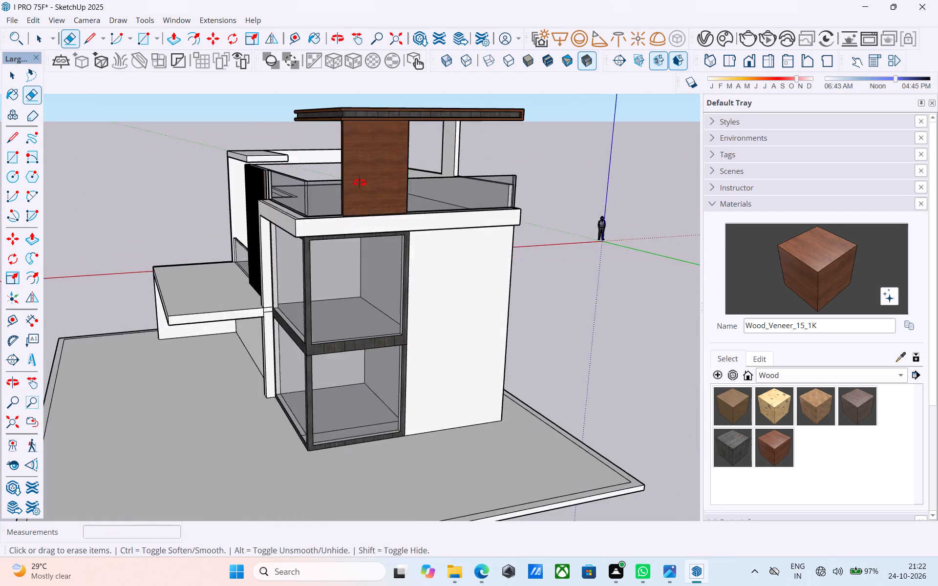
{"action": "middle_click_drag", "start_coordinate": [360, 183], "coordinate": [557, 184]}
{"action": "scroll", "coordinate": [412, 167], "scroll_direction": "down", "scroll_amount": 4}
{"action": "middle_click_drag", "start_coordinate": [390, 185], "coordinate": [506, 186]}
{"action": "middle_click_drag", "start_coordinate": [349, 249], "coordinate": [345, 231]}
{"action": "scroll", "coordinate": [306, 158], "scroll_direction": "down", "scroll_amount": 5}
{"action": "middle_click_drag", "start_coordinate": [298, 193], "coordinate": [290, 338]}
{"action": "scroll", "coordinate": [289, 334], "scroll_direction": "down", "scroll_amount": 4}
{"action": "middle_click_drag", "start_coordinate": [279, 234], "coordinate": [293, 163]}
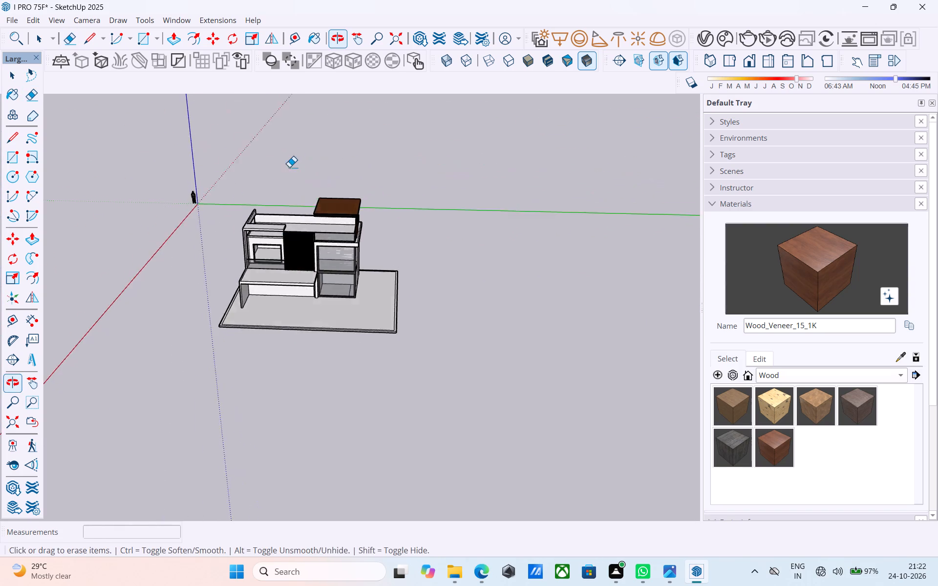
{"action": "scroll", "coordinate": [273, 180], "scroll_direction": "up", "scroll_amount": 6}
{"action": "middle_click_drag", "start_coordinate": [248, 237], "coordinate": [582, 147]}
{"action": "scroll", "coordinate": [550, 155], "scroll_direction": "up", "scroll_amount": 1}
{"action": "scroll", "coordinate": [303, 263], "scroll_direction": "up", "scroll_amount": 5}
{"action": "scroll", "coordinate": [293, 269], "scroll_direction": "down", "scroll_amount": 6}
{"action": "middle_click_drag", "start_coordinate": [291, 262], "coordinate": [305, 221]}
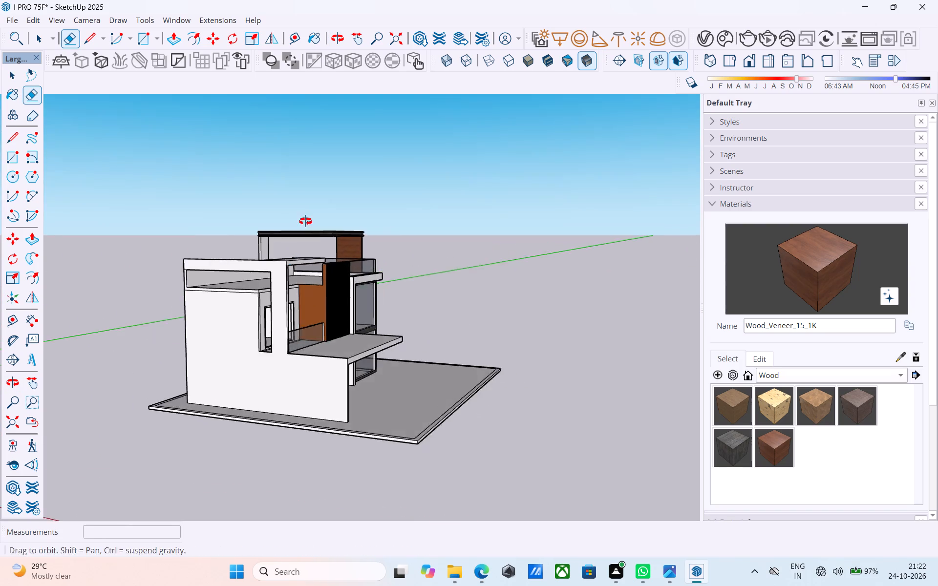
{"action": "middle_click_drag", "start_coordinate": [305, 221], "coordinate": [308, 217]}
{"action": "scroll", "coordinate": [249, 258], "scroll_direction": "up", "scroll_amount": 7}
{"action": "scroll", "coordinate": [88, 258], "scroll_direction": "up", "scroll_amount": 5}
{"action": "scroll", "coordinate": [89, 258], "scroll_direction": "down", "scroll_amount": 8}
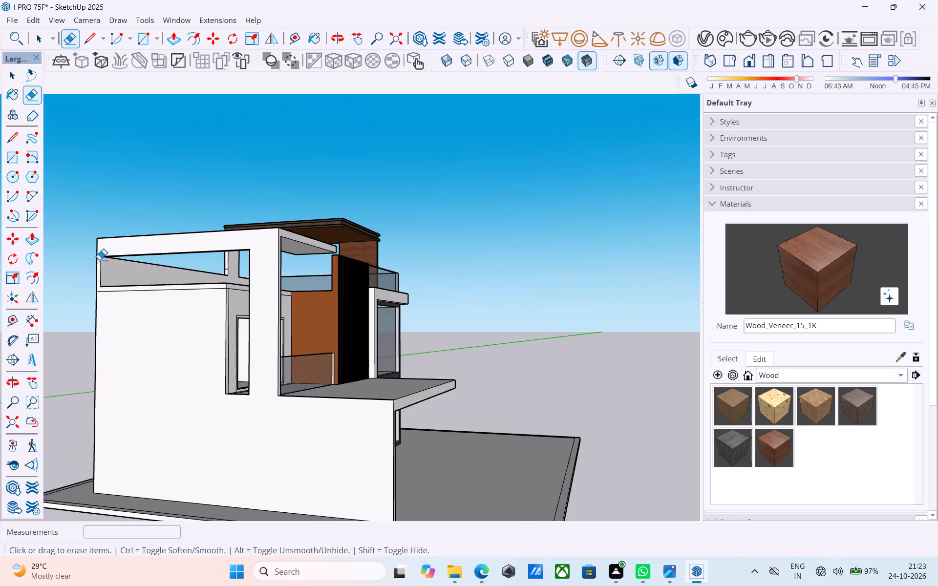
{"action": "middle_click_drag", "start_coordinate": [197, 246], "coordinate": [43, 252]}
{"action": "middle_click_drag", "start_coordinate": [290, 229], "coordinate": [142, 245]}
{"action": "scroll", "coordinate": [197, 231], "scroll_direction": "up", "scroll_amount": 1}
{"action": "scroll", "coordinate": [419, 193], "scroll_direction": "down", "scroll_amount": 5}
{"action": "middle_click_drag", "start_coordinate": [448, 199], "coordinate": [372, 216]}
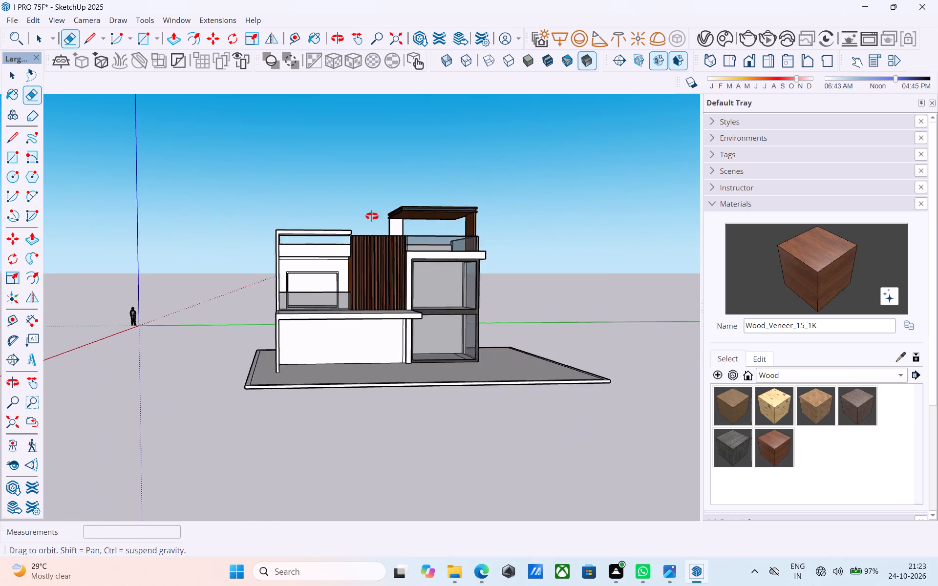
{"action": "middle_click_drag", "start_coordinate": [372, 216], "coordinate": [337, 228]}
{"action": "scroll", "coordinate": [332, 229], "scroll_direction": "up", "scroll_amount": 7}
Save the model.
{"action": "key", "text": "space"}
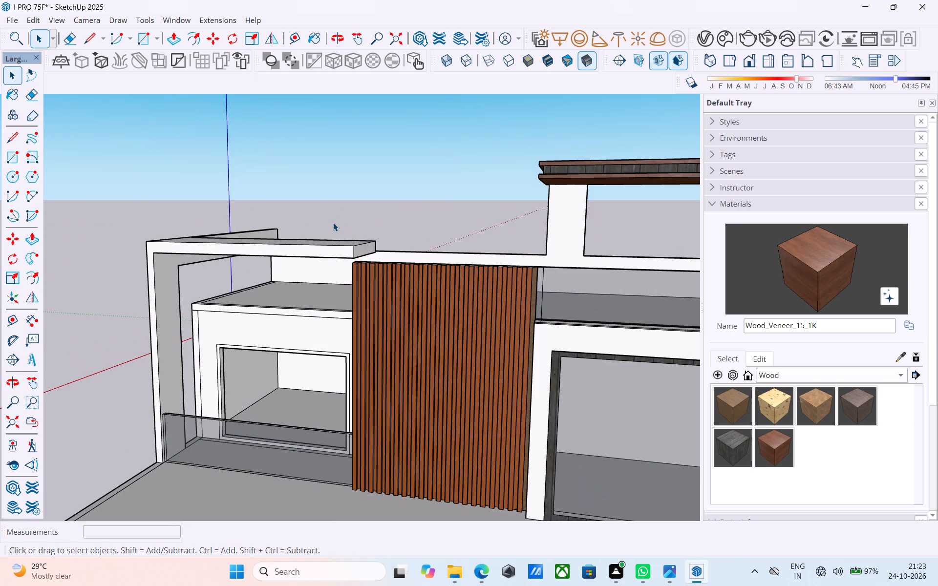
{"action": "key", "text": "ctrl+s"}
{"action": "key", "text": "space"}
Examine the front facade, porch slab, balcony and roof terrace from low and high viewpoints around the house.
{"action": "scroll", "coordinate": [307, 231], "scroll_direction": "down", "scroll_amount": 5}
{"action": "middle_click_drag", "start_coordinate": [225, 189], "coordinate": [268, 229]}
{"action": "middle_click_drag", "start_coordinate": [326, 271], "coordinate": [345, 237]}
{"action": "scroll", "coordinate": [338, 352], "scroll_direction": "up", "scroll_amount": 5}
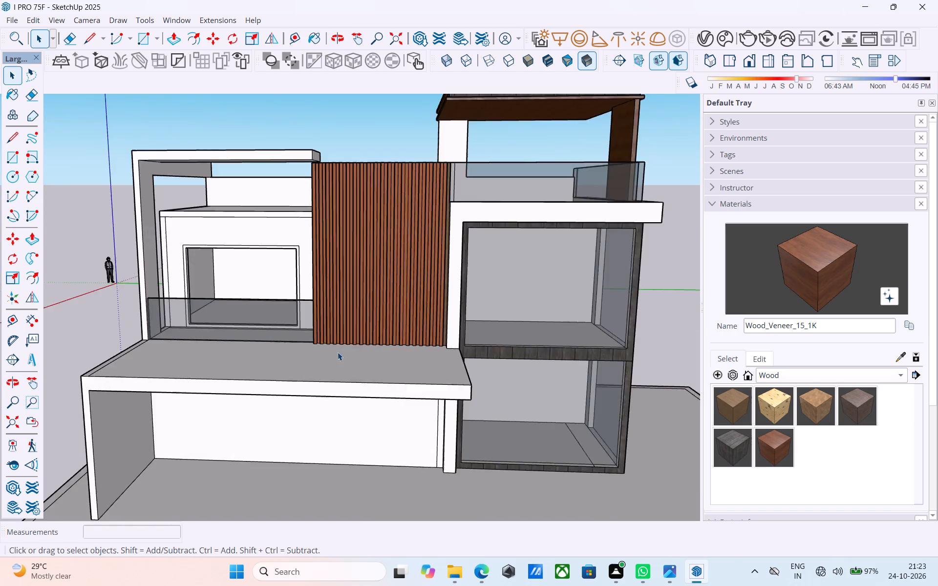
{"action": "scroll", "coordinate": [337, 354], "scroll_direction": "down", "scroll_amount": 6}
{"action": "middle_click_drag", "start_coordinate": [326, 348], "coordinate": [381, 449]}
{"action": "scroll", "coordinate": [337, 399], "scroll_direction": "up", "scroll_amount": 6}
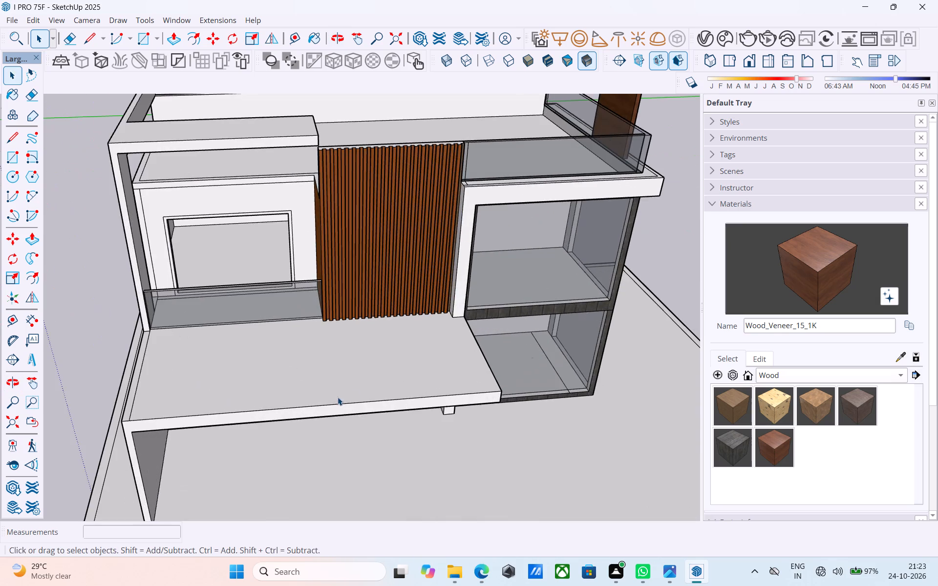
{"action": "middle_click_drag", "start_coordinate": [406, 379], "coordinate": [305, 196]}
{"action": "middle_click_drag", "start_coordinate": [419, 296], "coordinate": [479, 305]}
{"action": "scroll", "coordinate": [522, 339], "scroll_direction": "down", "scroll_amount": 5}
{"action": "middle_click_drag", "start_coordinate": [518, 345], "coordinate": [513, 358]}
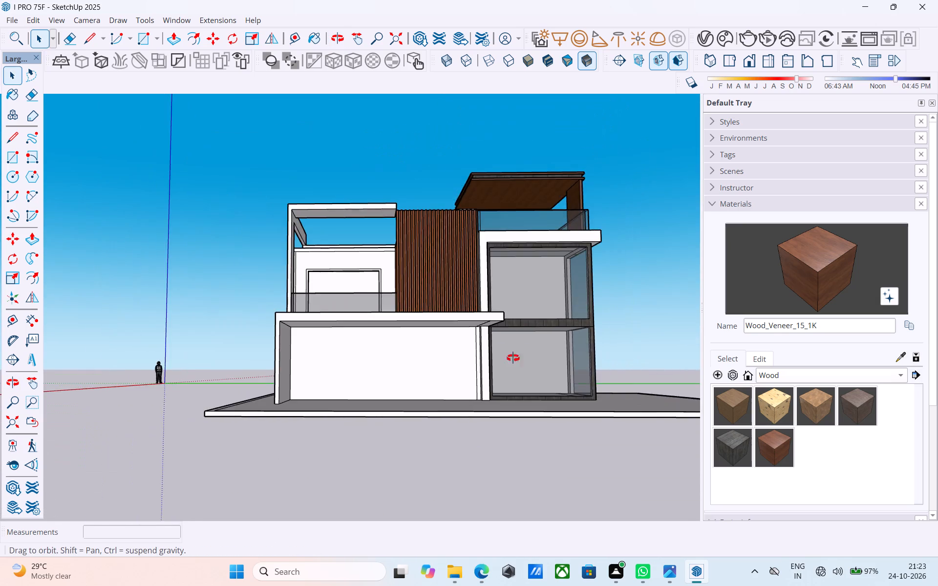
{"action": "middle_click_drag", "start_coordinate": [513, 358], "coordinate": [493, 426]}
{"action": "middle_click_drag", "start_coordinate": [538, 392], "coordinate": [361, 391]}
{"action": "scroll", "coordinate": [351, 338], "scroll_direction": "down", "scroll_amount": 3}
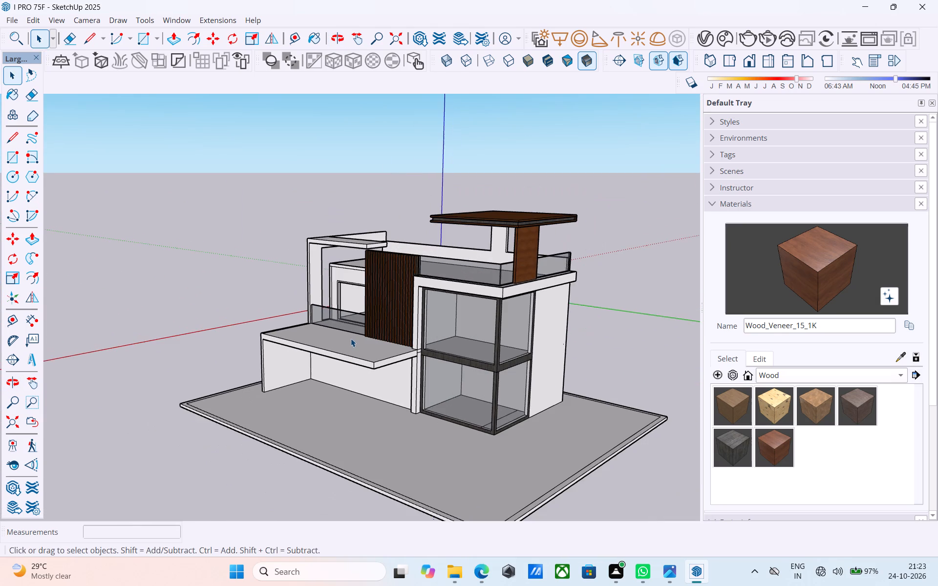
{"action": "scroll", "coordinate": [349, 338], "scroll_direction": "down", "scroll_amount": 4}
{"action": "middle_click_drag", "start_coordinate": [354, 367], "coordinate": [491, 444]}
{"action": "scroll", "coordinate": [520, 441], "scroll_direction": "up", "scroll_amount": 10}
{"action": "scroll", "coordinate": [512, 433], "scroll_direction": "down", "scroll_amount": 6}
{"action": "middle_click_drag", "start_coordinate": [388, 427], "coordinate": [670, 400]}
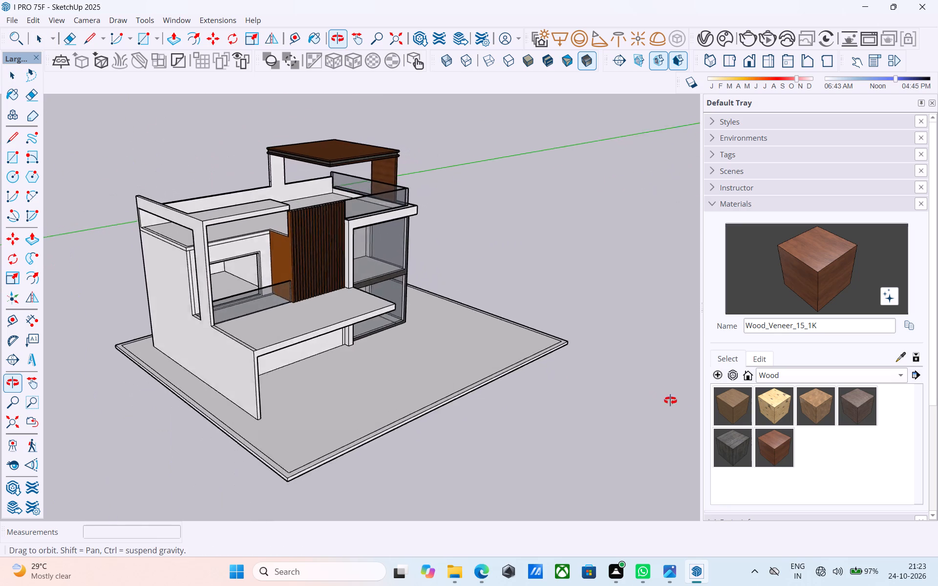
{"action": "middle_click_drag", "start_coordinate": [670, 400], "coordinate": [288, 279]}
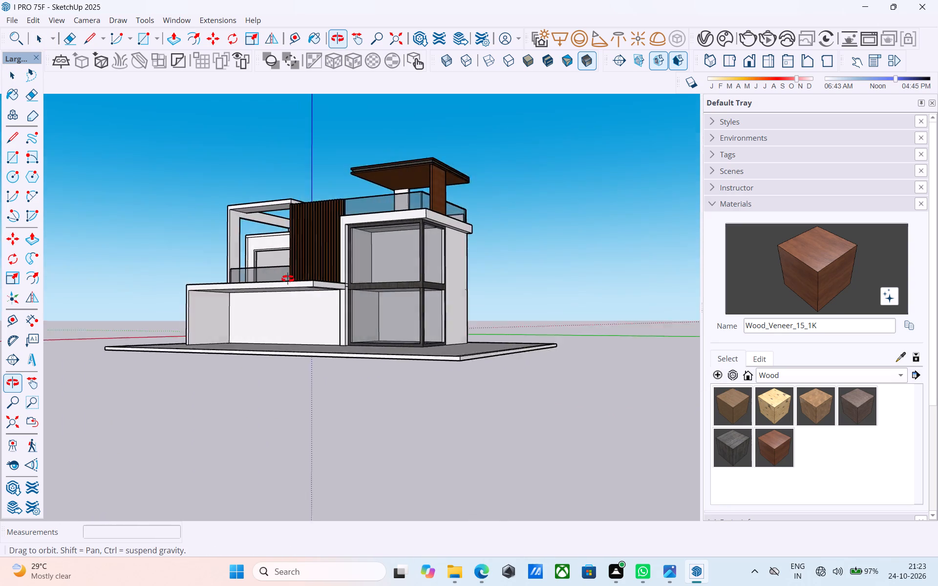
{"action": "middle_click_drag", "start_coordinate": [288, 279], "coordinate": [272, 271]}
{"action": "middle_click_drag", "start_coordinate": [302, 221], "coordinate": [276, 384]}
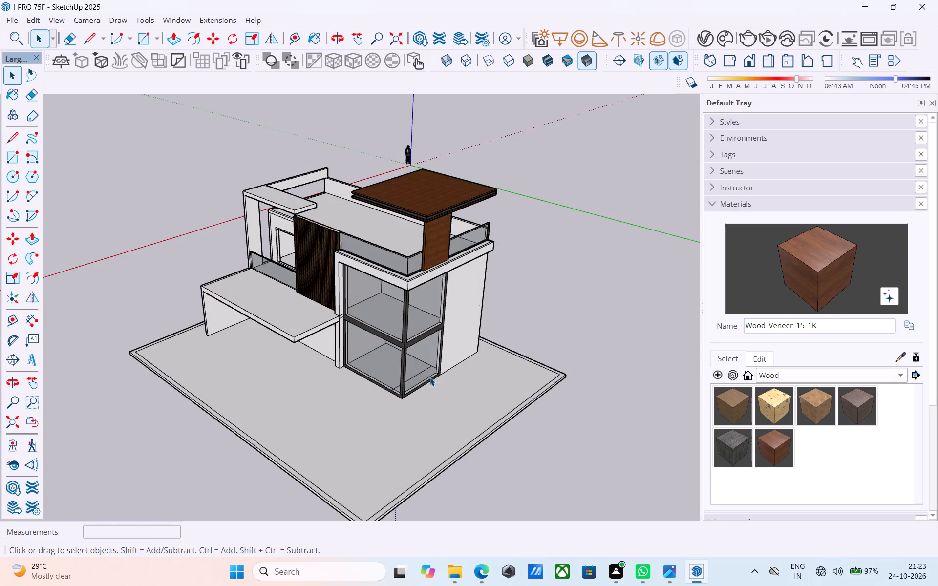
{"action": "scroll", "coordinate": [439, 381], "scroll_direction": "down", "scroll_amount": 2}
{"action": "middle_click_drag", "start_coordinate": [437, 375], "coordinate": [488, 256]}
{"action": "middle_click_drag", "start_coordinate": [339, 290], "coordinate": [604, 337]}
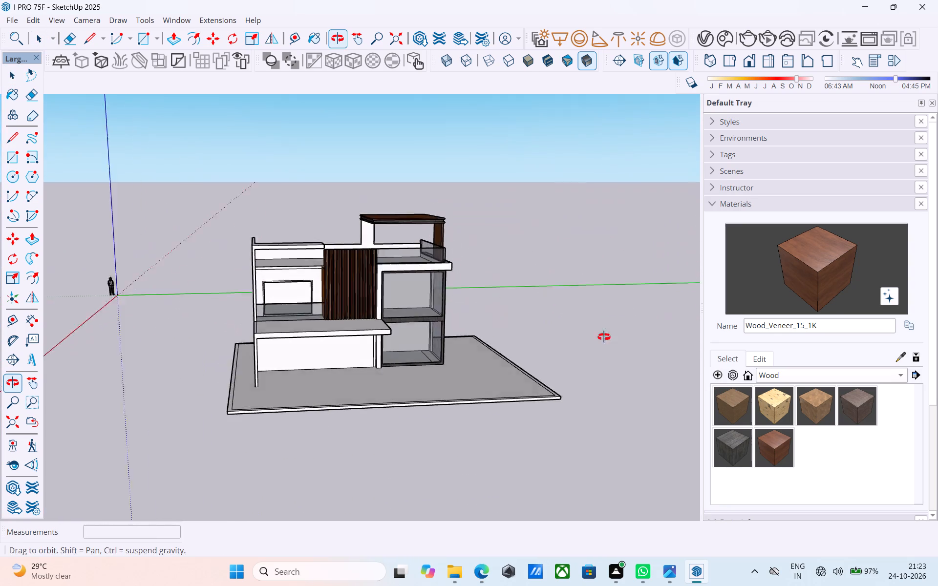
{"action": "middle_click_drag", "start_coordinate": [604, 337], "coordinate": [680, 344]}
{"action": "scroll", "coordinate": [637, 344], "scroll_direction": "up", "scroll_amount": 1}
{"action": "scroll", "coordinate": [144, 336], "scroll_direction": "up", "scroll_amount": 3}
{"action": "scroll", "coordinate": [294, 322], "scroll_direction": "up", "scroll_amount": 4}
{"action": "scroll", "coordinate": [304, 321], "scroll_direction": "down", "scroll_amount": 5}
{"action": "scroll", "coordinate": [328, 277], "scroll_direction": "up", "scroll_amount": 3}
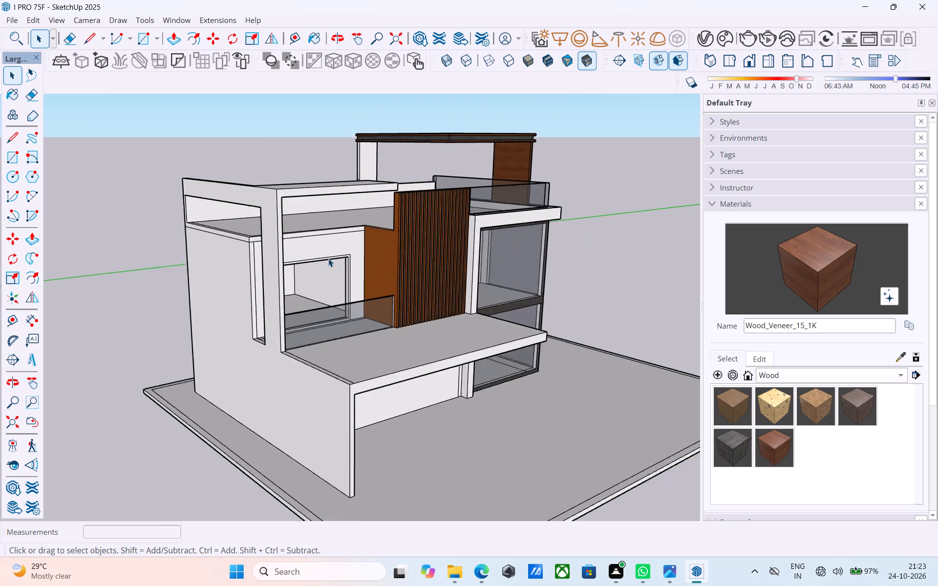
Place a vertical guide 4' from the corner beside the window opening on the wall inside the upper-floor balcony room.
{"action": "scroll", "coordinate": [328, 258], "scroll_direction": "up", "scroll_amount": 18}
{"action": "middle_click_drag", "start_coordinate": [337, 286], "coordinate": [465, 283]}
{"action": "middle_click_drag", "start_coordinate": [488, 300], "coordinate": [422, 258]}
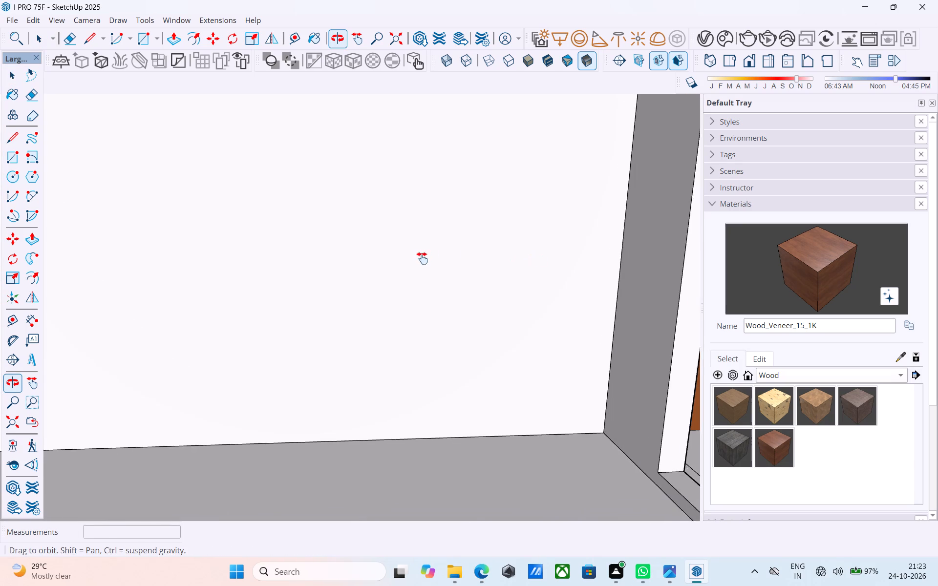
{"action": "middle_click_drag", "start_coordinate": [422, 258], "coordinate": [427, 262]}
{"action": "scroll", "coordinate": [470, 286], "scroll_direction": "up", "scroll_amount": 1}
{"action": "key", "text": "t"}
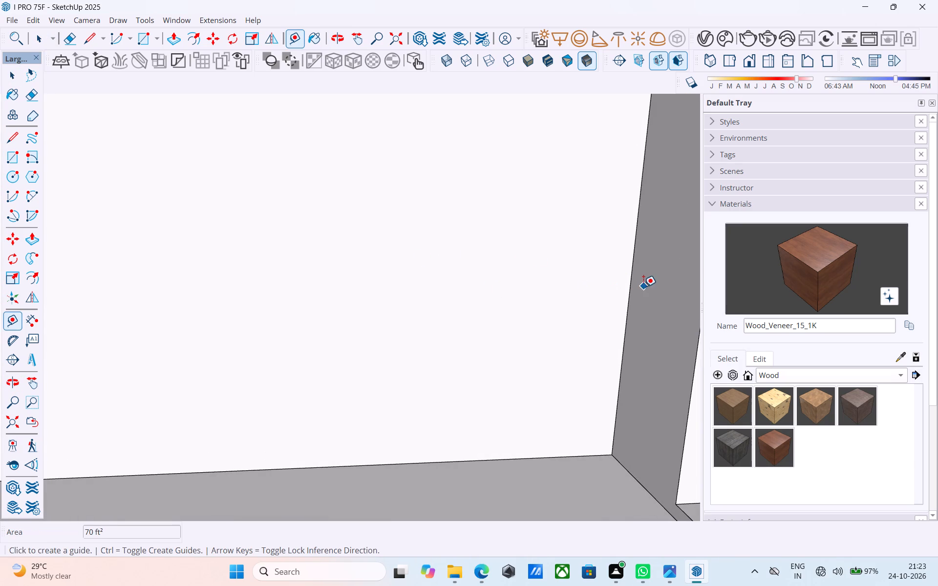
{"action": "left_click", "coordinate": [631, 278]}
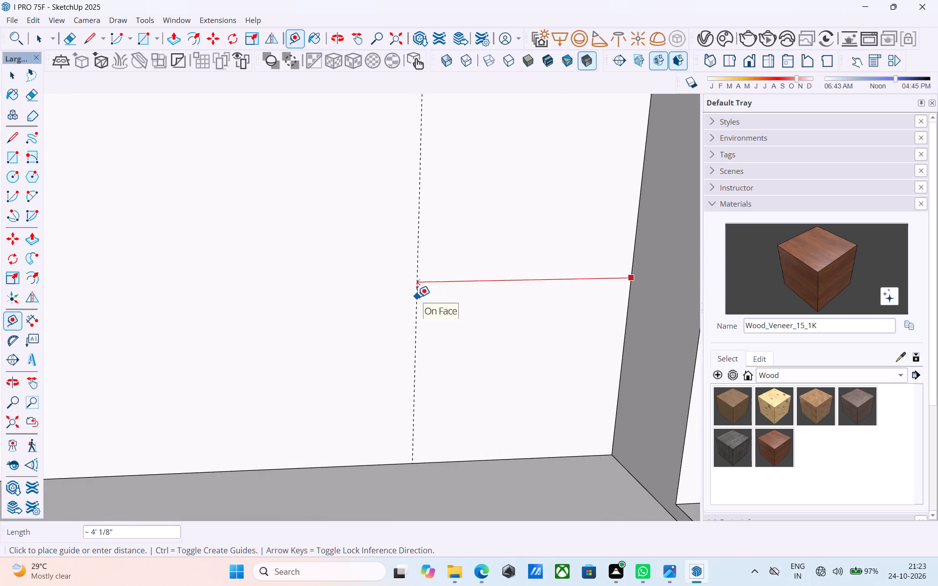
{"action": "type", "text": "4'"}
{"action": "key", "text": "Return"}
Draw a 4' by 7' door rectangle from the base of the vertical guide on the balcony room wall.
{"action": "key", "text": "r"}
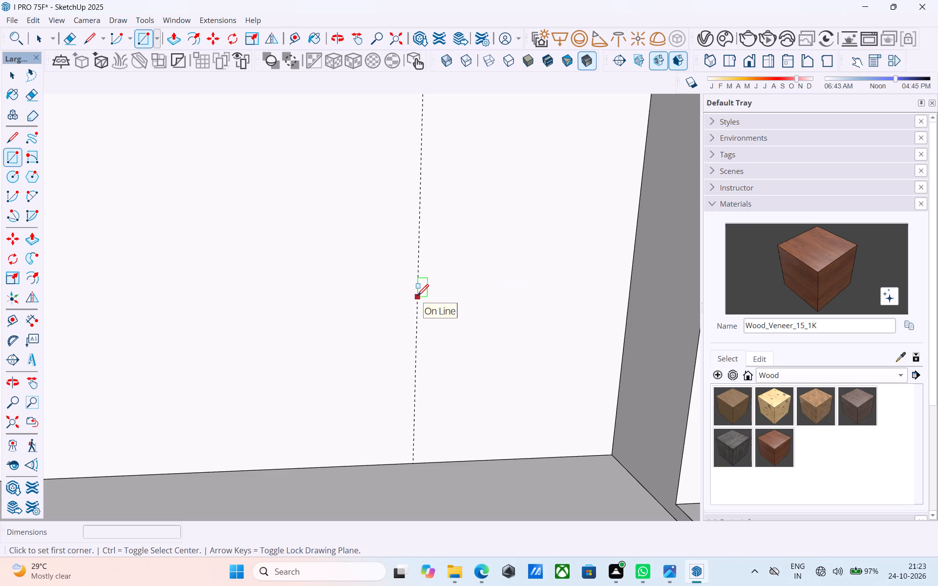
{"action": "left_click", "coordinate": [414, 463]}
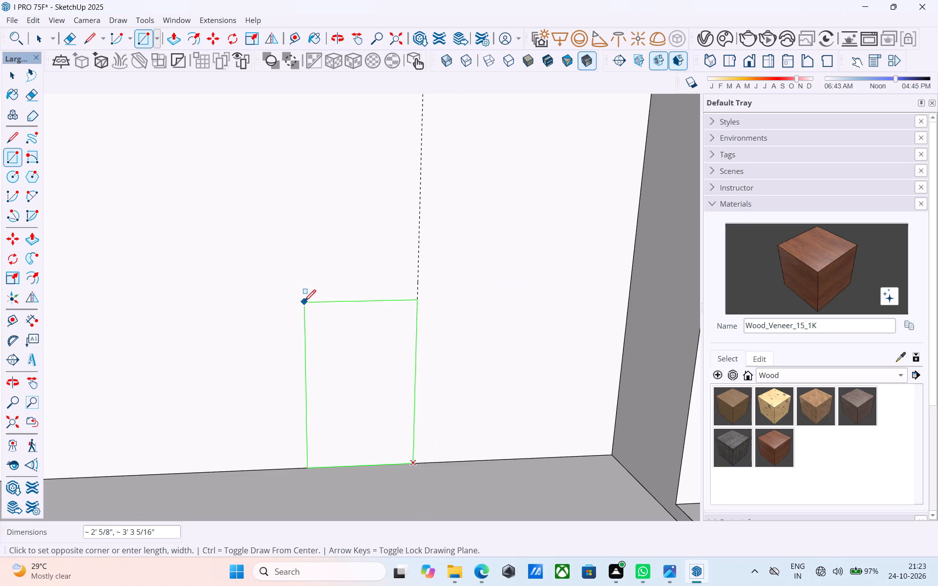
{"action": "key", "text": "7"}
{"action": "type", "text": "',"}
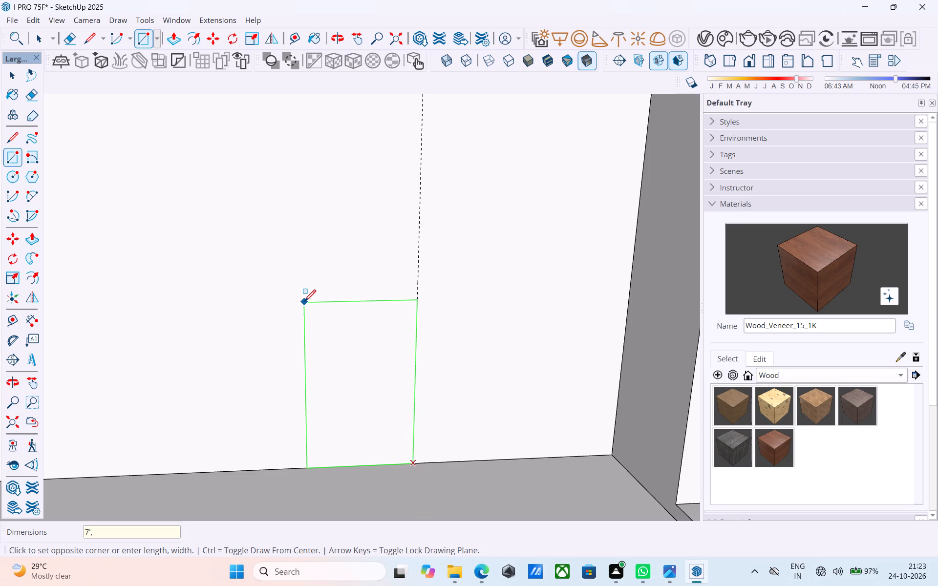
{"action": "key", "text": "4"}
{"action": "key", "text": "apostrophe"}
{"action": "key", "text": "Return"}
{"action": "type", "text": "4'"}
{"action": "key", "text": "comma"}
{"action": "key", "text": "7"}
{"action": "key", "text": "apostrophe"}
{"action": "key", "text": "Return"}
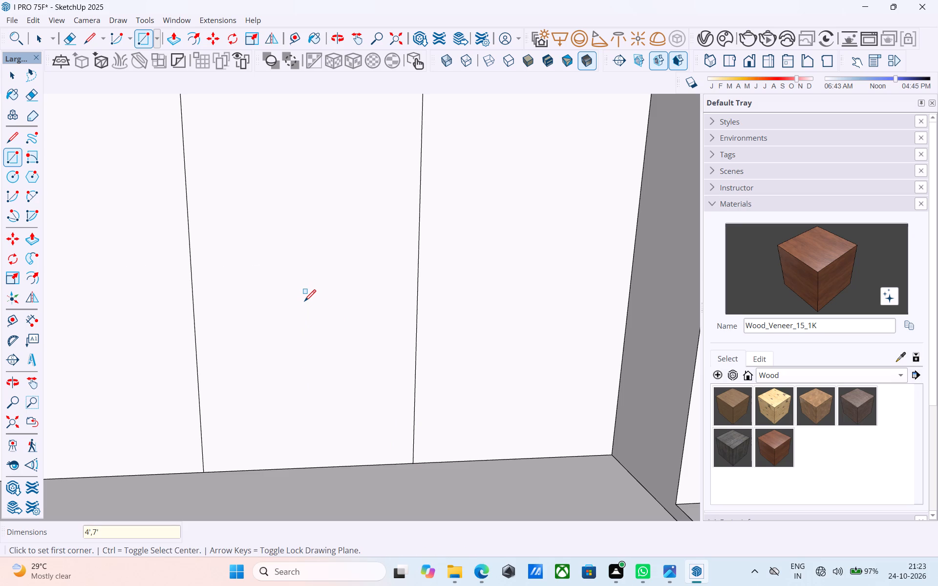
Offset the outline of the upper-floor door rectangle inward by 3" to form a frame.
{"action": "key", "text": "space"}
{"action": "scroll", "coordinate": [297, 298], "scroll_direction": "down", "scroll_amount": 3}
{"action": "middle_click_drag", "start_coordinate": [296, 298], "coordinate": [149, 280]}
{"action": "scroll", "coordinate": [409, 287], "scroll_direction": "up", "scroll_amount": 3}
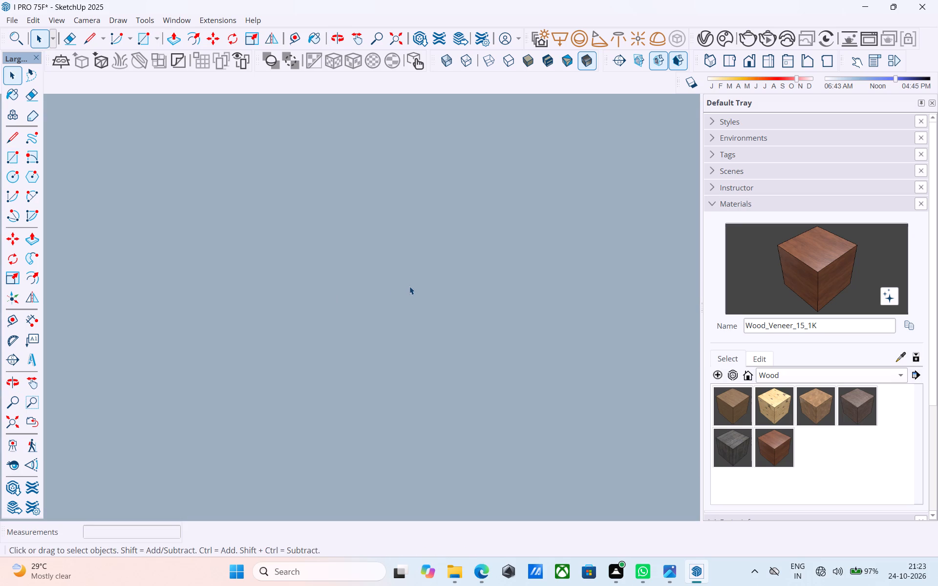
{"action": "scroll", "coordinate": [409, 286], "scroll_direction": "up", "scroll_amount": 20}
{"action": "scroll", "coordinate": [409, 286], "scroll_direction": "up", "scroll_amount": 5}
{"action": "middle_click_drag", "start_coordinate": [398, 283], "coordinate": [309, 293]}
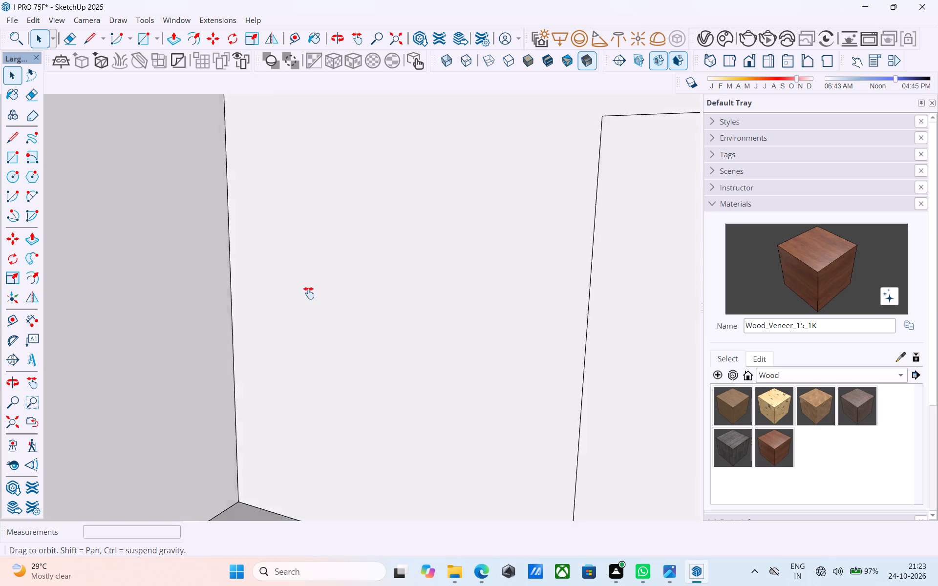
{"action": "middle_click_drag", "start_coordinate": [309, 293], "coordinate": [179, 302]}
{"action": "middle_click_drag", "start_coordinate": [590, 427], "coordinate": [465, 343], "text": "shift"}
{"action": "scroll", "coordinate": [465, 342], "scroll_direction": "down", "scroll_amount": 2}
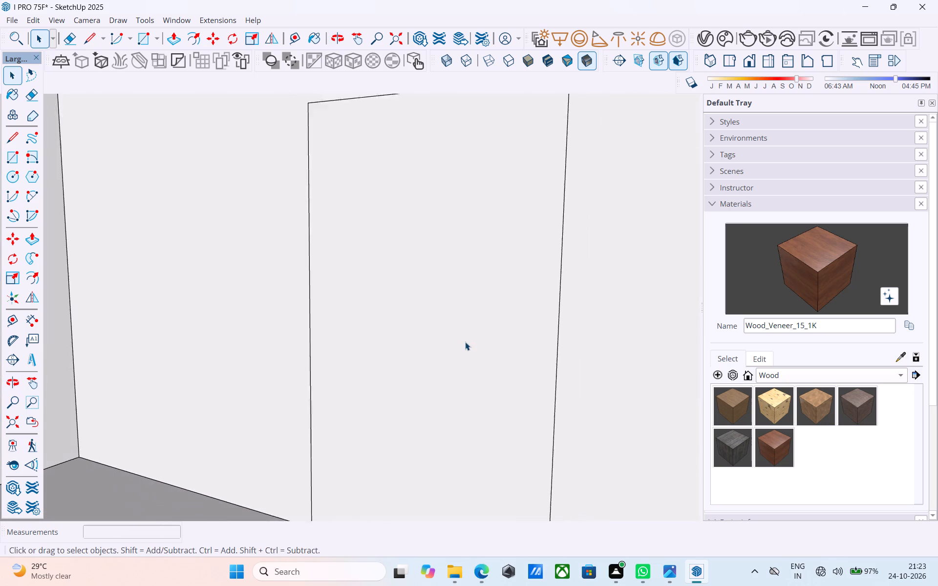
{"action": "scroll", "coordinate": [465, 342], "scroll_direction": "down", "scroll_amount": 1}
{"action": "middle_click_drag", "start_coordinate": [465, 342], "coordinate": [460, 346]}
{"action": "scroll", "coordinate": [460, 346], "scroll_direction": "down", "scroll_amount": 1}
{"action": "left_click", "coordinate": [460, 345]}
{"action": "key", "text": "f"}
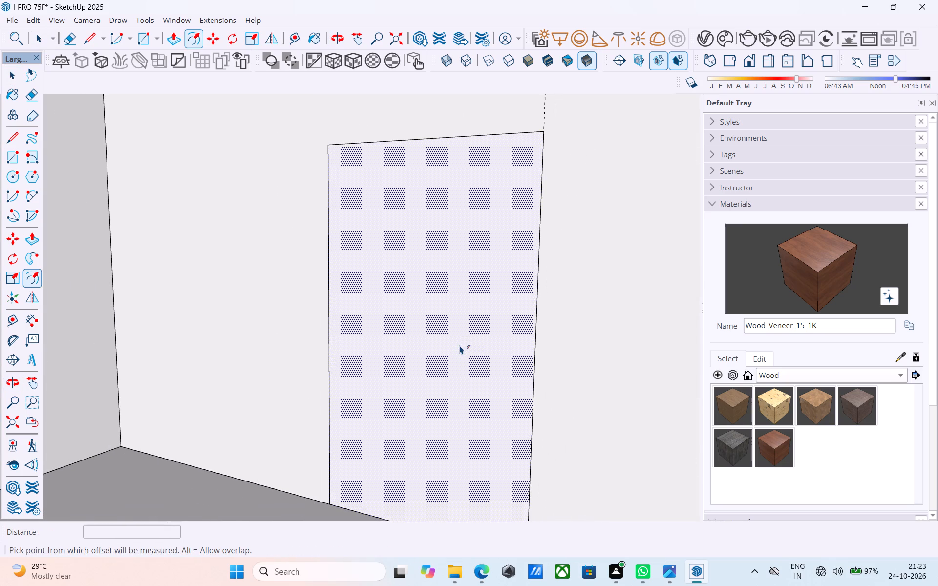
{"action": "left_click", "coordinate": [460, 345]}
{"action": "type", "text": "3\""}
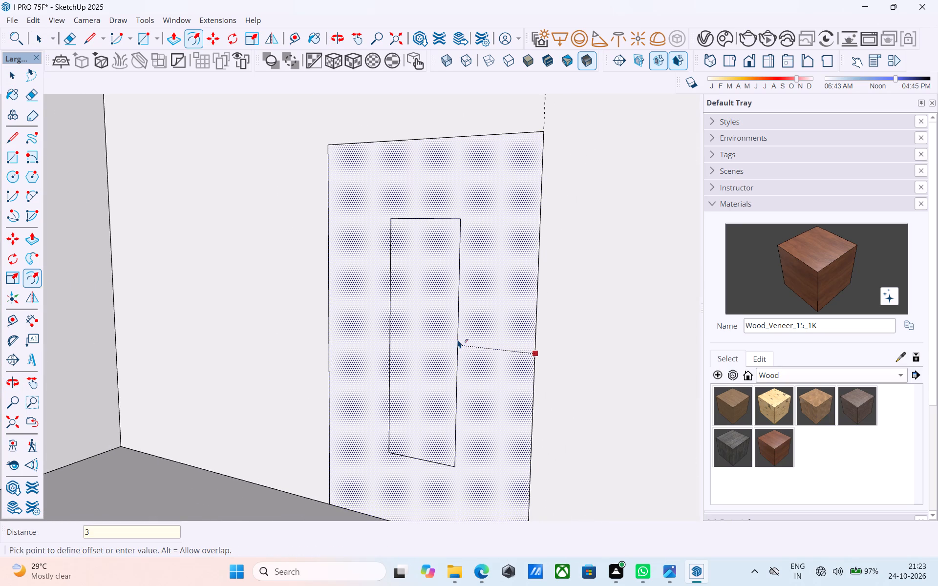
{"action": "key", "text": "Return"}
Push the face inside the upper-floor door frame 6" into the wall.
{"action": "key", "text": "space"}
{"action": "left_click", "coordinate": [458, 339]}
{"action": "key", "text": "p"}
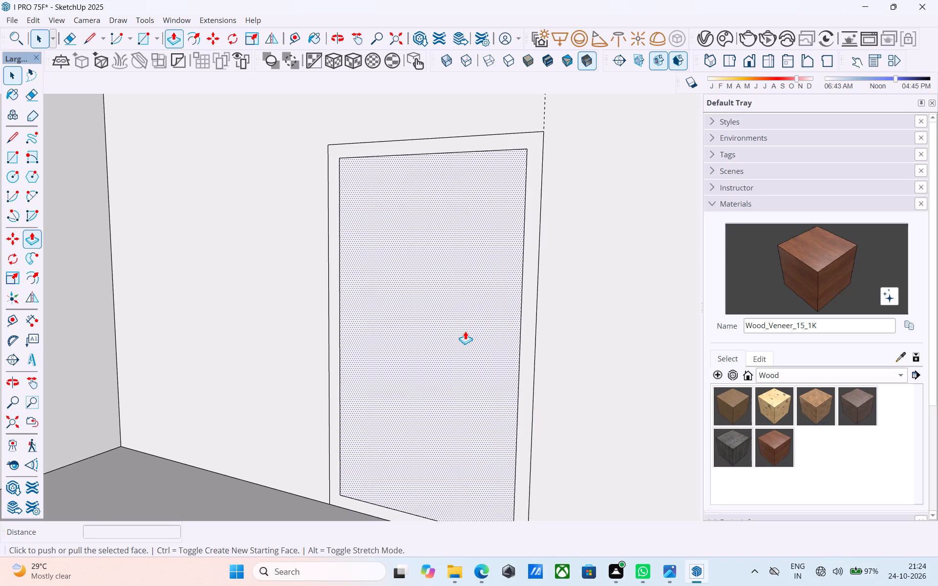
{"action": "left_click", "coordinate": [465, 331]}
{"action": "scroll", "coordinate": [479, 282], "scroll_direction": "up", "scroll_amount": 2}
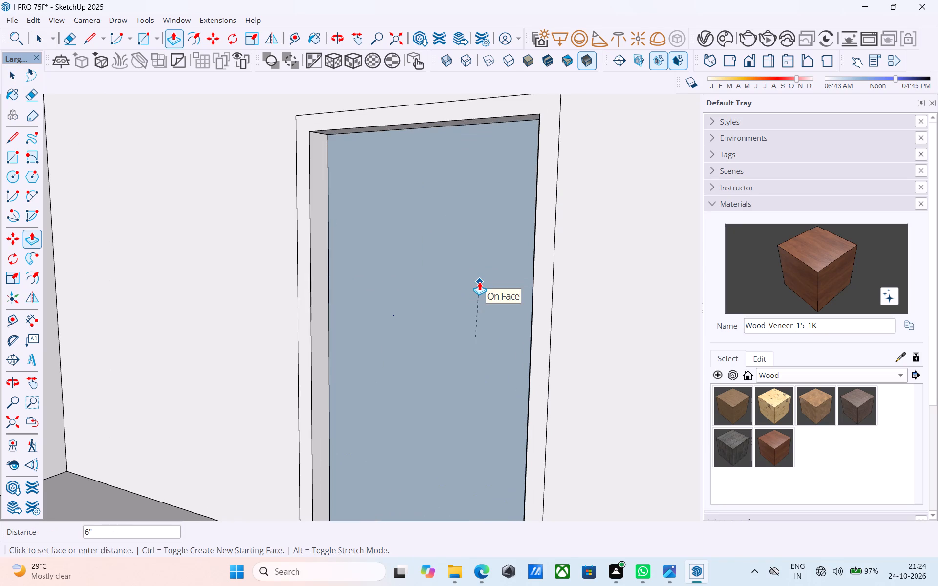
{"action": "left_click", "coordinate": [479, 282]}
{"action": "key", "text": "space"}
Examine the front facade, wood slat panel, balconies and roof terrace from outside the house.
{"action": "middle_click_drag", "start_coordinate": [527, 324], "coordinate": [374, 283]}
{"action": "scroll", "coordinate": [371, 288], "scroll_direction": "down", "scroll_amount": 4}
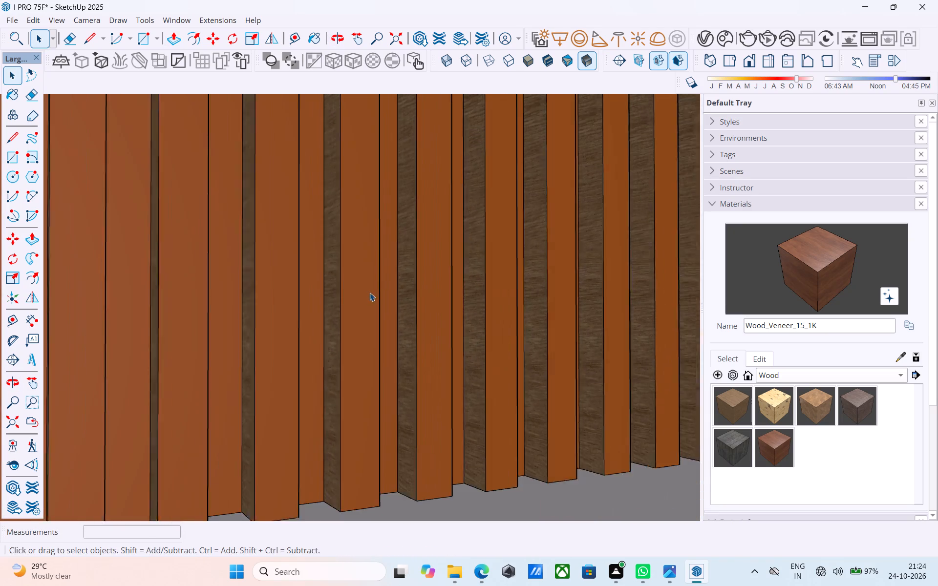
{"action": "scroll", "coordinate": [370, 293], "scroll_direction": "down", "scroll_amount": 20}
{"action": "scroll", "coordinate": [370, 293], "scroll_direction": "down", "scroll_amount": 5}
{"action": "middle_click_drag", "start_coordinate": [433, 381], "coordinate": [157, 450]}
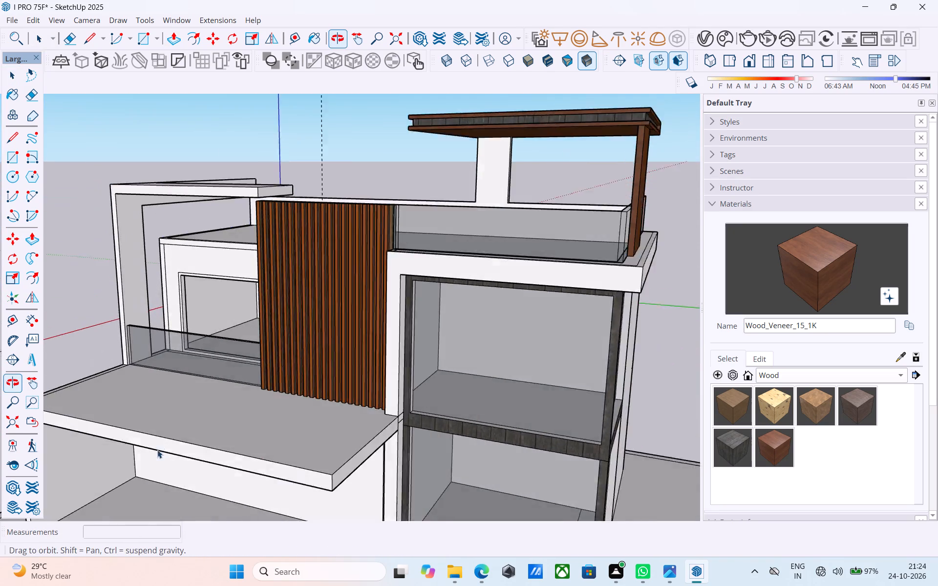
{"action": "middle_click_drag", "start_coordinate": [419, 377], "coordinate": [773, 316]}
{"action": "middle_click_drag", "start_coordinate": [444, 334], "coordinate": [490, 335]}
{"action": "middle_click_drag", "start_coordinate": [570, 330], "coordinate": [268, 372]}
{"action": "scroll", "coordinate": [413, 336], "scroll_direction": "down", "scroll_amount": 4}
{"action": "middle_click_drag", "start_coordinate": [412, 361], "coordinate": [420, 318]}
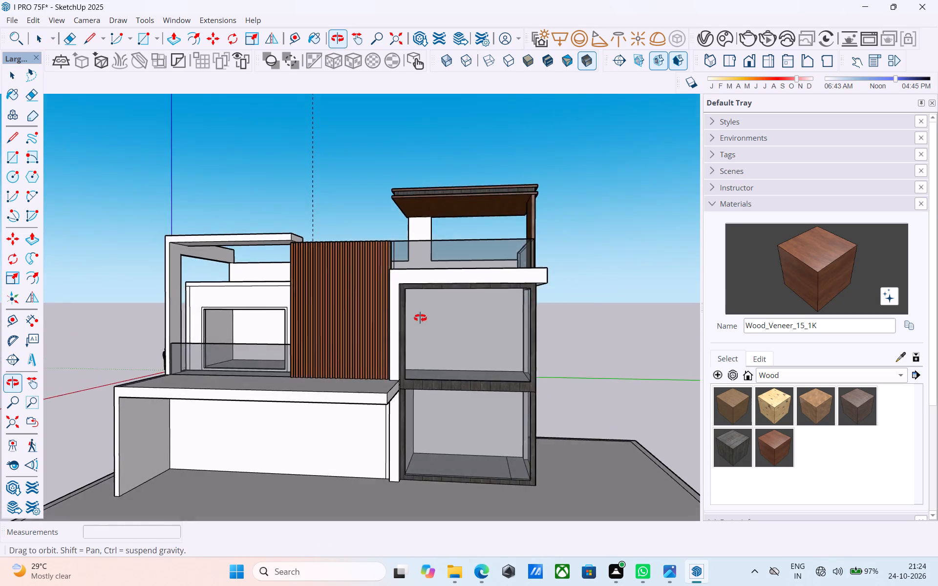
{"action": "middle_click_drag", "start_coordinate": [420, 318], "coordinate": [388, 316]}
Draw a 4' by 7' door rectangle standing on the floor line of the white wall in the ground-floor glazed room.
{"action": "scroll", "coordinate": [447, 386], "scroll_direction": "up", "scroll_amount": 8}
{"action": "middle_click_drag", "start_coordinate": [447, 387], "coordinate": [427, 375]}
{"action": "middle_click_drag", "start_coordinate": [449, 447], "coordinate": [415, 426]}
{"action": "scroll", "coordinate": [413, 431], "scroll_direction": "up", "scroll_amount": 20}
{"action": "middle_click_drag", "start_coordinate": [400, 430], "coordinate": [193, 504]}
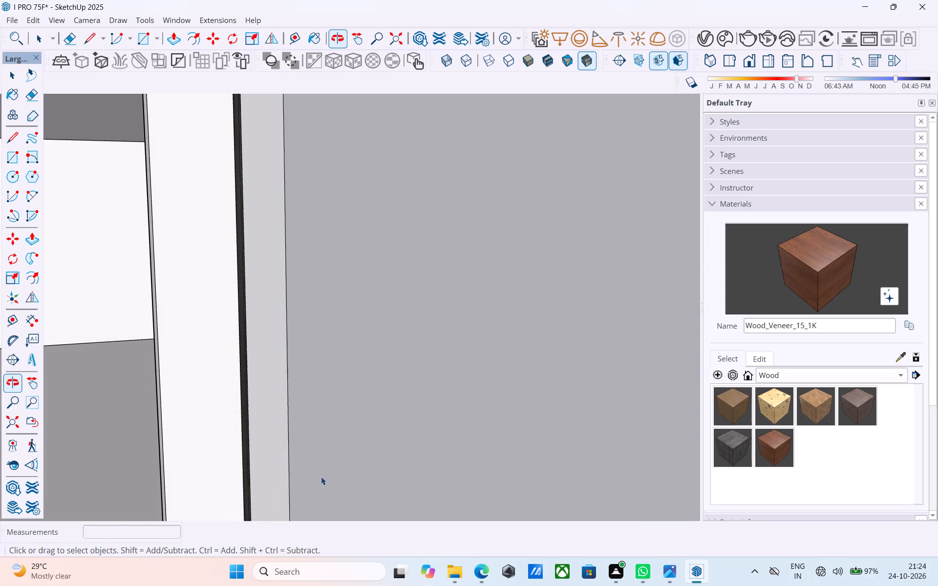
{"action": "scroll", "coordinate": [550, 351], "scroll_direction": "up", "scroll_amount": 1}
{"action": "middle_click_drag", "start_coordinate": [550, 351], "coordinate": [461, 350]}
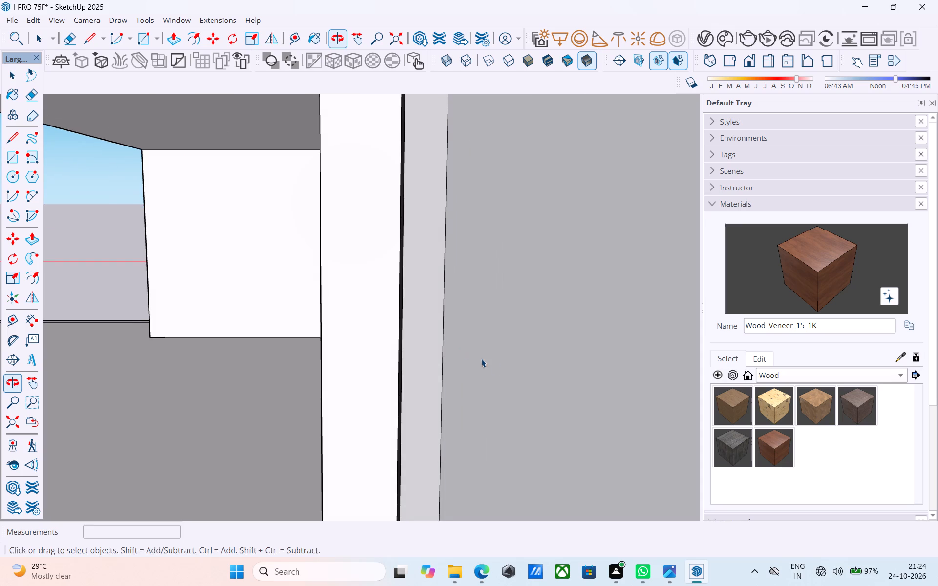
{"action": "middle_click_drag", "start_coordinate": [514, 369], "coordinate": [290, 370], "text": "shift"}
{"action": "middle_click_drag", "start_coordinate": [511, 365], "coordinate": [303, 348], "text": "shift"}
{"action": "middle_click_drag", "start_coordinate": [445, 359], "coordinate": [296, 335], "text": "shift"}
{"action": "scroll", "coordinate": [401, 359], "scroll_direction": "up", "scroll_amount": 1, "text": "shift"}
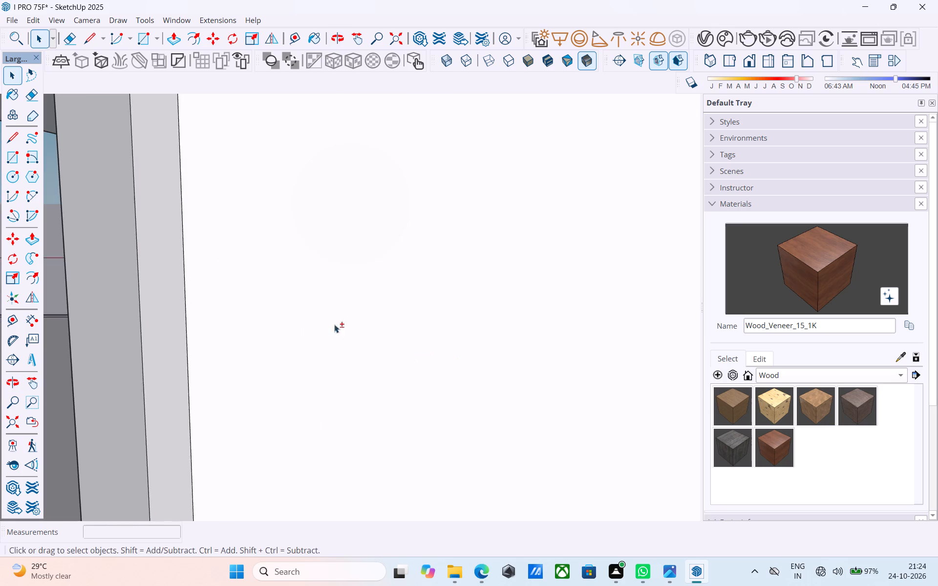
{"action": "scroll", "coordinate": [407, 375], "scroll_direction": "down", "scroll_amount": 2, "text": "shift"}
{"action": "middle_click_drag", "start_coordinate": [398, 384], "coordinate": [376, 237], "text": "shift"}
{"action": "middle_click_drag", "start_coordinate": [518, 354], "coordinate": [375, 295], "text": "shift"}
{"action": "scroll", "coordinate": [383, 337], "scroll_direction": "down", "scroll_amount": 3}
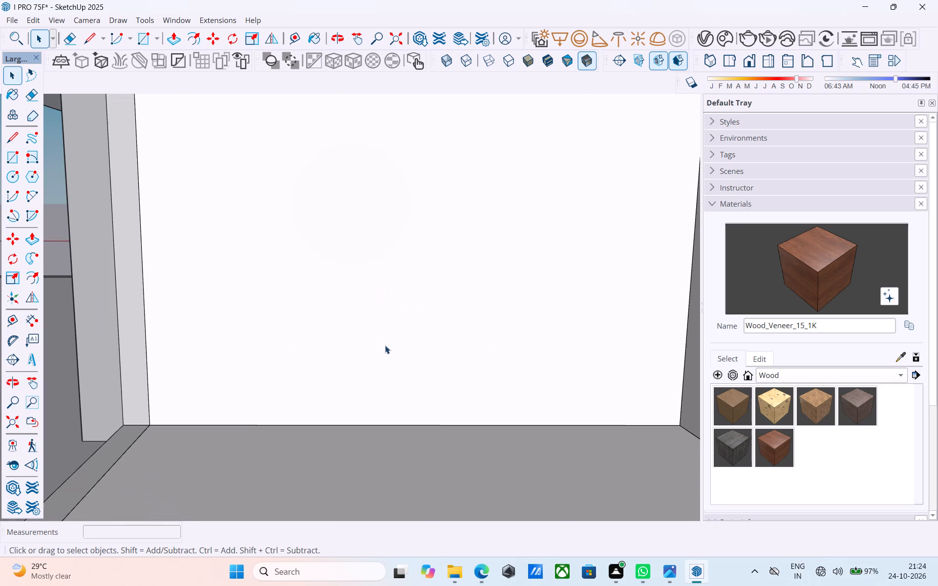
{"action": "middle_click_drag", "start_coordinate": [385, 350], "coordinate": [396, 380]}
{"action": "key", "text": "r"}
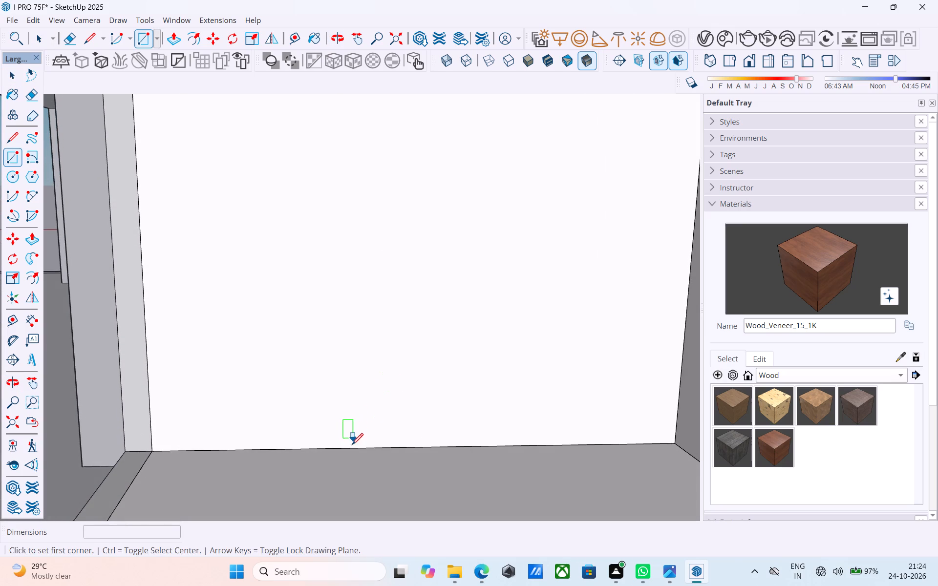
{"action": "left_click", "coordinate": [352, 446]}
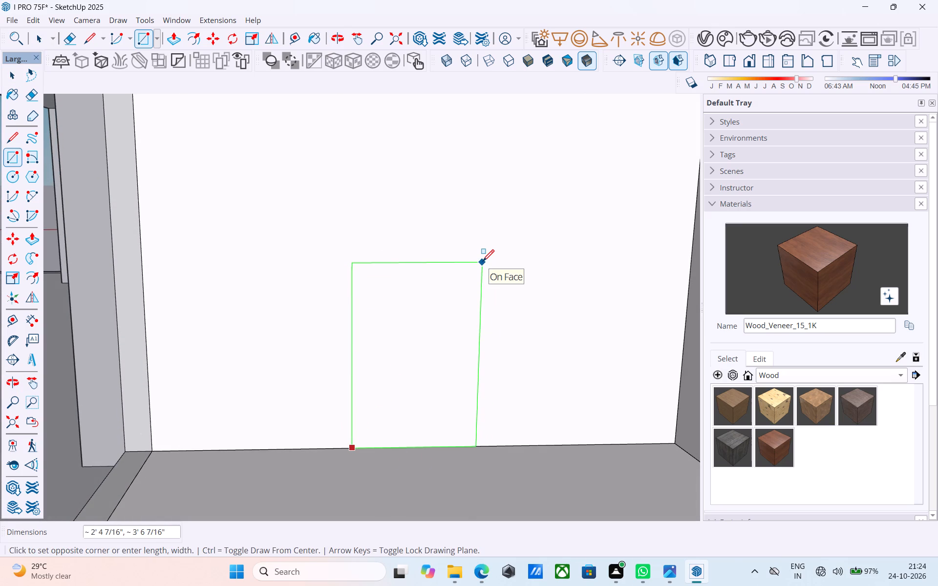
{"action": "type", "text": "7',4'"}
{"action": "key", "text": "Return"}
{"action": "type", "text": "4',7'"}
{"action": "key", "text": "Return"}
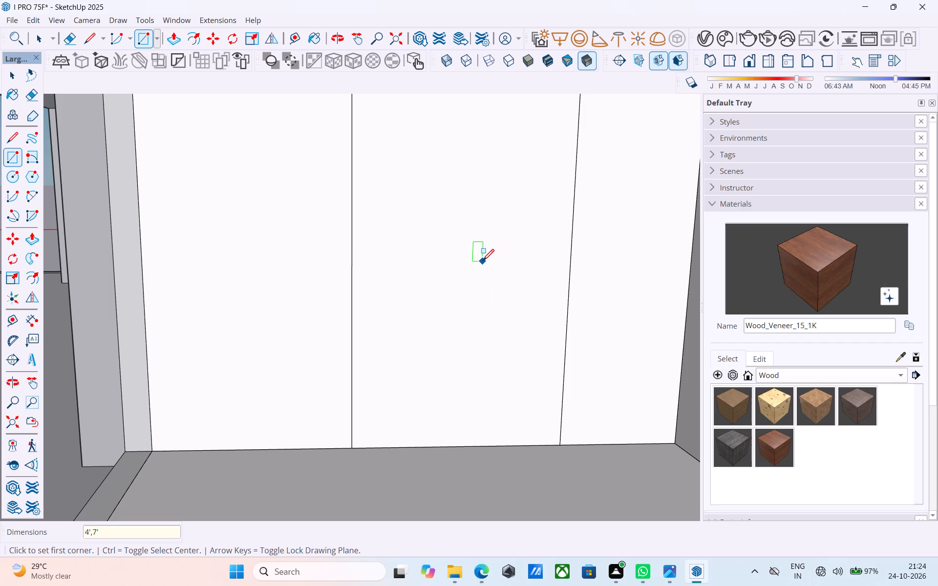
Offset the outline of the ground-floor door rectangle inward by 3" to form a frame.
{"action": "key", "text": "space"}
{"action": "left_click", "coordinate": [483, 262]}
{"action": "key", "text": "f"}
{"action": "left_click", "coordinate": [482, 262]}
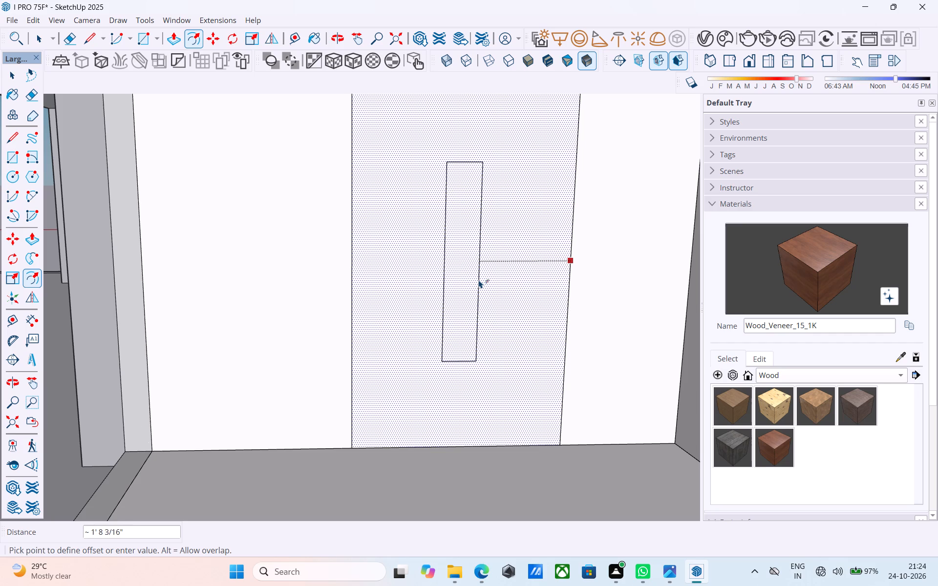
{"action": "type", "text": "3\""}
{"action": "key", "text": "Return"}
Push the face inside the ground-floor door frame 1' 6" into the wall.
{"action": "key", "text": "space"}
{"action": "left_click", "coordinate": [496, 280]}
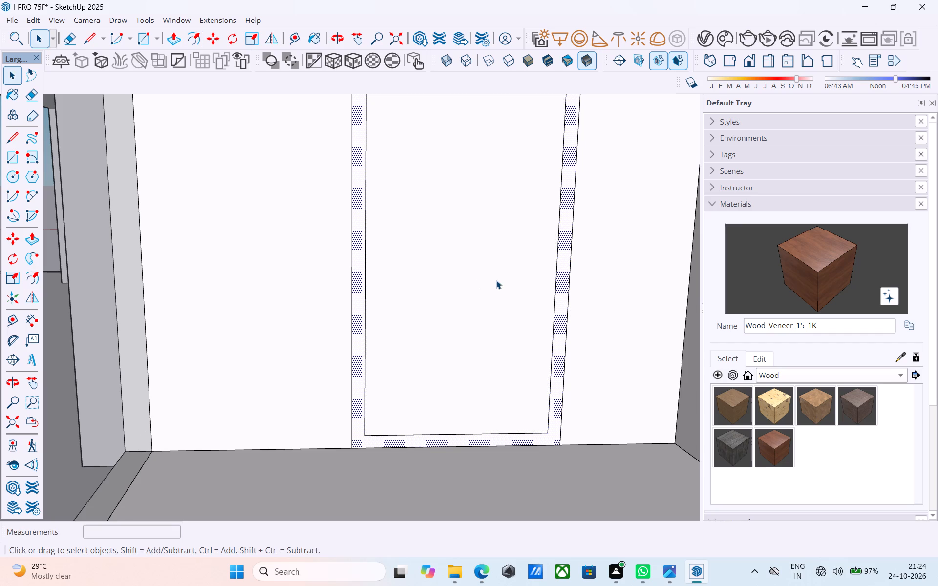
{"action": "scroll", "coordinate": [496, 310], "scroll_direction": "down", "scroll_amount": 3}
{"action": "middle_click_drag", "start_coordinate": [488, 301], "coordinate": [483, 276]}
{"action": "scroll", "coordinate": [485, 273], "scroll_direction": "up", "scroll_amount": 9}
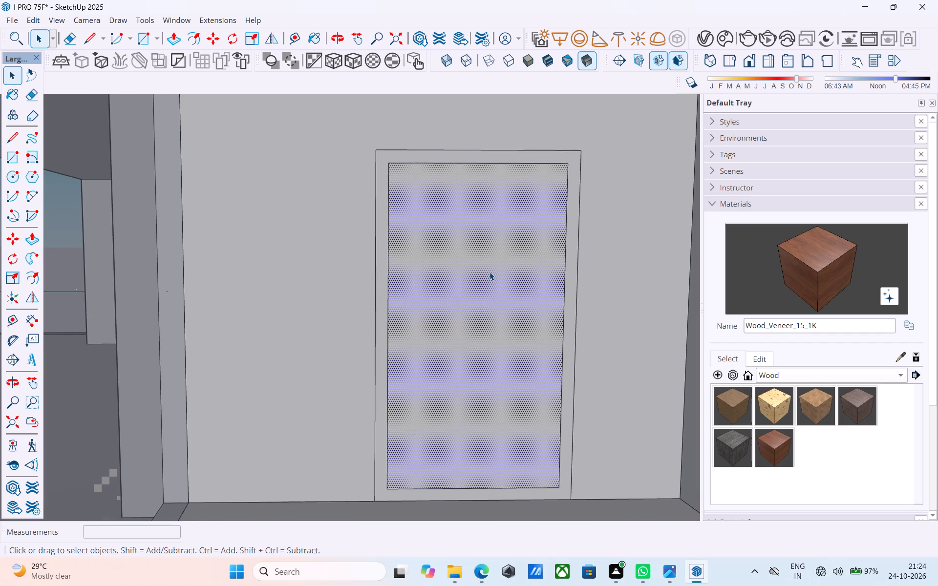
{"action": "scroll", "coordinate": [490, 272], "scroll_direction": "up", "scroll_amount": 20}
{"action": "scroll", "coordinate": [490, 272], "scroll_direction": "up", "scroll_amount": 11}
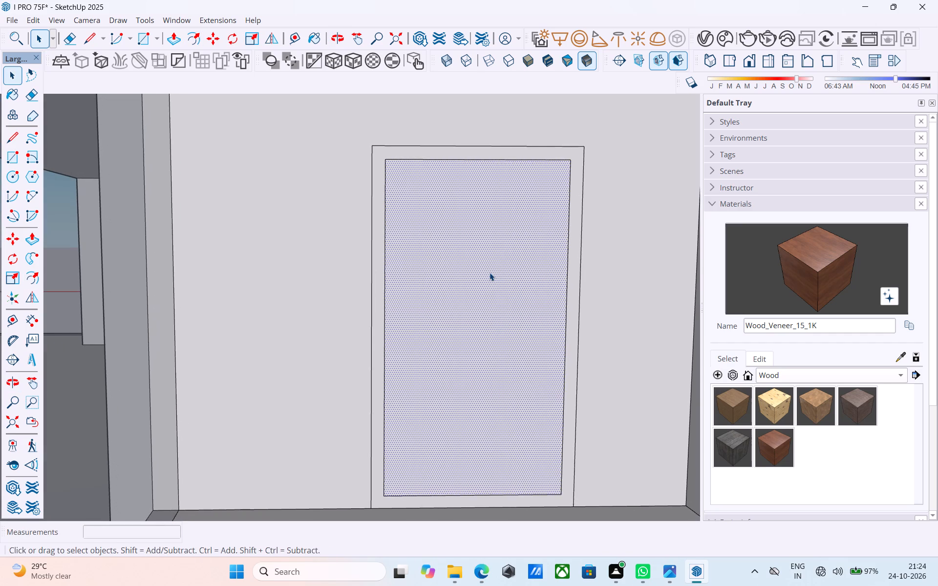
{"action": "scroll", "coordinate": [490, 272], "scroll_direction": "up", "scroll_amount": 20}
{"action": "scroll", "coordinate": [490, 272], "scroll_direction": "up", "scroll_amount": 3}
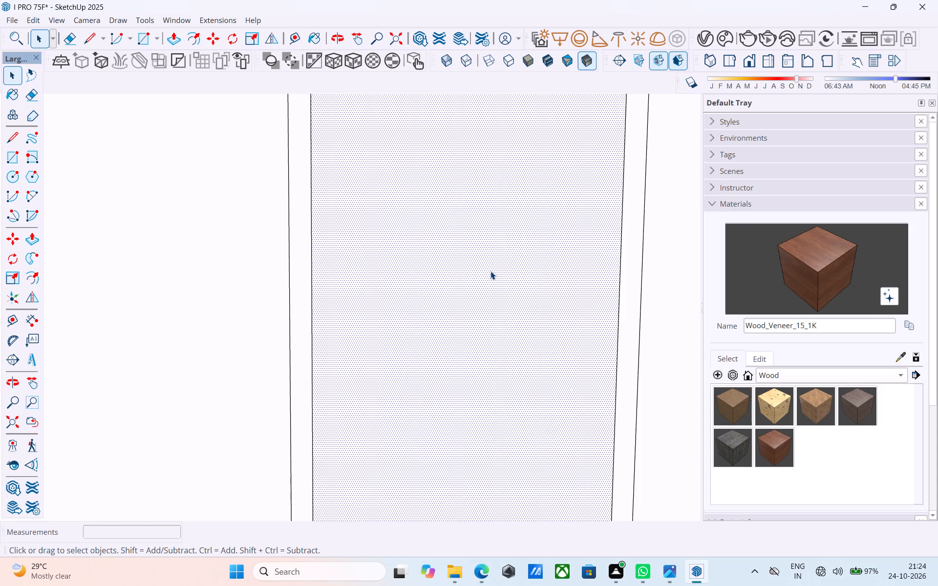
{"action": "scroll", "coordinate": [490, 271], "scroll_direction": "down", "scroll_amount": 3}
{"action": "key", "text": "p"}
{"action": "left_click", "coordinate": [503, 298]}
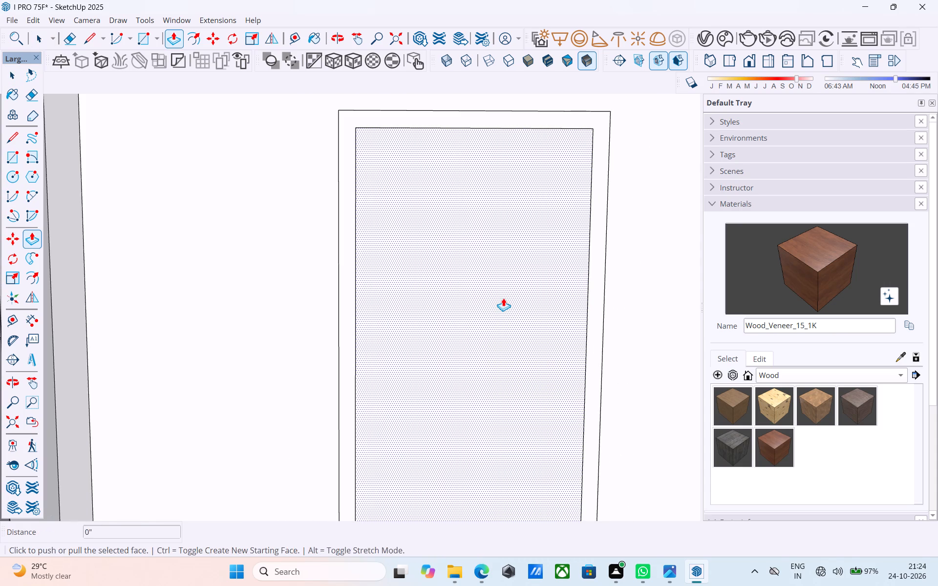
{"action": "scroll", "coordinate": [502, 277], "scroll_direction": "up", "scroll_amount": 1}
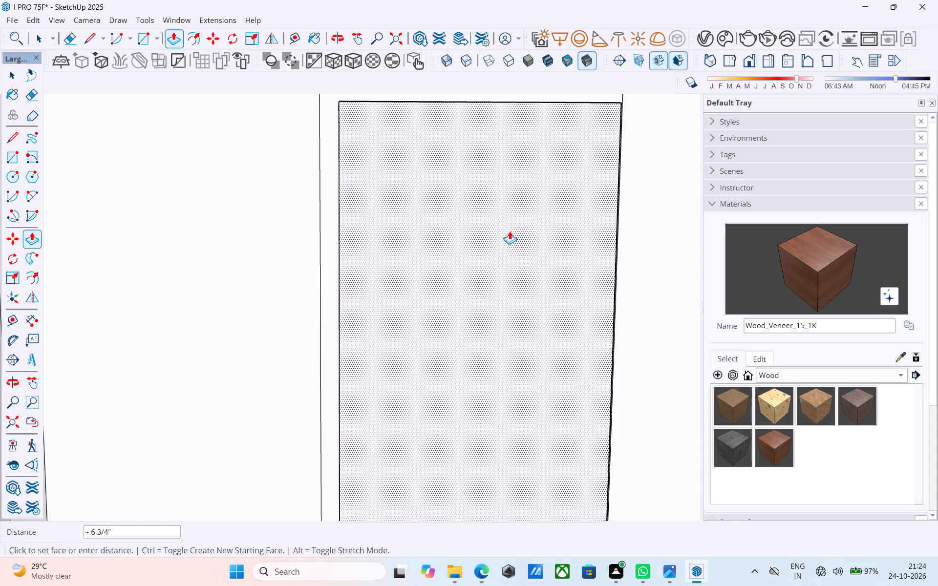
{"action": "key", "text": "space"}
{"action": "scroll", "coordinate": [520, 242], "scroll_direction": "down", "scroll_amount": 1}
{"action": "left_click", "coordinate": [520, 241]}
{"action": "key", "text": "p"}
{"action": "left_click", "coordinate": [531, 273]}
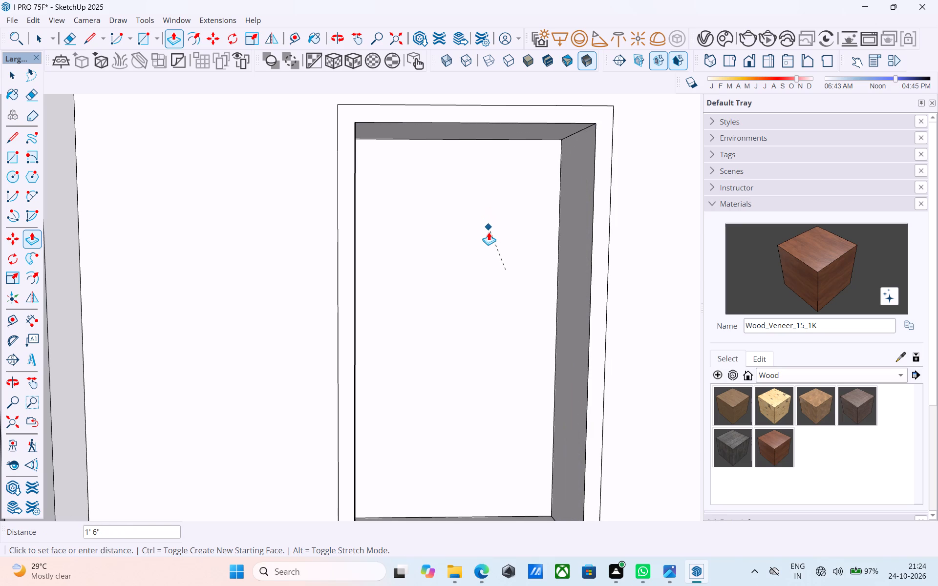
{"action": "left_click", "coordinate": [492, 253]}
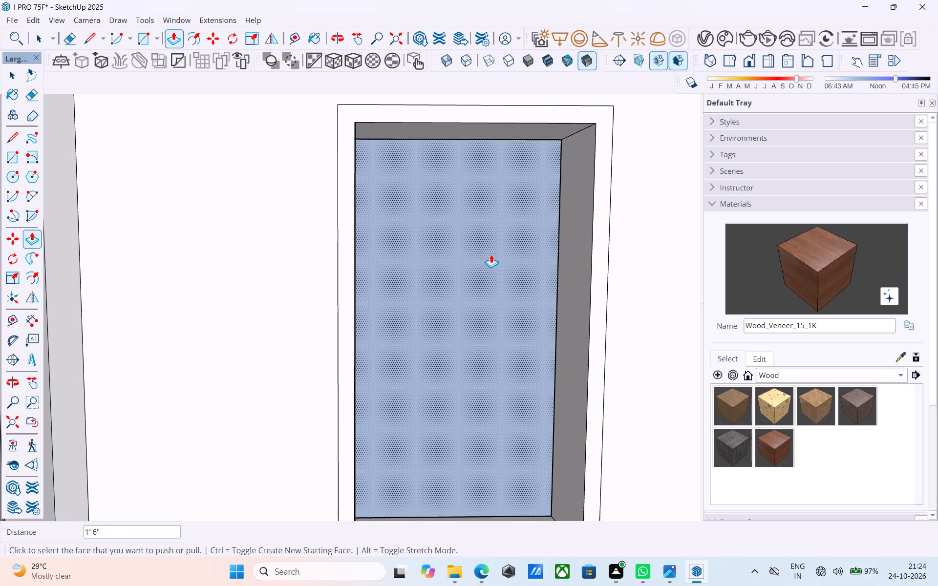
Delete the back face of the ground-floor door recess.
{"action": "left_click", "coordinate": [491, 254]}
{"action": "key", "text": "space"}
{"action": "left_click", "coordinate": [478, 237]}
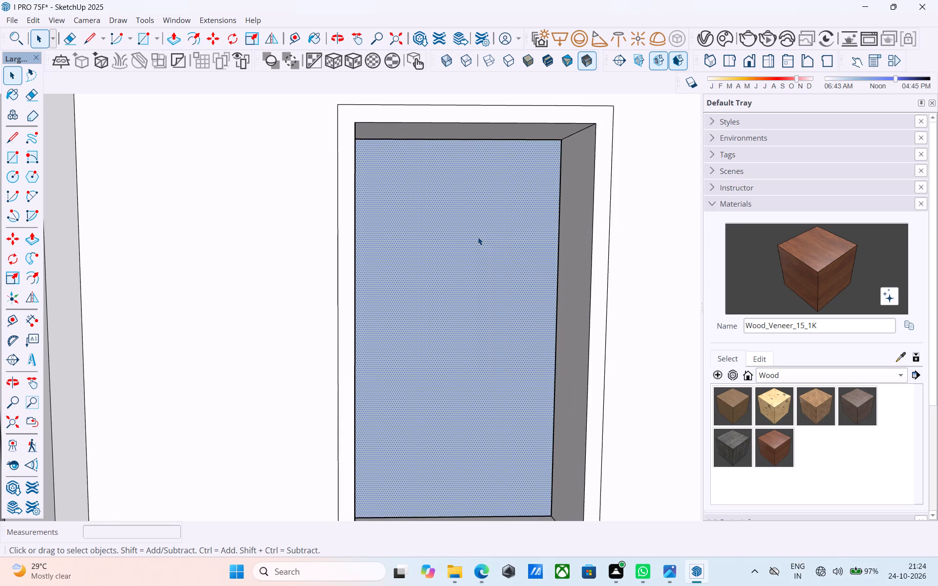
{"action": "key", "text": "Delete"}
Pull the front face of the narrow white pier beside the ground-floor glazed room 4' outward beneath the porch slab.
{"action": "middle_click_drag", "start_coordinate": [478, 235], "coordinate": [696, 217]}
{"action": "scroll", "coordinate": [499, 236], "scroll_direction": "down", "scroll_amount": 5}
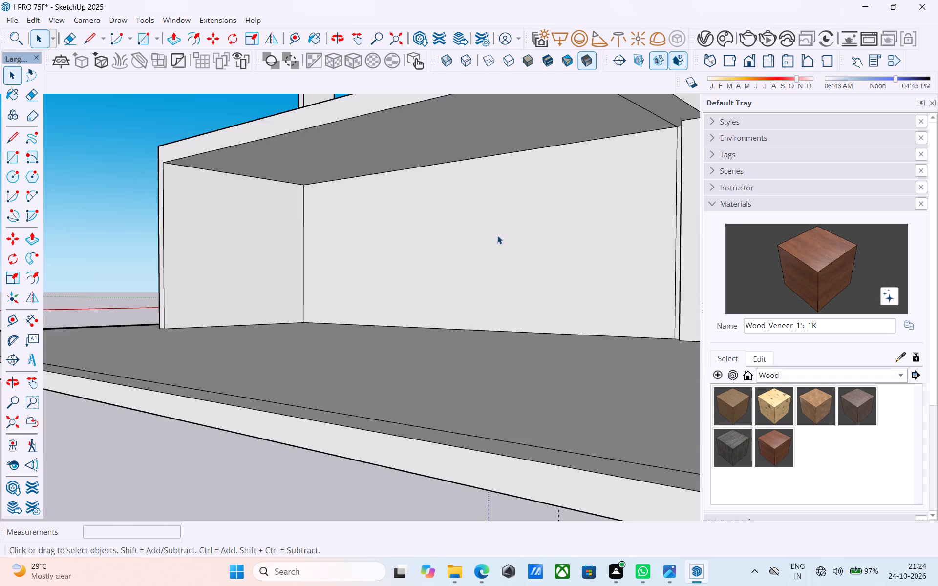
{"action": "scroll", "coordinate": [497, 235], "scroll_direction": "down", "scroll_amount": 12}
{"action": "middle_click_drag", "start_coordinate": [501, 245], "coordinate": [554, 247]}
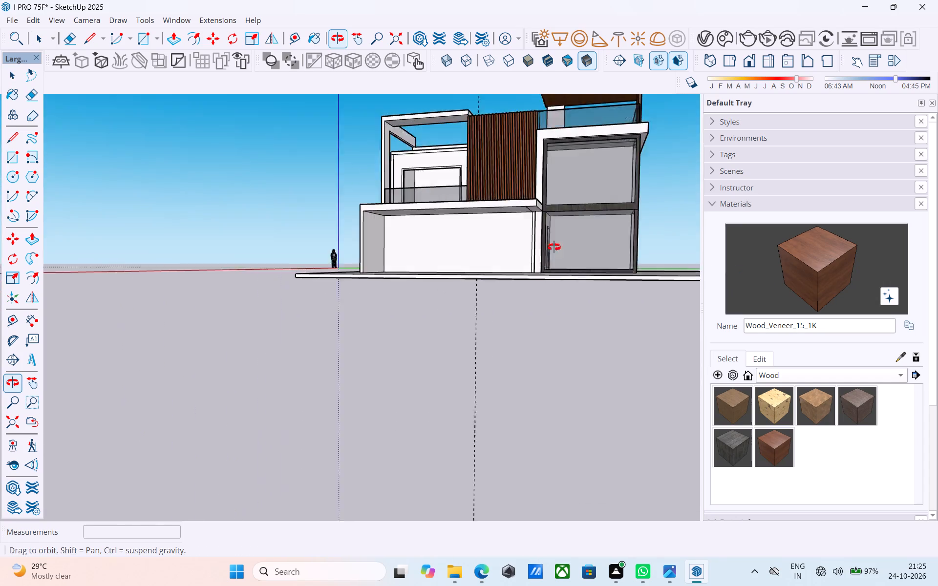
{"action": "middle_click_drag", "start_coordinate": [554, 247], "coordinate": [585, 308]}
{"action": "scroll", "coordinate": [510, 255], "scroll_direction": "up", "scroll_amount": 6}
{"action": "middle_click_drag", "start_coordinate": [508, 253], "coordinate": [578, 261]}
{"action": "scroll", "coordinate": [586, 273], "scroll_direction": "up", "scroll_amount": 9}
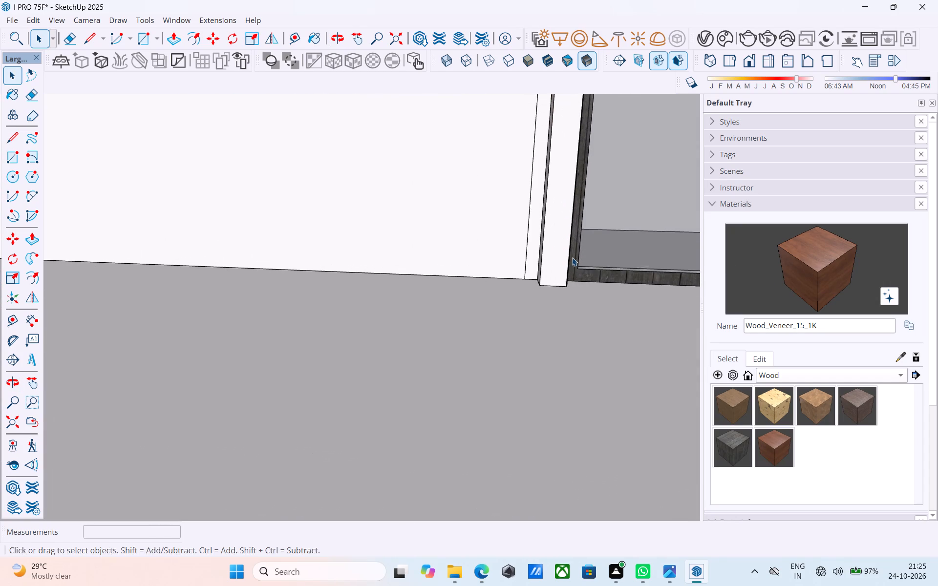
{"action": "left_click", "coordinate": [564, 252]}
{"action": "scroll", "coordinate": [558, 251], "scroll_direction": "down", "scroll_amount": 8}
{"action": "key", "text": "p"}
{"action": "left_click", "coordinate": [556, 251]}
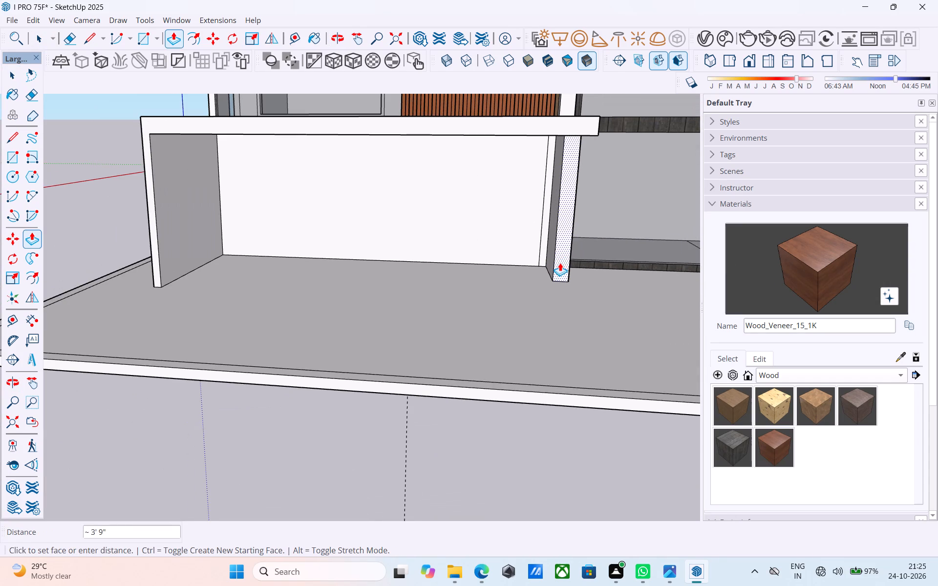
{"action": "key", "text": "4"}
{"action": "key", "text": "apostrophe"}
{"action": "key", "text": "Return"}
{"action": "key", "text": "space"}
Copy the vertical edge near the pier 1' along the porch's back wall, away from the pier.
{"action": "scroll", "coordinate": [532, 229], "scroll_direction": "down", "scroll_amount": 3}
{"action": "middle_click_drag", "start_coordinate": [532, 229], "coordinate": [528, 233], "text": "shift"}
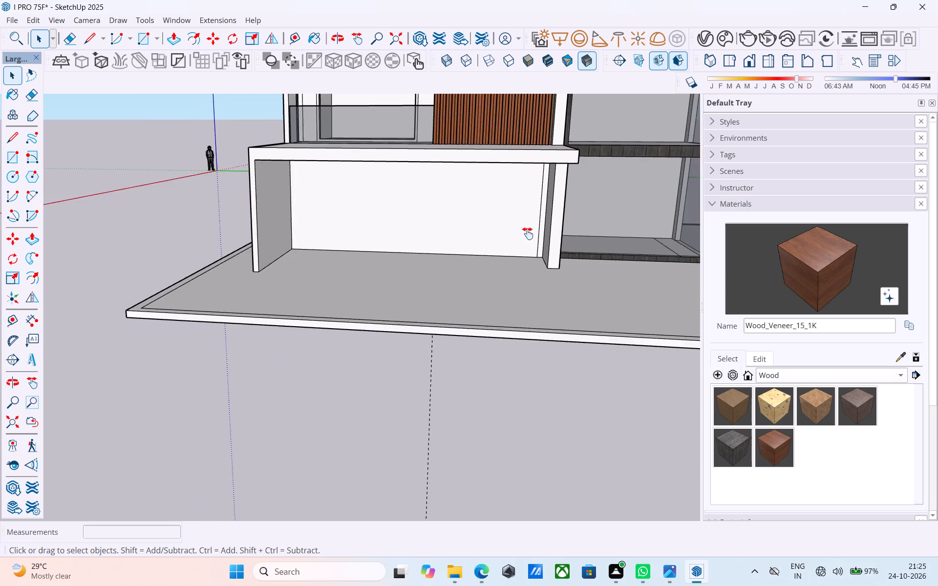
{"action": "middle_click_drag", "start_coordinate": [528, 233], "coordinate": [521, 287], "text": "shift"}
{"action": "scroll", "coordinate": [526, 286], "scroll_direction": "up", "scroll_amount": 6}
{"action": "key", "text": "t"}
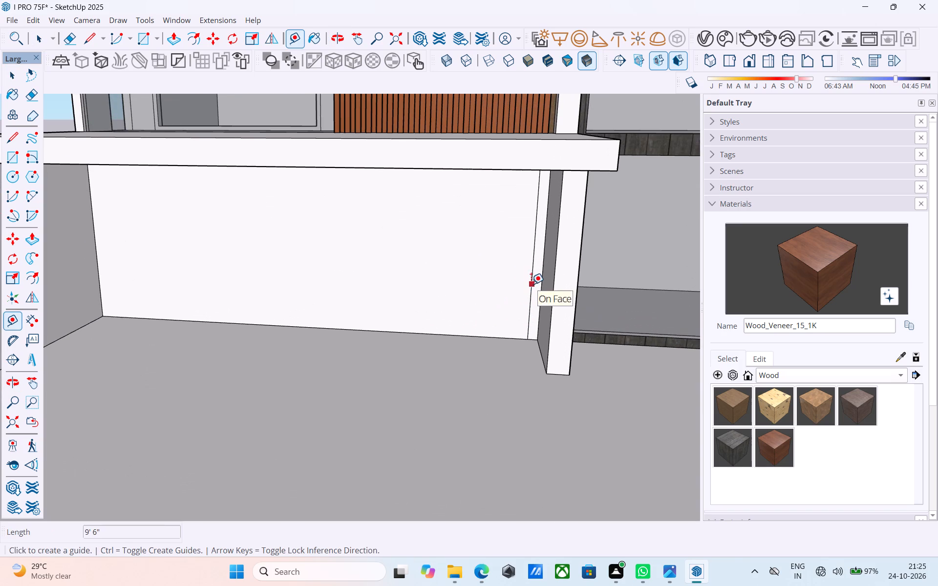
{"action": "key", "text": "space"}
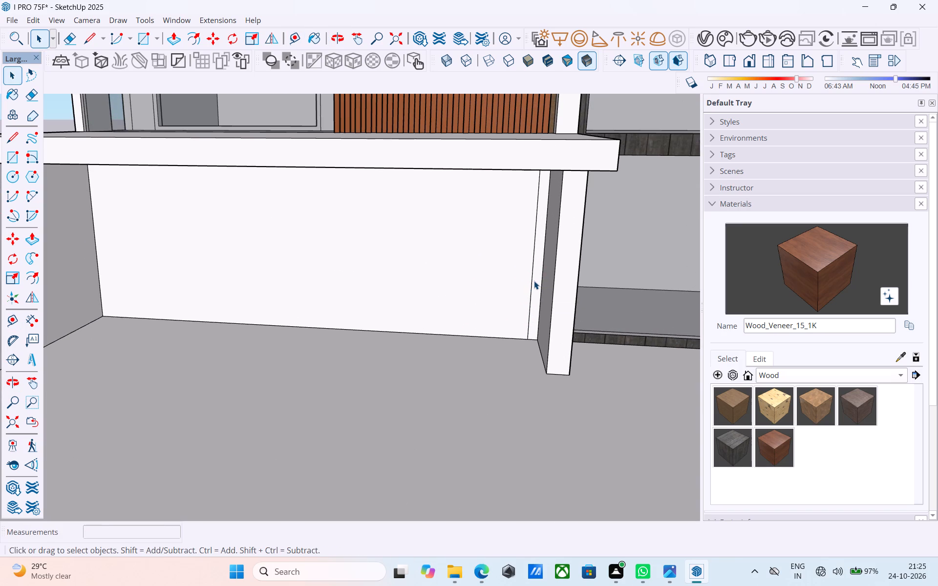
{"action": "left_click", "coordinate": [530, 296]}
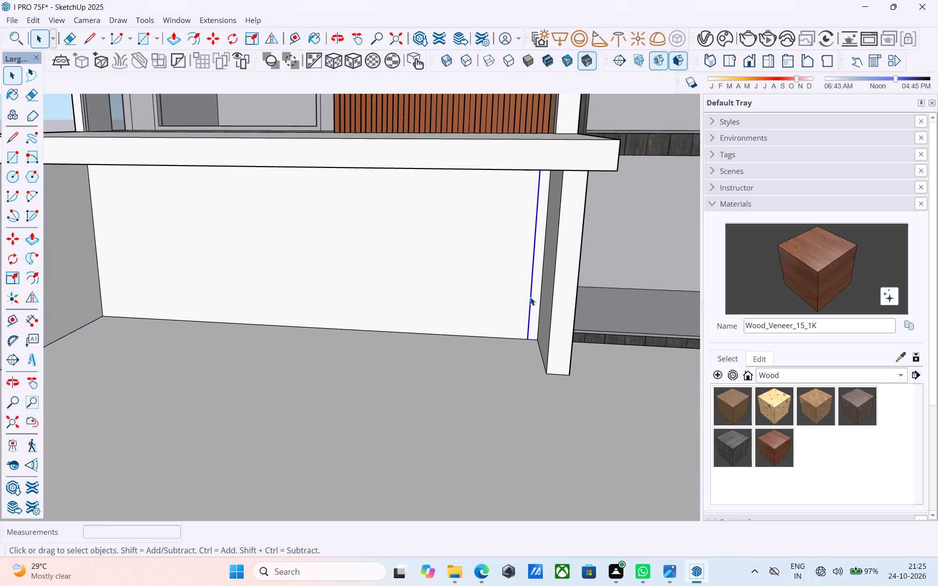
{"action": "key", "text": "m"}
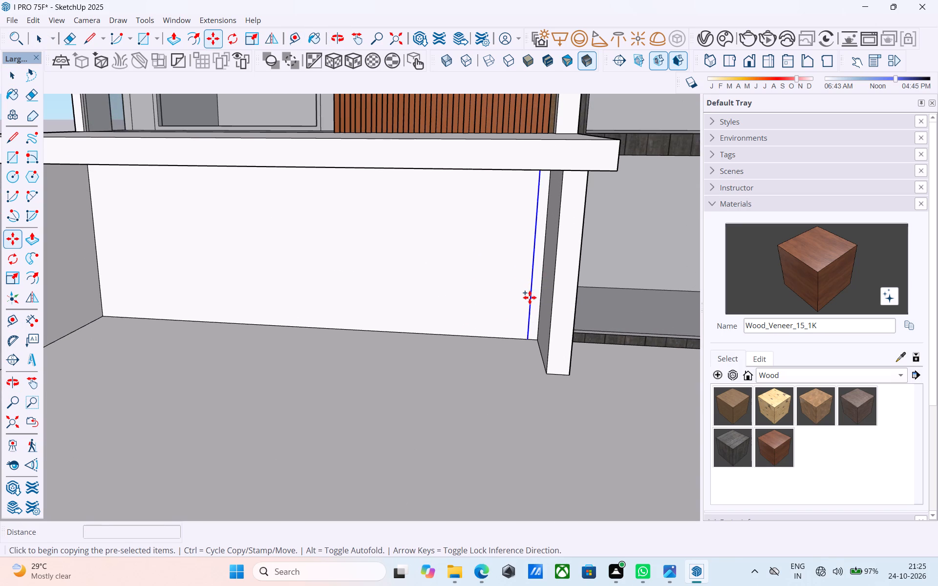
{"action": "left_click", "coordinate": [531, 335]}
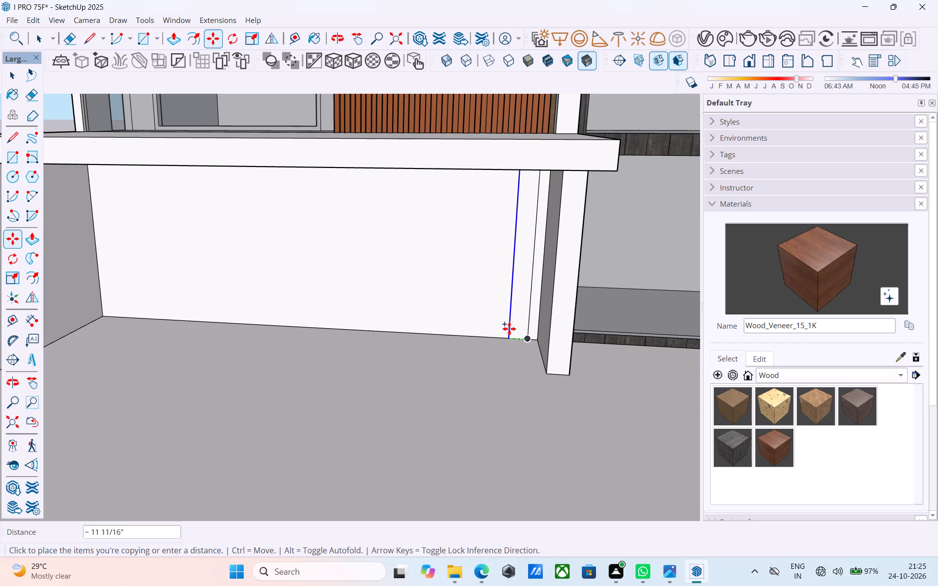
{"action": "type", "text": "1'"}
{"action": "key", "text": "Return"}
{"action": "key", "text": "space"}
Draw an 8' by 4' door rectangle on the porch's back wall, starting from the foot of the copied edge.
{"action": "key", "text": "r"}
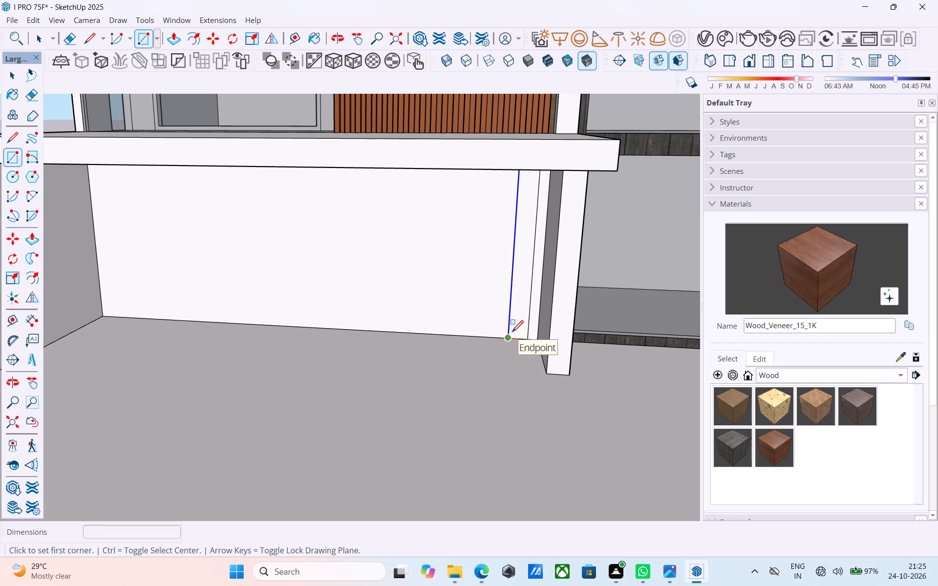
{"action": "left_click", "coordinate": [508, 337]}
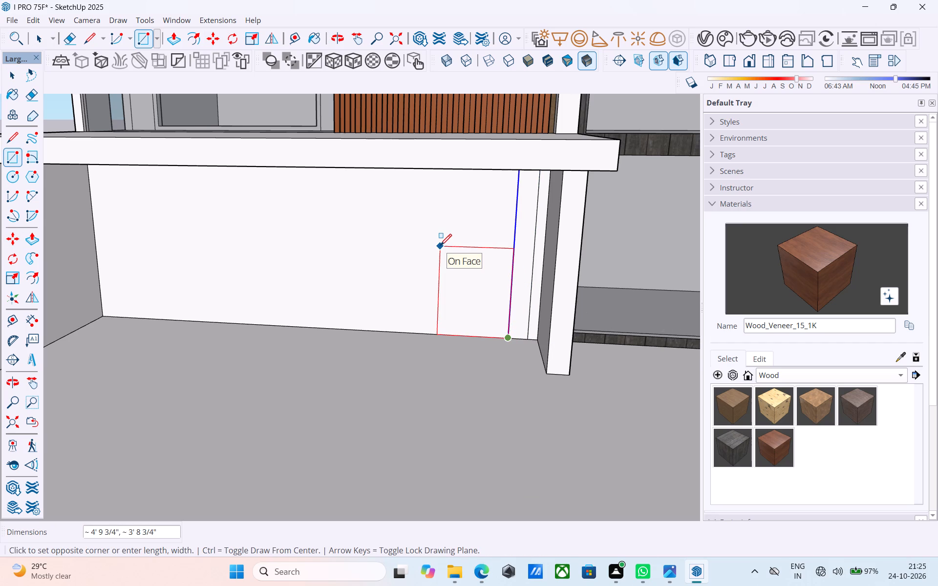
{"action": "type", "text": "8',4'"}
{"action": "key", "text": "Return"}
{"action": "key", "text": "space"}
Offset the outline of the porch door rectangle inward by 3" to form a frame.
{"action": "left_click", "coordinate": [440, 247]}
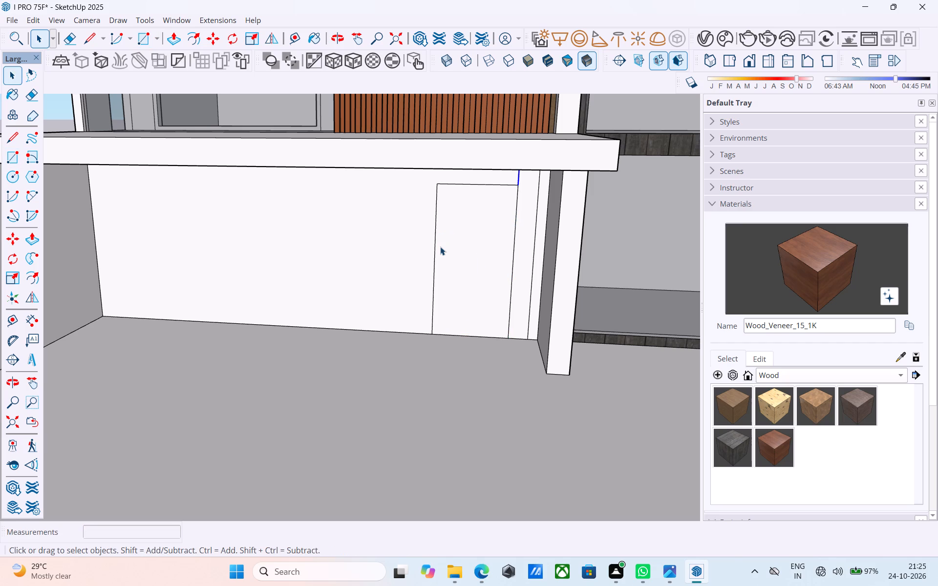
{"action": "key", "text": "f"}
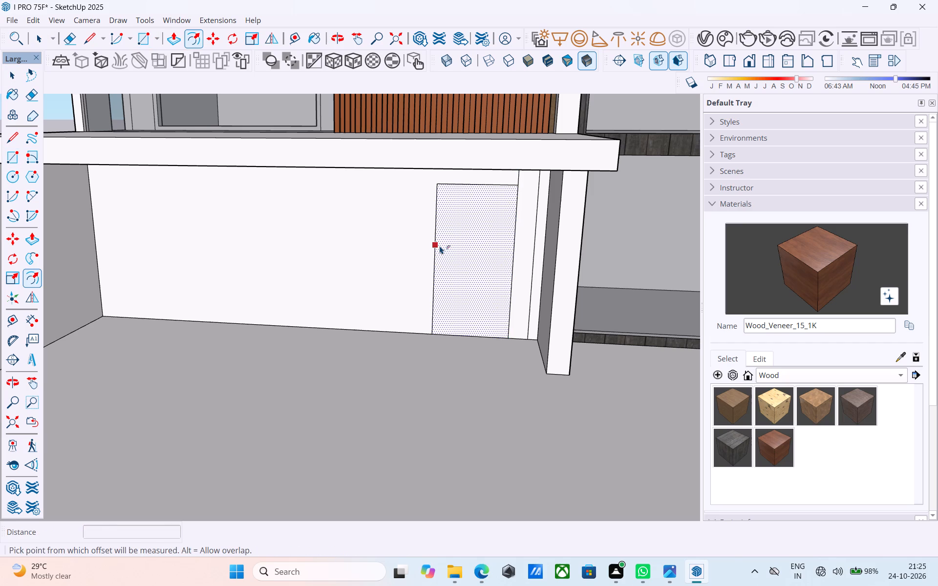
{"action": "left_click", "coordinate": [440, 246]}
{"action": "key", "text": "3"}
{"action": "key", "text": "shift+quotedbl"}
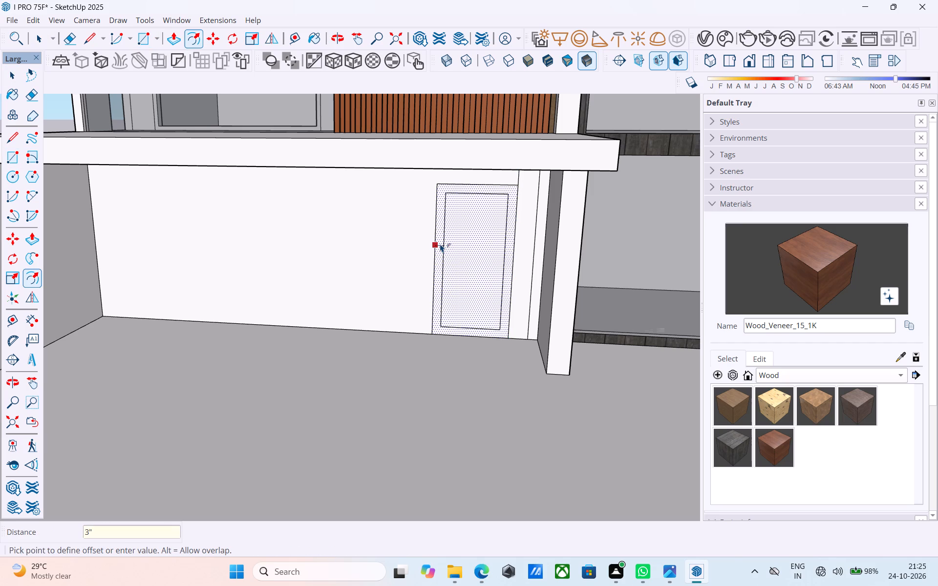
{"action": "key", "text": "Return"}
{"action": "key", "text": "space"}
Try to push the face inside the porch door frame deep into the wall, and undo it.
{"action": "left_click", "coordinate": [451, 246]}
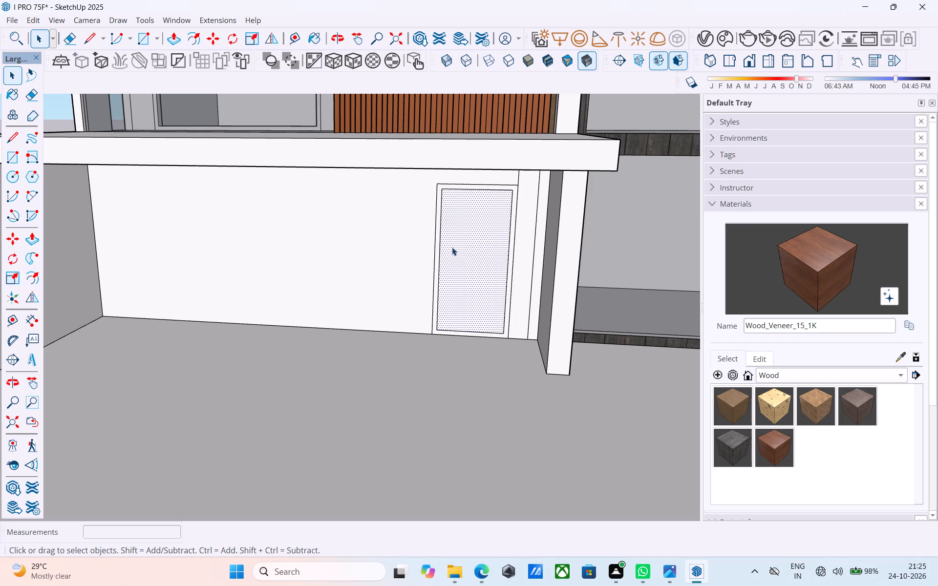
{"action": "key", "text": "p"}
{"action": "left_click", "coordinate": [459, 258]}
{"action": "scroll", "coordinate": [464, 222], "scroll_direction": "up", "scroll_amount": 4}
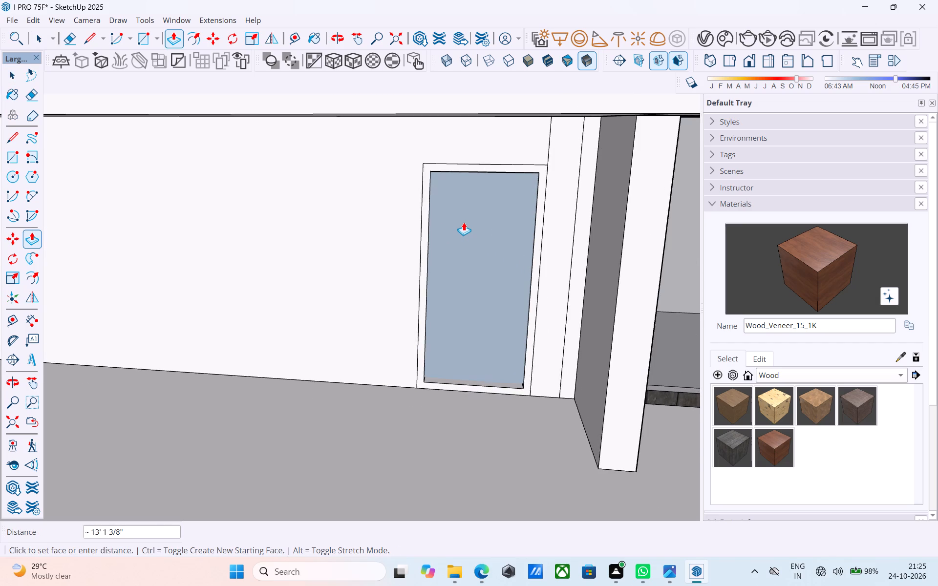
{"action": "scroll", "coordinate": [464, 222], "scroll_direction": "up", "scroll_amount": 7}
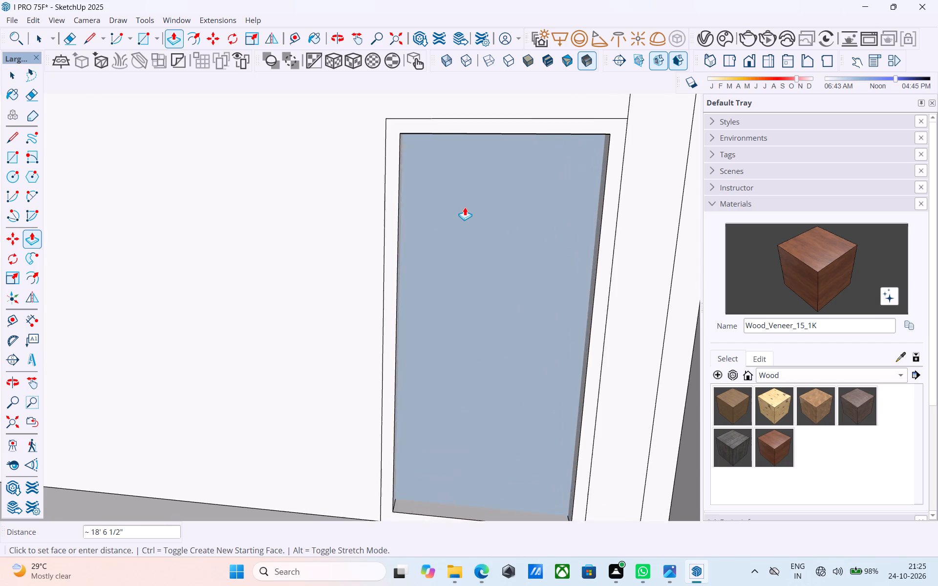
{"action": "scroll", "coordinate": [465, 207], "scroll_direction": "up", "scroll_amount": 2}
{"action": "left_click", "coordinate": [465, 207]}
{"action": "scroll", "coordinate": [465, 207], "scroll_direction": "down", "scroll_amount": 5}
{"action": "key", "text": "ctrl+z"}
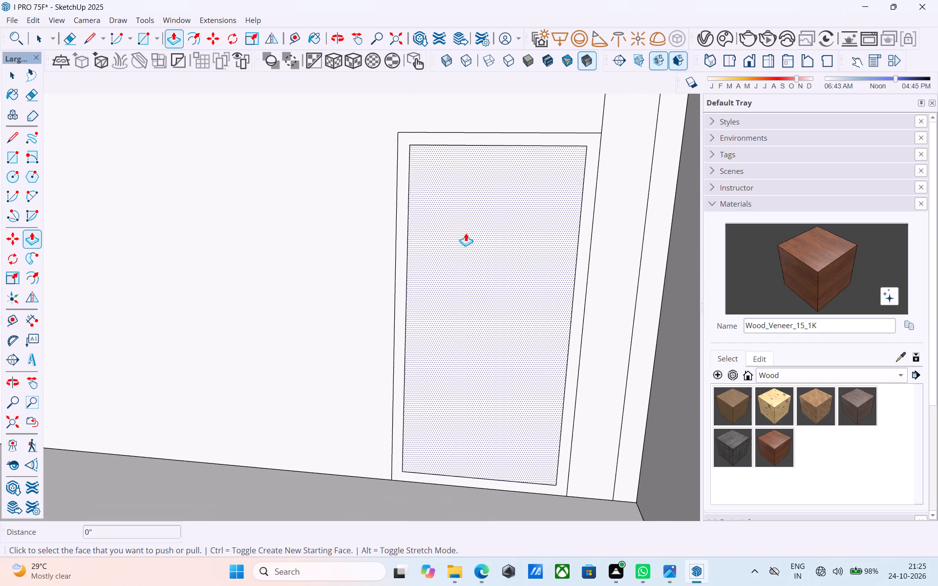
Push the face inside the porch door frame 6" through the wall to open the doorway.
{"action": "left_click", "coordinate": [475, 295]}
{"action": "scroll", "coordinate": [474, 283], "scroll_direction": "up", "scroll_amount": 3}
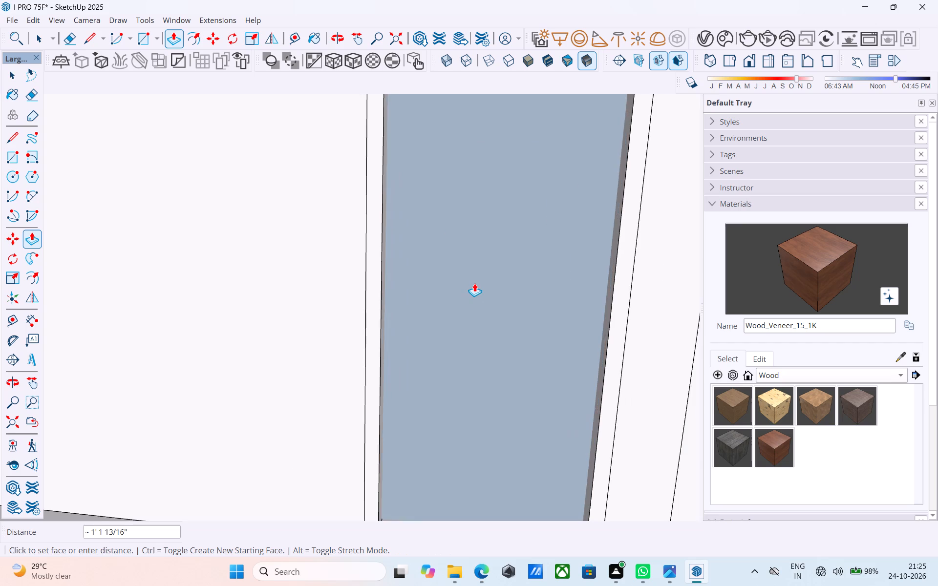
{"action": "middle_click_drag", "start_coordinate": [474, 283], "coordinate": [372, 271]}
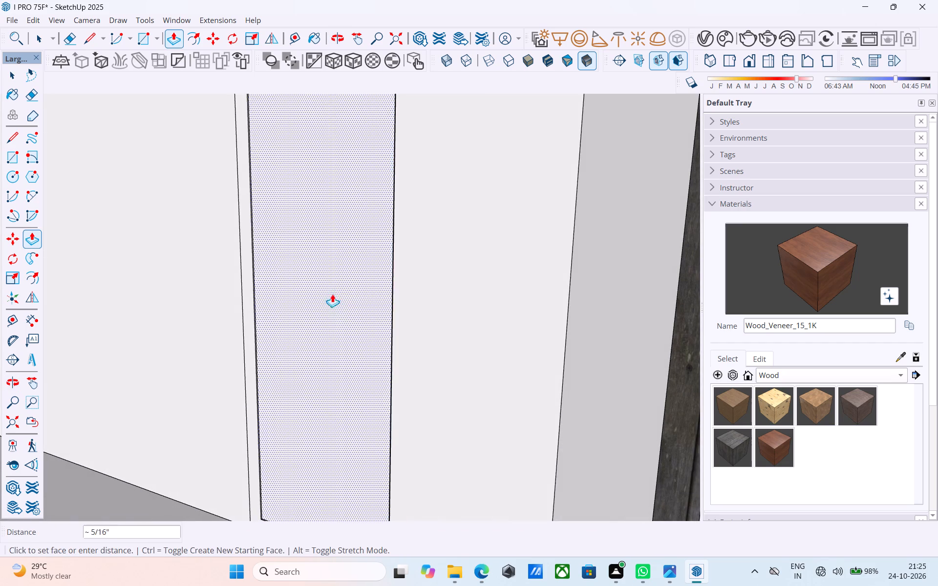
{"action": "scroll", "coordinate": [360, 244], "scroll_direction": "up", "scroll_amount": 3}
{"action": "left_click", "coordinate": [360, 244]}
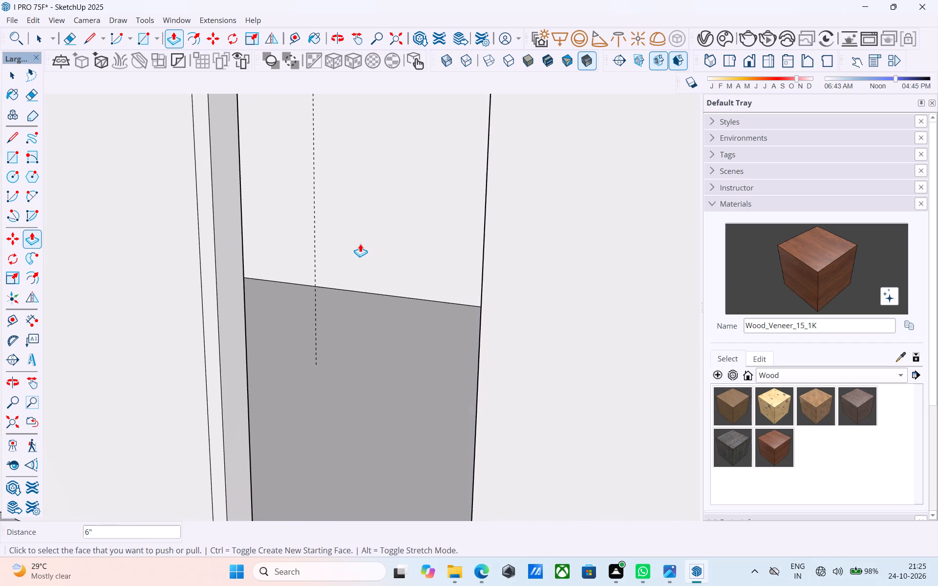
{"action": "key", "text": "space"}
Erase the leftover vertical edge between the porch door's upper corner and the slab above.
{"action": "scroll", "coordinate": [360, 244], "scroll_direction": "down", "scroll_amount": 12}
{"action": "middle_click_drag", "start_coordinate": [353, 252], "coordinate": [504, 247]}
{"action": "scroll", "coordinate": [379, 218], "scroll_direction": "up", "scroll_amount": 4}
{"action": "key", "text": "e"}
{"action": "scroll", "coordinate": [383, 209], "scroll_direction": "up", "scroll_amount": 3}
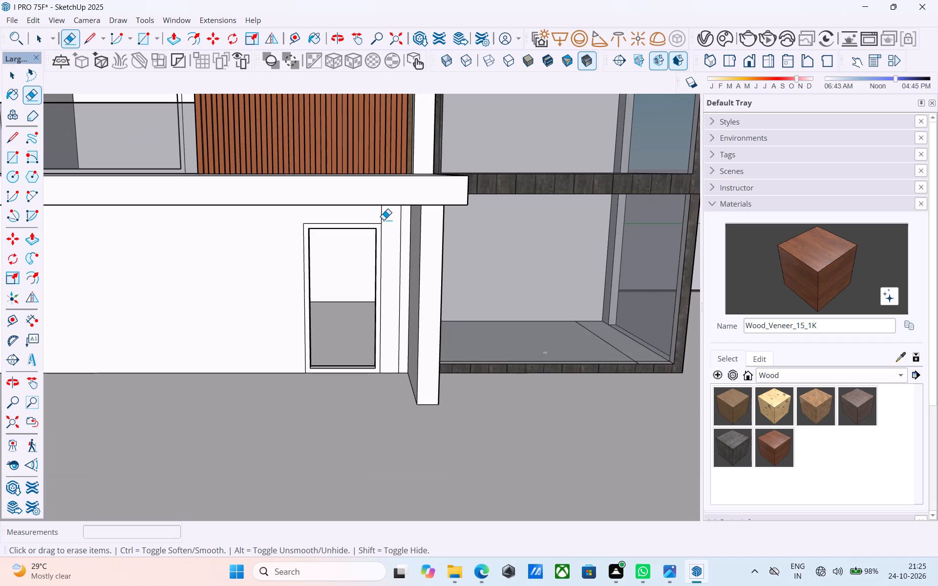
{"action": "left_click", "coordinate": [384, 220]}
{"action": "key", "text": "space"}
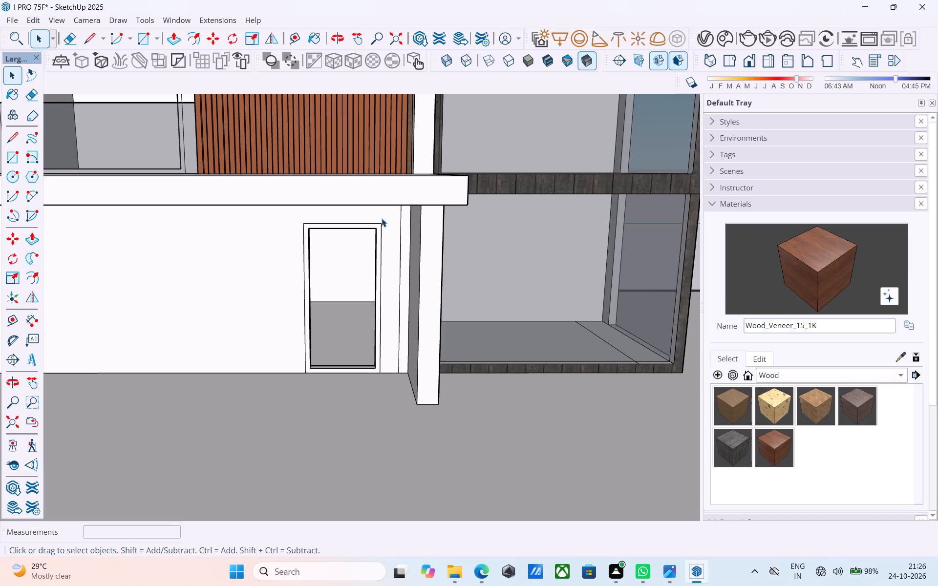
Examine the whole house from the front and from above to check the porch door and overall massing.
{"action": "scroll", "coordinate": [394, 209], "scroll_direction": "up", "scroll_amount": 1}
{"action": "scroll", "coordinate": [427, 247], "scroll_direction": "down", "scroll_amount": 12}
{"action": "middle_click_drag", "start_coordinate": [331, 307], "coordinate": [342, 254]}
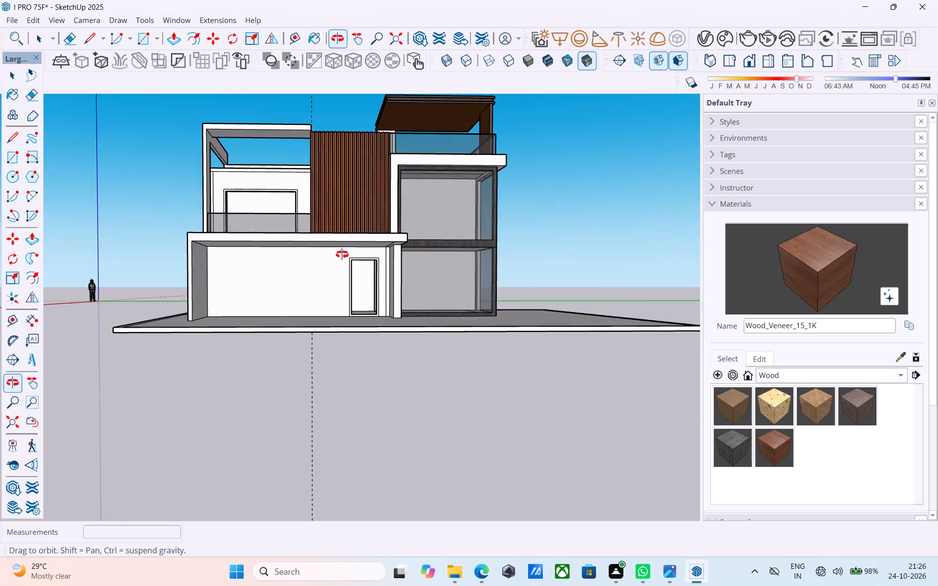
{"action": "middle_click_drag", "start_coordinate": [342, 254], "coordinate": [341, 254]}
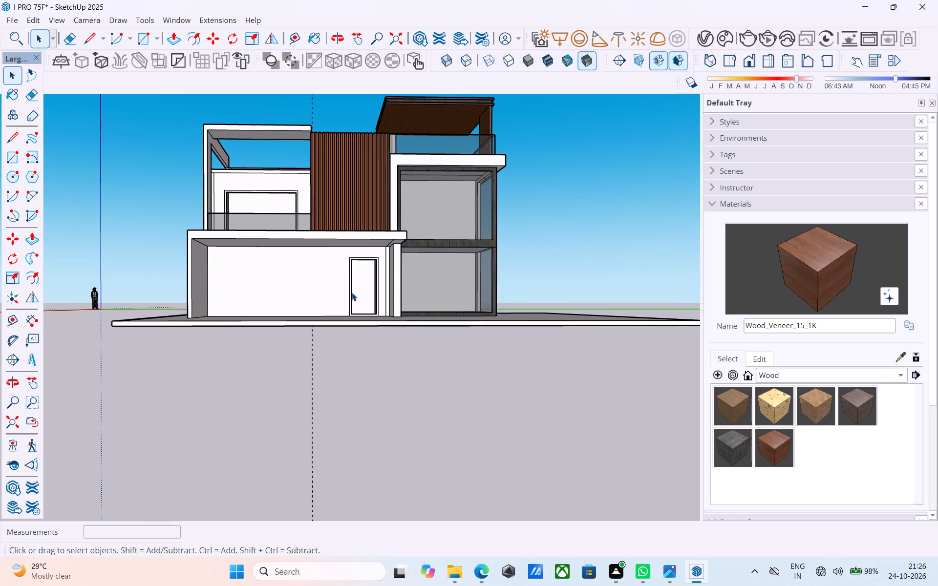
{"action": "scroll", "coordinate": [331, 253], "scroll_direction": "down", "scroll_amount": 3}
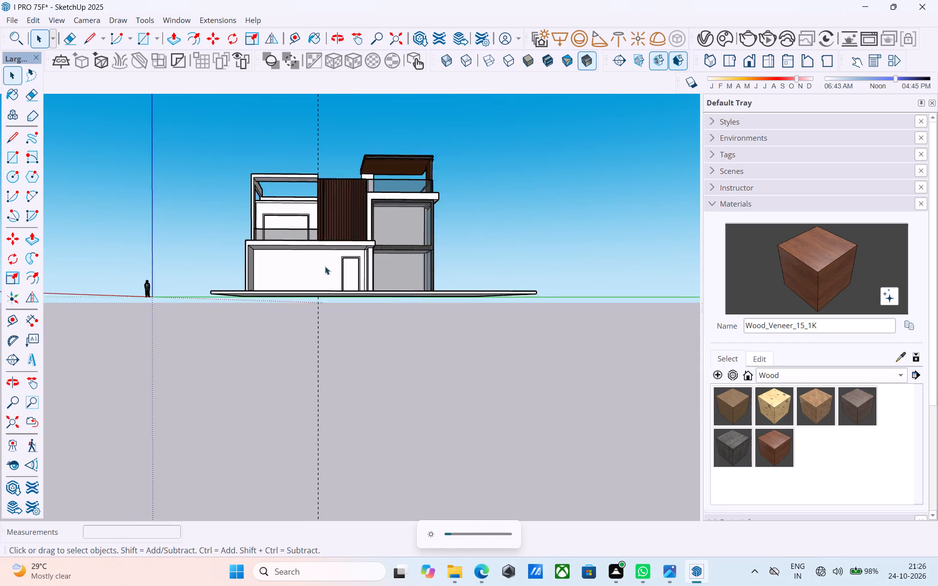
{"action": "scroll", "coordinate": [325, 266], "scroll_direction": "down", "scroll_amount": 5}
{"action": "middle_click_drag", "start_coordinate": [328, 318], "coordinate": [345, 442]}
{"action": "middle_click_drag", "start_coordinate": [307, 209], "coordinate": [531, 245]}
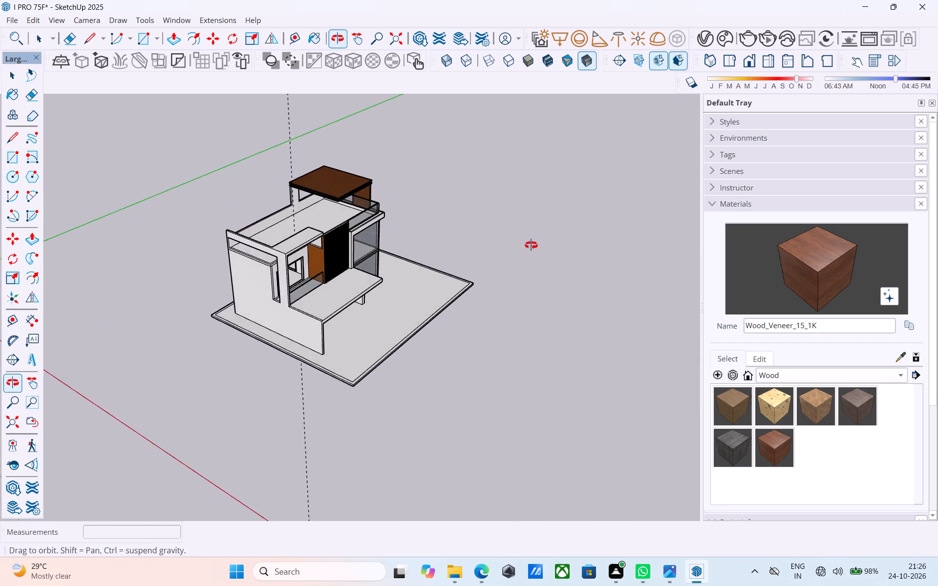
{"action": "middle_click_drag", "start_coordinate": [531, 245], "coordinate": [567, 240]}
{"action": "middle_click_drag", "start_coordinate": [456, 267], "coordinate": [405, 261]}
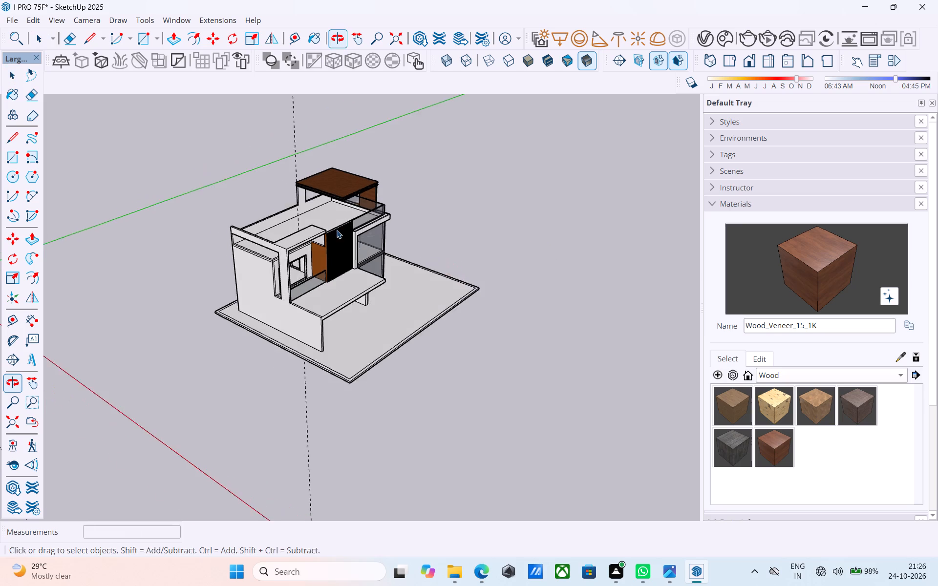
Offset the outline of the wood-clad terrace canopy's underside inward by 2'.
{"action": "scroll", "coordinate": [316, 224], "scroll_direction": "up", "scroll_amount": 12}
{"action": "middle_click_drag", "start_coordinate": [312, 264], "coordinate": [247, 228]}
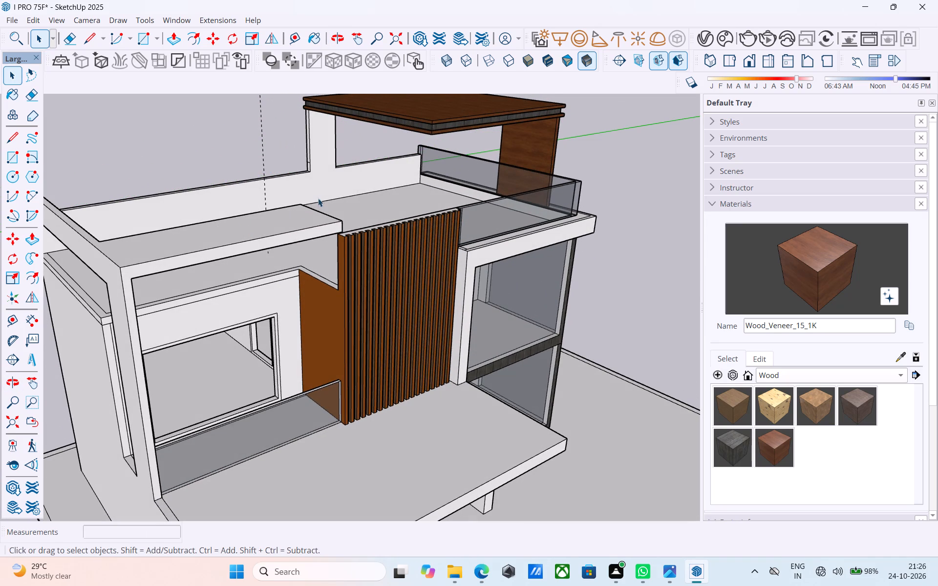
{"action": "middle_click_drag", "start_coordinate": [326, 199], "coordinate": [372, 187]}
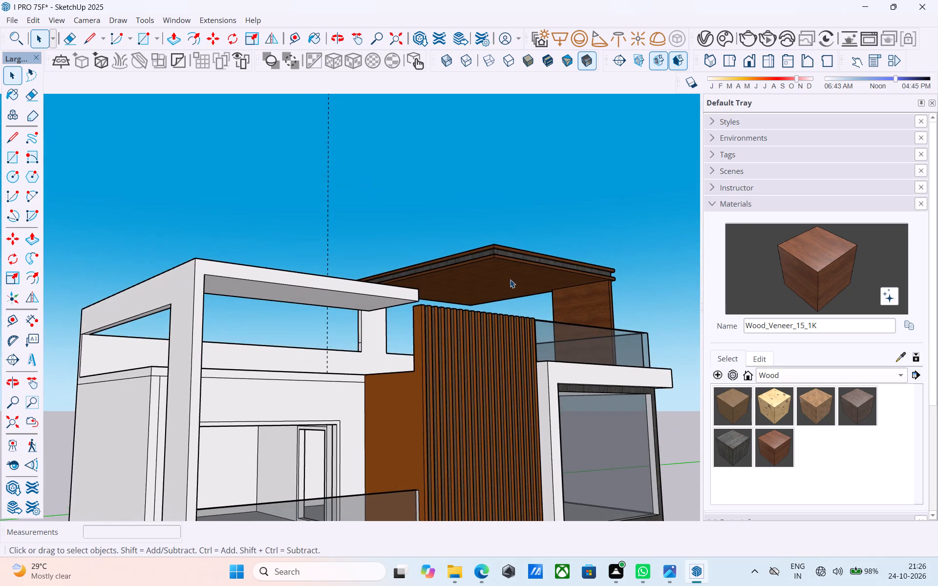
{"action": "middle_click_drag", "start_coordinate": [512, 281], "coordinate": [337, 271]}
{"action": "scroll", "coordinate": [531, 275], "scroll_direction": "up", "scroll_amount": 4}
{"action": "left_click", "coordinate": [523, 265]}
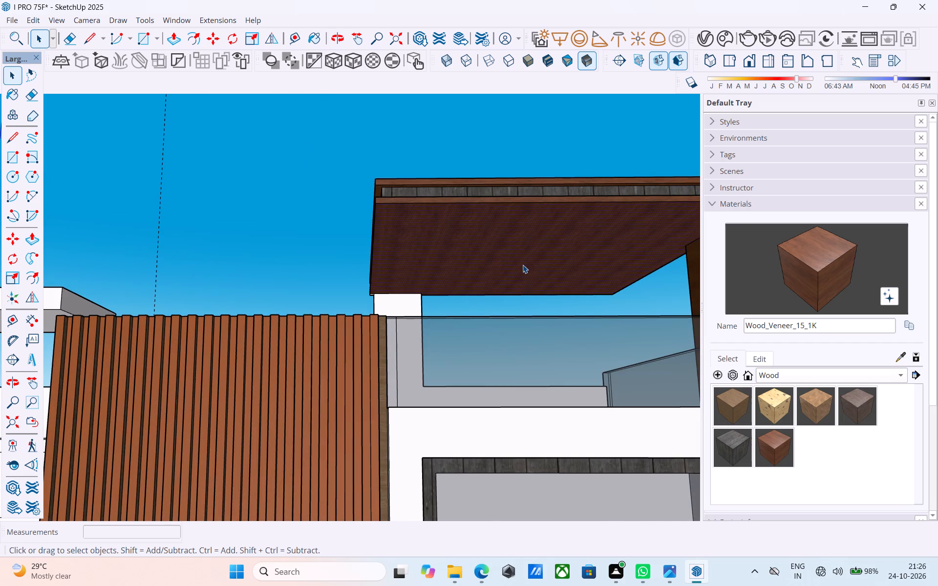
{"action": "key", "text": "f"}
{"action": "left_click", "coordinate": [522, 264]}
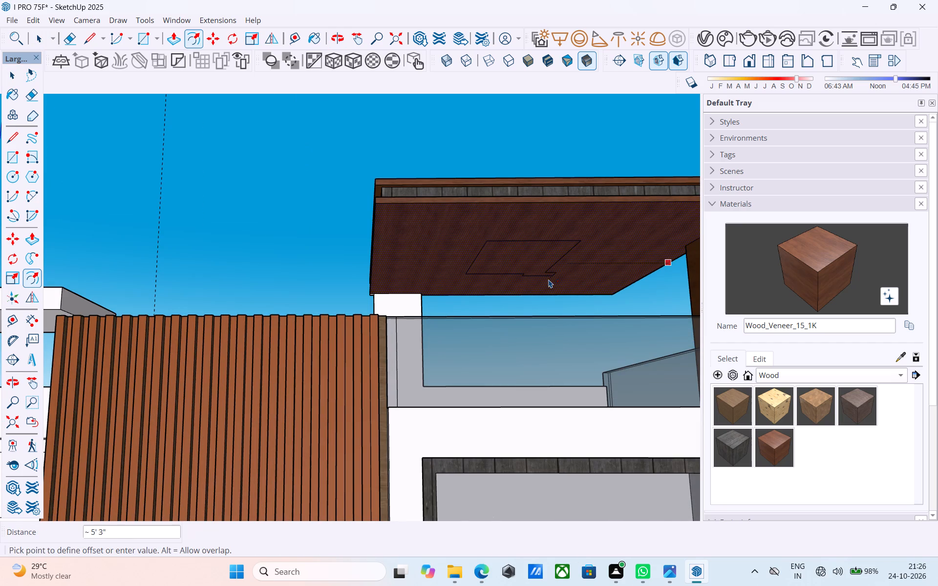
{"action": "type", "text": "2'"}
{"action": "key", "text": "Return"}
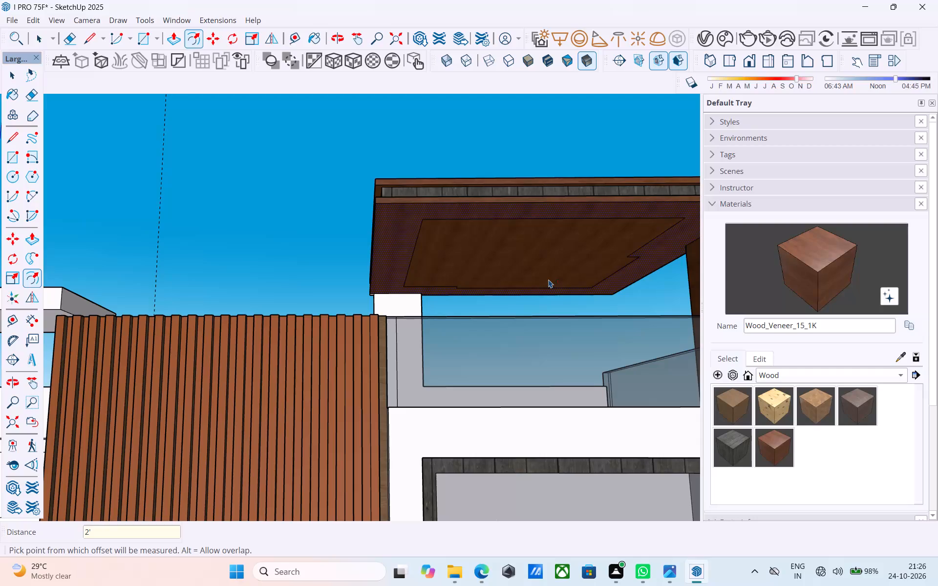
{"action": "scroll", "coordinate": [405, 244], "scroll_direction": "down", "scroll_amount": 7}
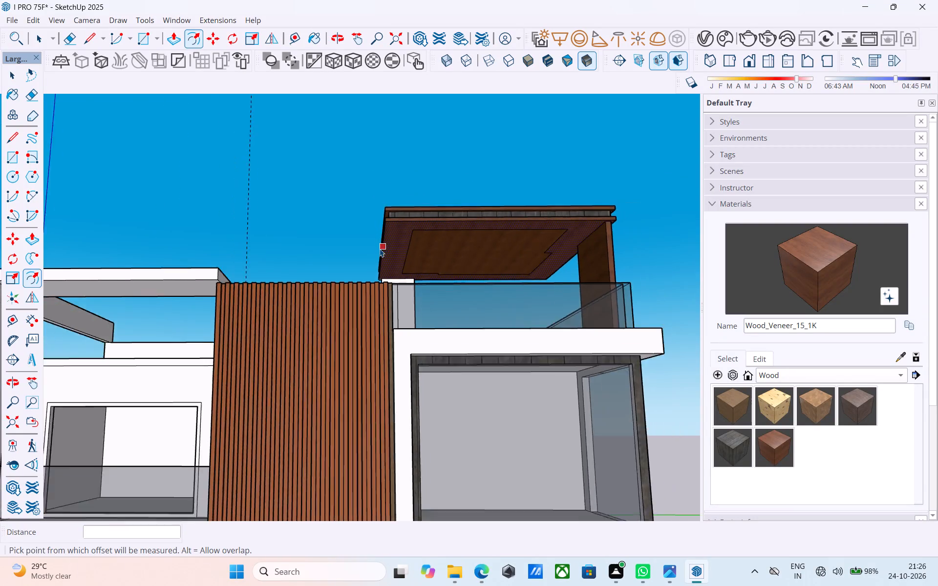
Draw a straight edge across the notch beside the wood side wall in the canopy underside's inset outline.
{"action": "scroll", "coordinate": [380, 249], "scroll_direction": "down", "scroll_amount": 1}
{"action": "scroll", "coordinate": [379, 247], "scroll_direction": "up", "scroll_amount": 4}
{"action": "key", "text": "space"}
{"action": "scroll", "coordinate": [379, 247], "scroll_direction": "down", "scroll_amount": 4}
{"action": "scroll", "coordinate": [550, 269], "scroll_direction": "up", "scroll_amount": 3}
{"action": "middle_click_drag", "start_coordinate": [549, 267], "coordinate": [522, 254]}
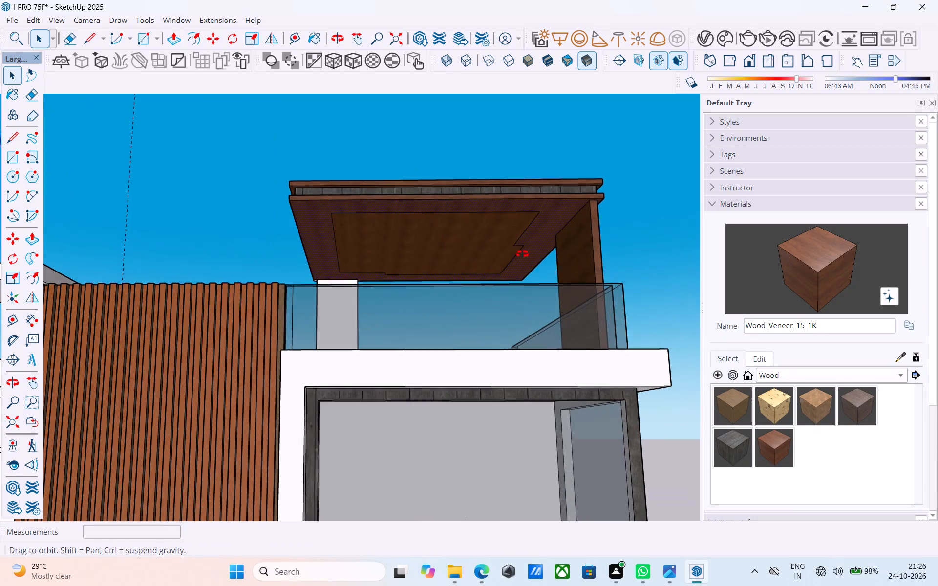
{"action": "middle_click_drag", "start_coordinate": [522, 254], "coordinate": [471, 278]}
{"action": "scroll", "coordinate": [509, 252], "scroll_direction": "up", "scroll_amount": 3}
{"action": "scroll", "coordinate": [546, 232], "scroll_direction": "up", "scroll_amount": 1}
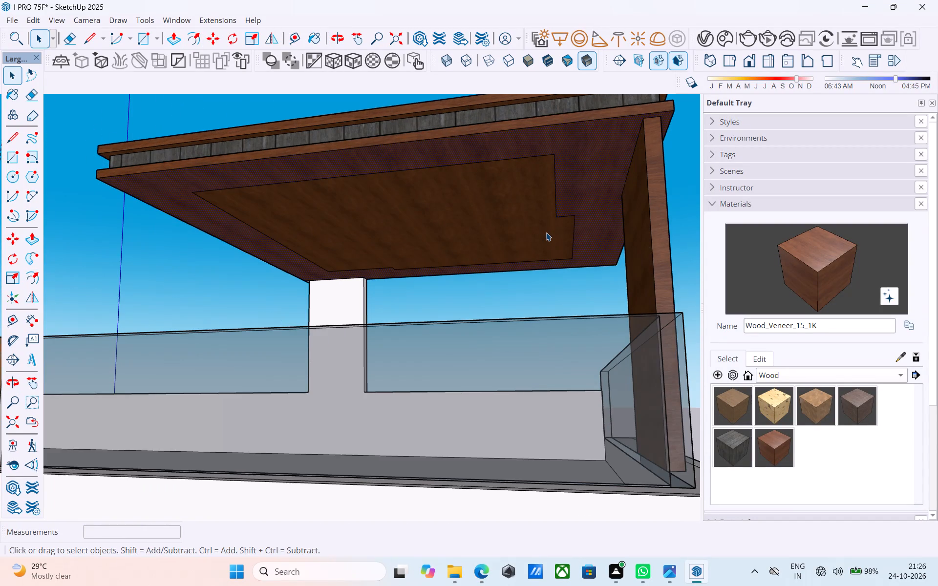
{"action": "key", "text": "l"}
{"action": "left_click", "coordinate": [559, 218]}
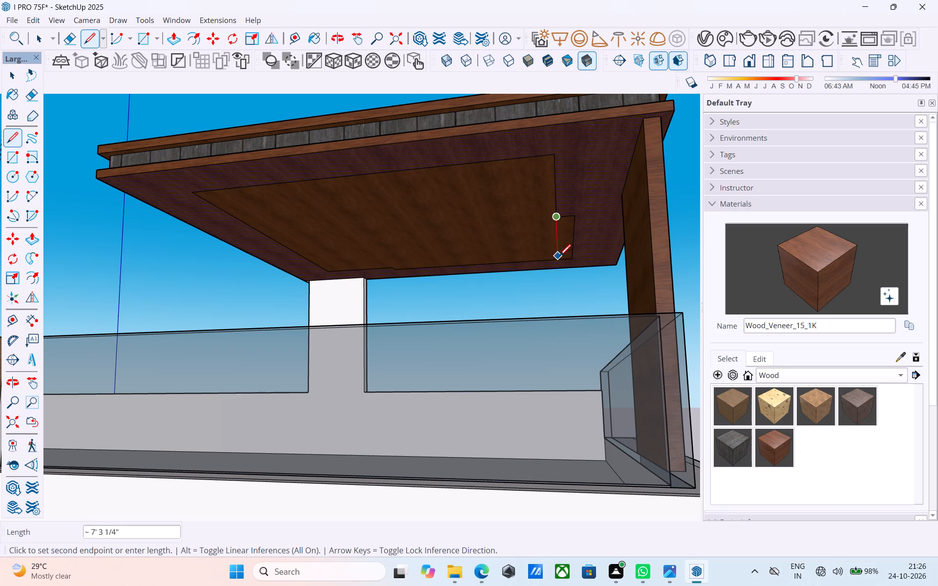
{"action": "left_click", "coordinate": [559, 263]}
Draw an edge about 7' 7" long across the notch near the white column, up to the inset outline's opposite side.
{"action": "middle_click_drag", "start_coordinate": [554, 262], "coordinate": [283, 236]}
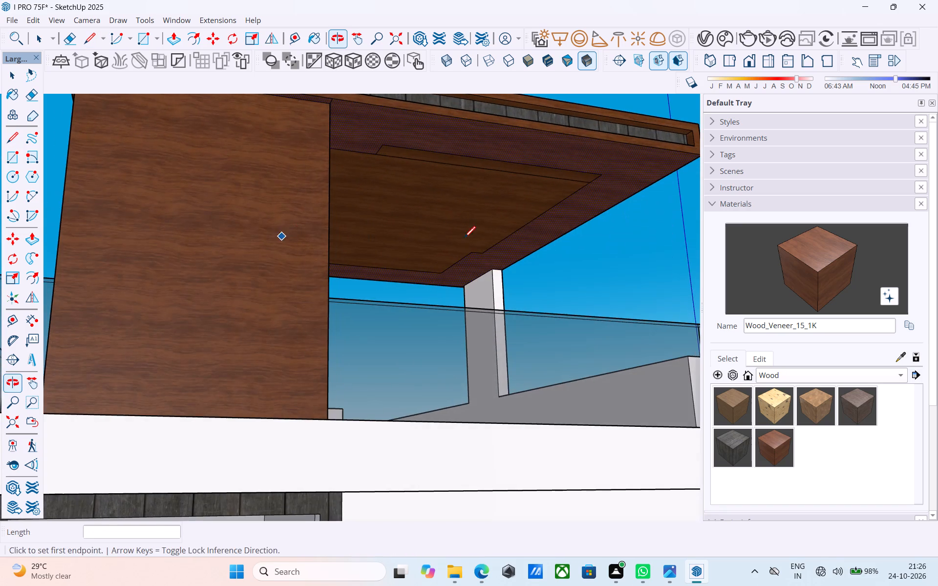
{"action": "middle_click_drag", "start_coordinate": [610, 205], "coordinate": [546, 190]}
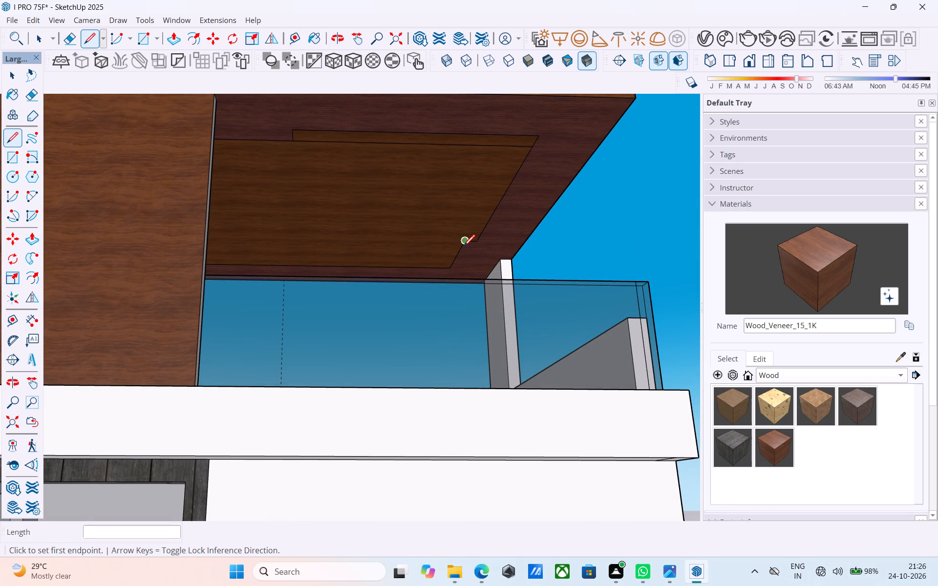
{"action": "left_click", "coordinate": [464, 247]}
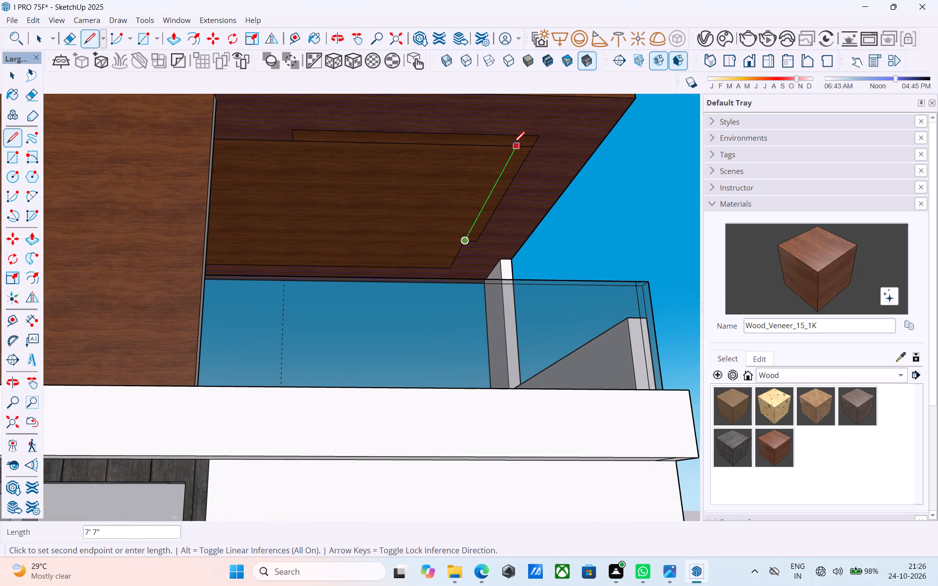
{"action": "left_click", "coordinate": [513, 144]}
Erase the leftover notch edges outside the straightened inset outline, leaving one clean rectangle on the canopy's underside.
{"action": "middle_click_drag", "start_coordinate": [519, 168], "coordinate": [577, 179]}
{"action": "scroll", "coordinate": [579, 179], "scroll_direction": "down", "scroll_amount": 4}
{"action": "middle_click_drag", "start_coordinate": [517, 209], "coordinate": [448, 205]}
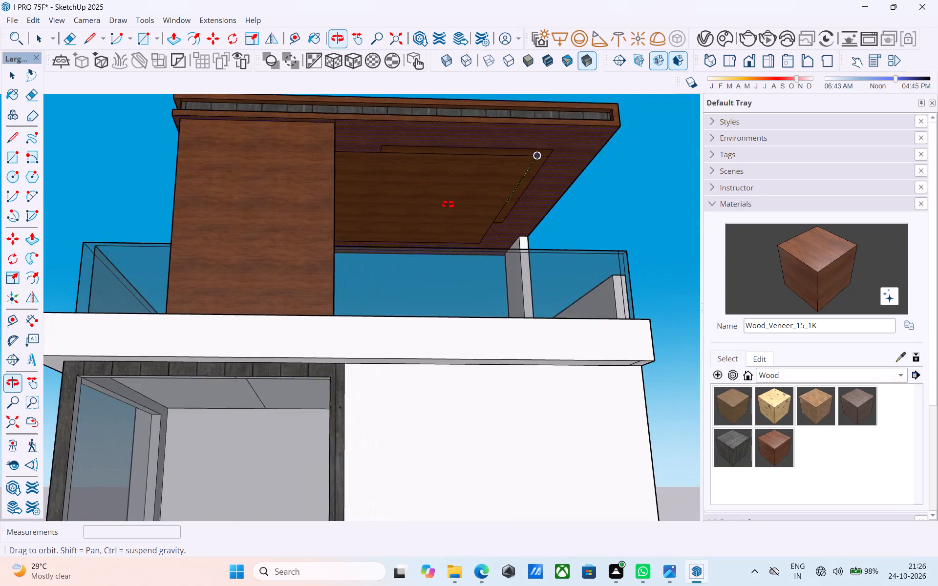
{"action": "middle_click_drag", "start_coordinate": [448, 205], "coordinate": [441, 204]}
{"action": "key", "text": "e"}
{"action": "scroll", "coordinate": [374, 142], "scroll_direction": "up", "scroll_amount": 6}
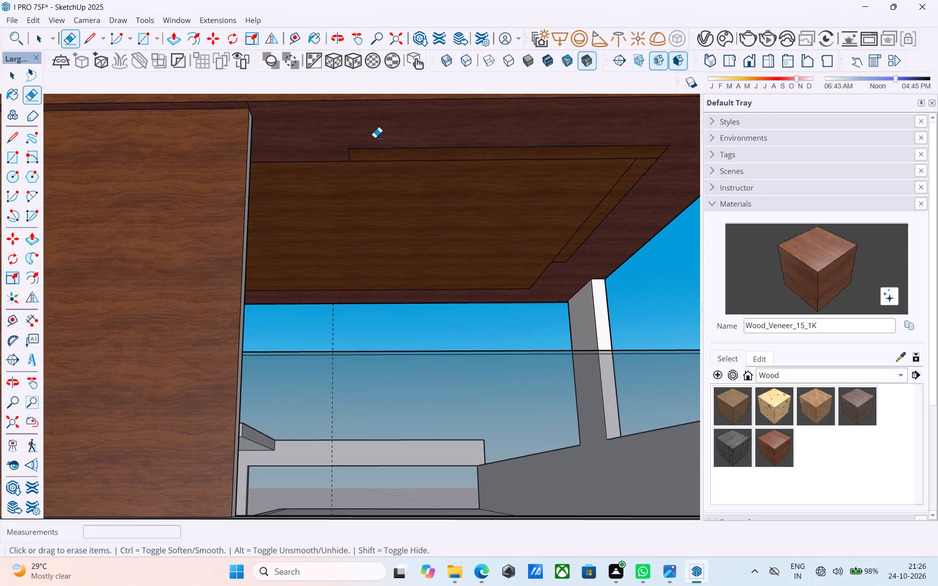
{"action": "left_click_drag", "start_coordinate": [372, 140], "coordinate": [376, 153]}
{"action": "left_click_drag", "start_coordinate": [354, 157], "coordinate": [349, 156]}
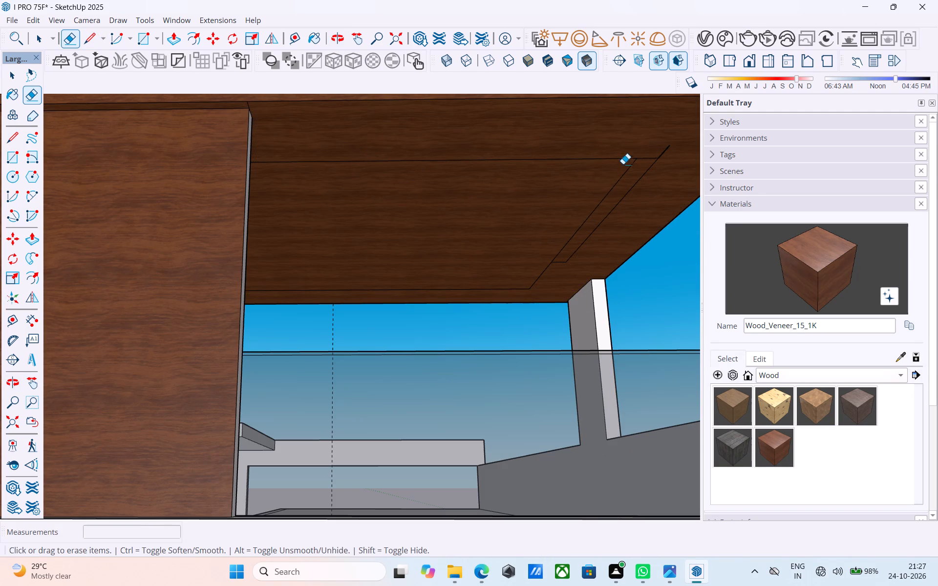
{"action": "left_click_drag", "start_coordinate": [660, 154], "coordinate": [666, 154]}
{"action": "left_click_drag", "start_coordinate": [652, 155], "coordinate": [658, 170]}
{"action": "left_click", "coordinate": [567, 264]}
Examine the canopy's underside panel and the overall front of the house from several angles.
{"action": "scroll", "coordinate": [549, 279], "scroll_direction": "down", "scroll_amount": 8}
{"action": "middle_click_drag", "start_coordinate": [547, 281], "coordinate": [796, 282]}
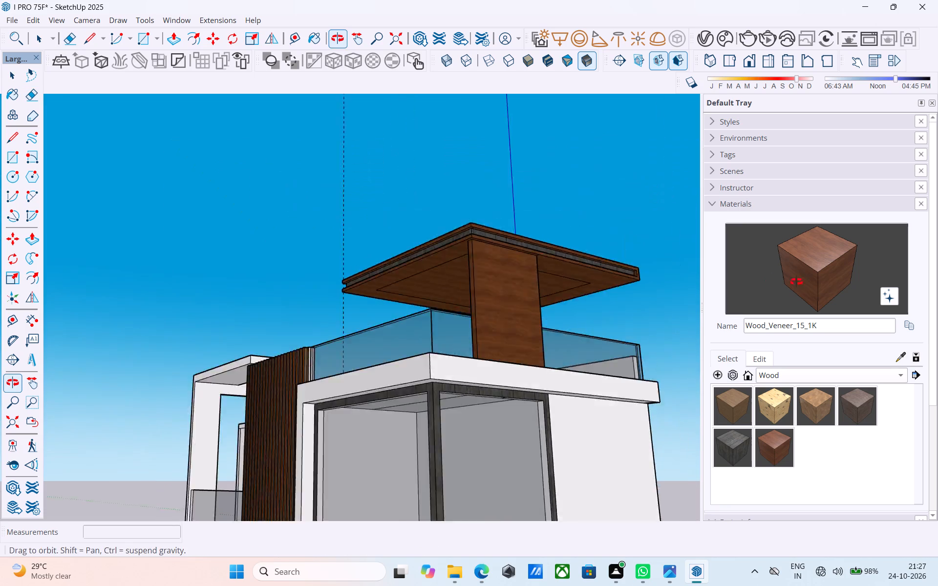
{"action": "middle_click_drag", "start_coordinate": [796, 282], "coordinate": [822, 282]}
{"action": "middle_click_drag", "start_coordinate": [329, 287], "coordinate": [424, 264]}
{"action": "scroll", "coordinate": [432, 288], "scroll_direction": "up", "scroll_amount": 4}
{"action": "middle_click_drag", "start_coordinate": [437, 297], "coordinate": [436, 292]}
{"action": "scroll", "coordinate": [435, 297], "scroll_direction": "up", "scroll_amount": 4}
{"action": "key", "text": "space"}
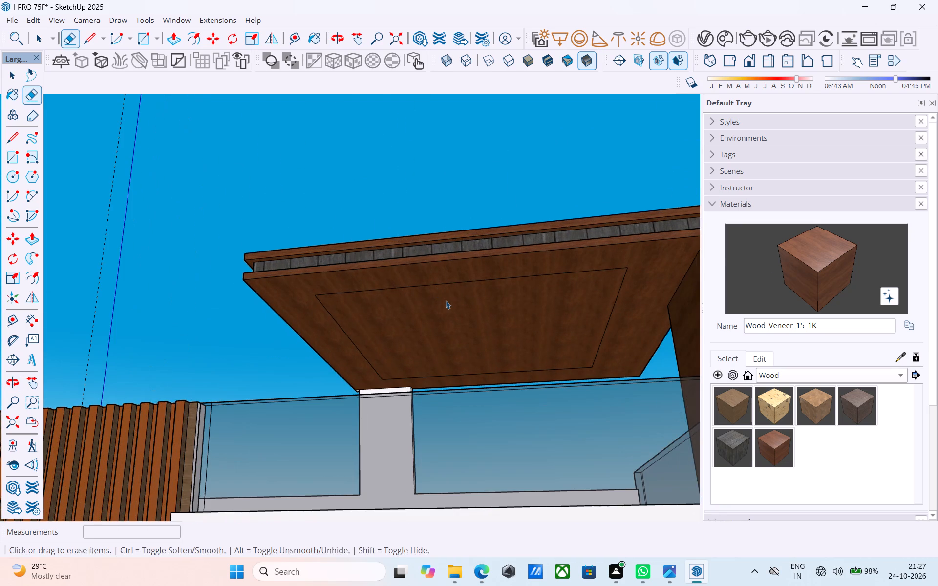
{"action": "left_click", "coordinate": [446, 300]}
{"action": "scroll", "coordinate": [449, 294], "scroll_direction": "down", "scroll_amount": 15}
{"action": "middle_click_drag", "start_coordinate": [450, 284], "coordinate": [446, 368]}
{"action": "scroll", "coordinate": [446, 368], "scroll_direction": "up", "scroll_amount": 4}
{"action": "scroll", "coordinate": [448, 370], "scroll_direction": "down", "scroll_amount": 3}
{"action": "middle_click_drag", "start_coordinate": [448, 370], "coordinate": [458, 374]}
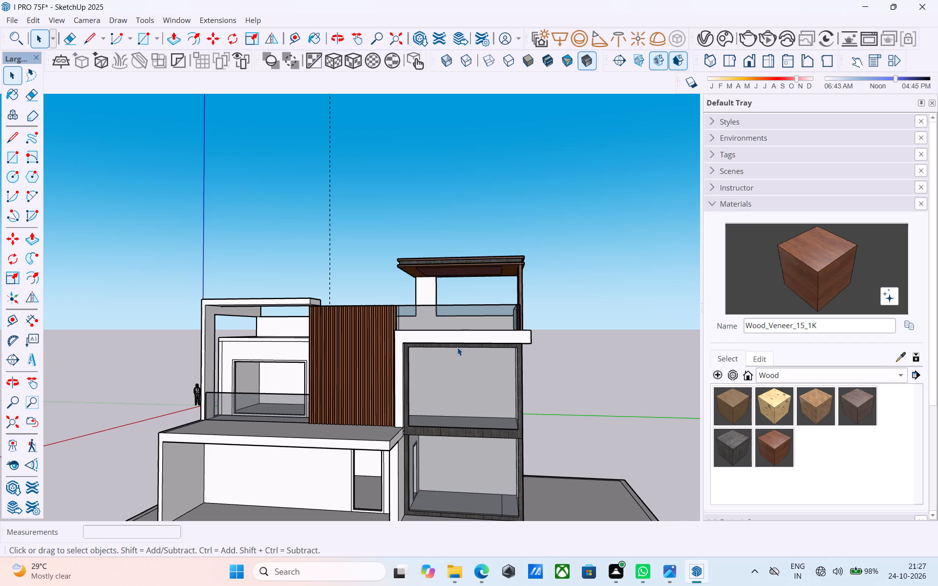
{"action": "middle_click_drag", "start_coordinate": [457, 340], "coordinate": [472, 345]}
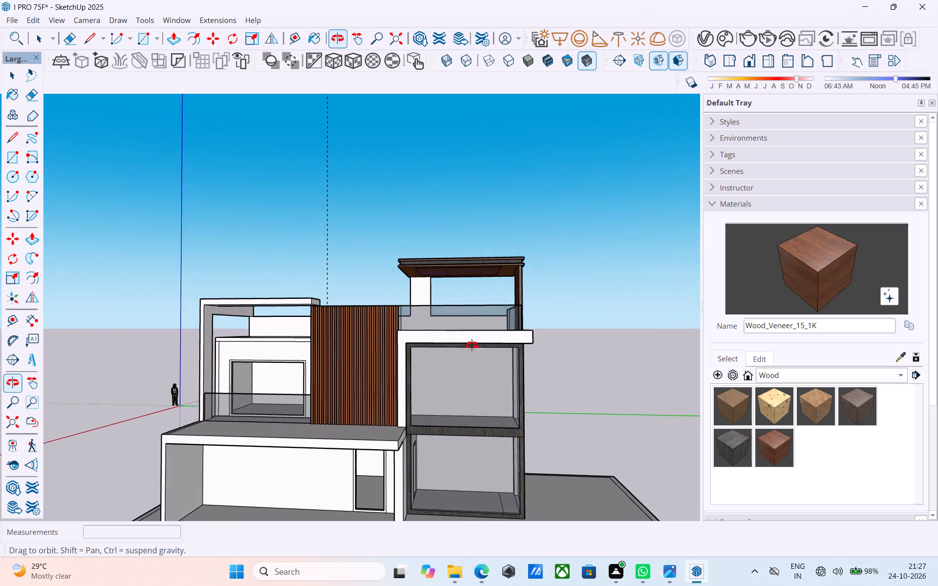
{"action": "middle_click_drag", "start_coordinate": [472, 345], "coordinate": [492, 338]}
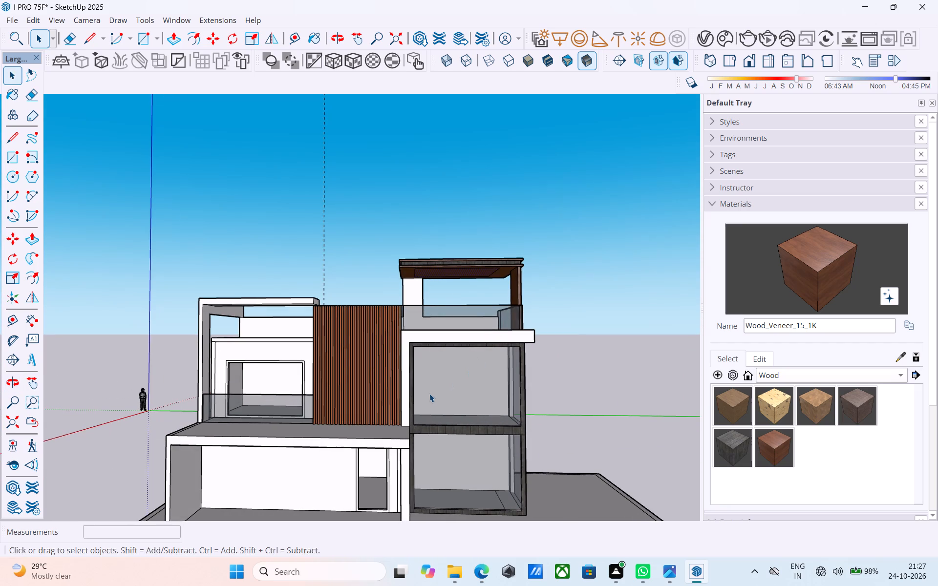
{"action": "scroll", "coordinate": [386, 435], "scroll_direction": "up", "scroll_amount": 4}
{"action": "scroll", "coordinate": [386, 435], "scroll_direction": "down", "scroll_amount": 4}
{"action": "middle_click_drag", "start_coordinate": [377, 429], "coordinate": [368, 408]}
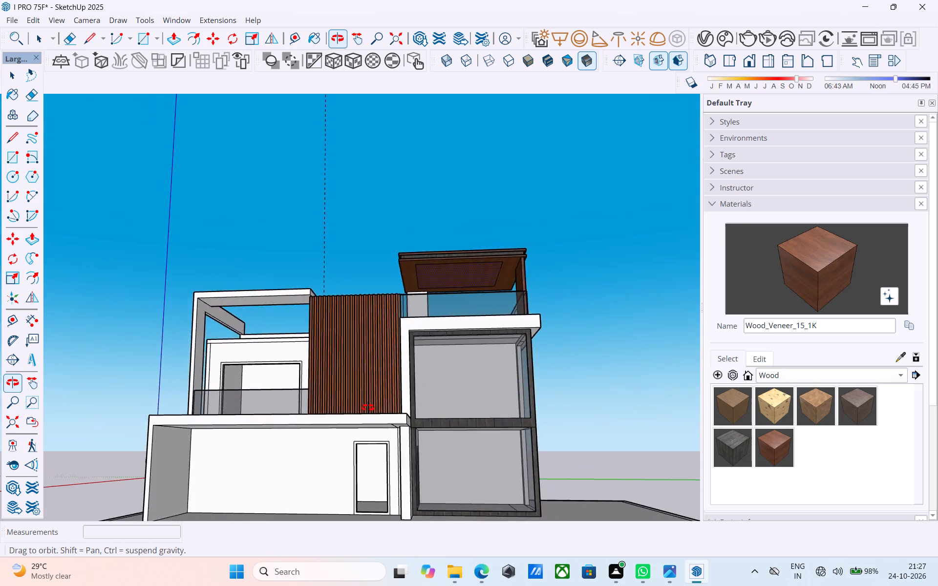
{"action": "middle_click_drag", "start_coordinate": [368, 408], "coordinate": [370, 428]}
Erase the short horizontal edge between the balcony slab's end and the dark plank window frame.
{"action": "scroll", "coordinate": [373, 460], "scroll_direction": "up", "scroll_amount": 4}
{"action": "middle_click_drag", "start_coordinate": [362, 447], "coordinate": [299, 398]}
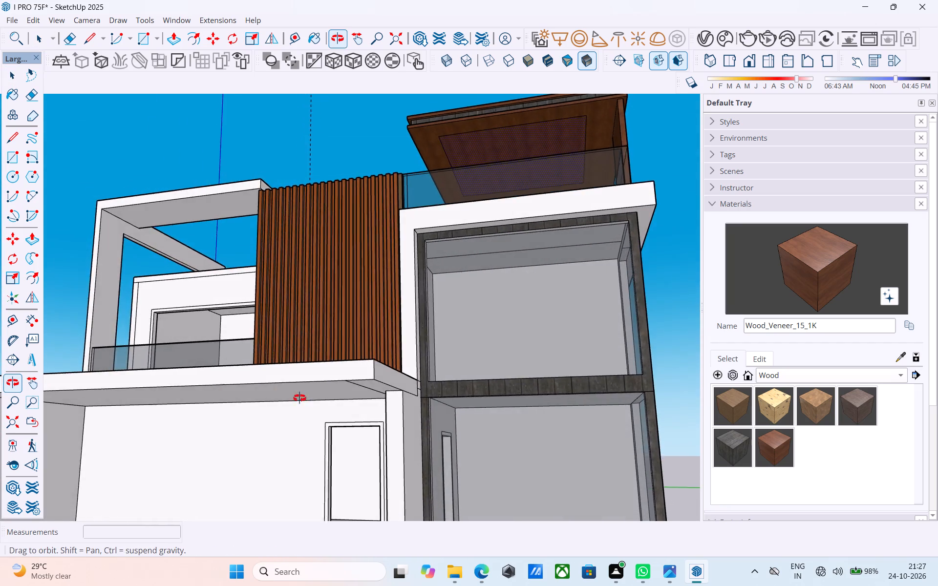
{"action": "middle_click_drag", "start_coordinate": [299, 398], "coordinate": [213, 426]}
{"action": "scroll", "coordinate": [317, 398], "scroll_direction": "up", "scroll_amount": 10}
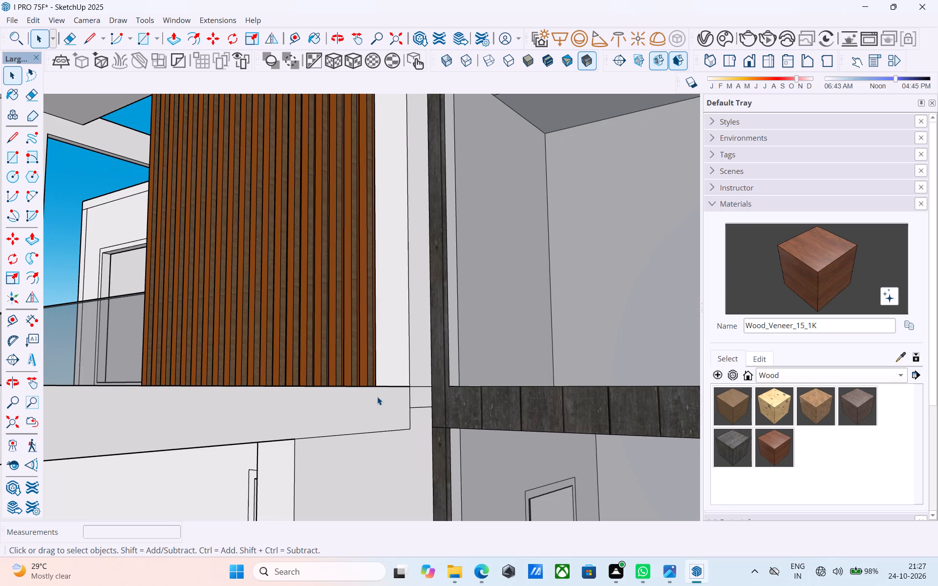
{"action": "key", "text": "e"}
{"action": "scroll", "coordinate": [405, 407], "scroll_direction": "up", "scroll_amount": 4}
{"action": "left_click", "coordinate": [429, 407]}
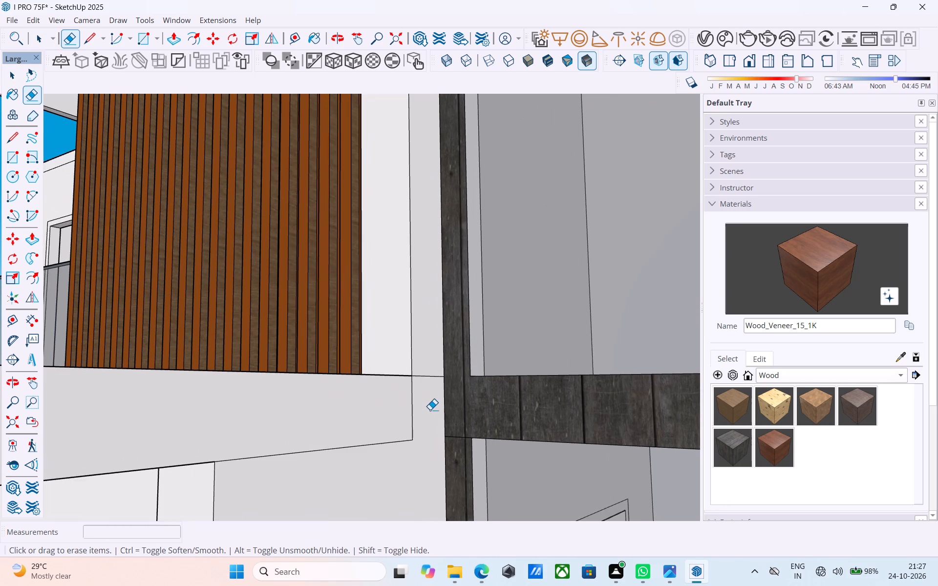
{"action": "key", "text": "space"}
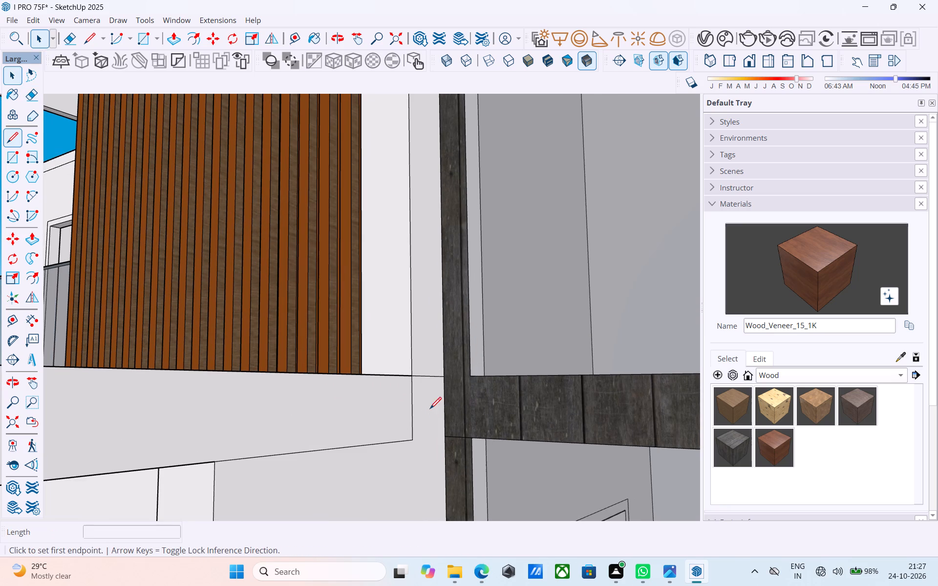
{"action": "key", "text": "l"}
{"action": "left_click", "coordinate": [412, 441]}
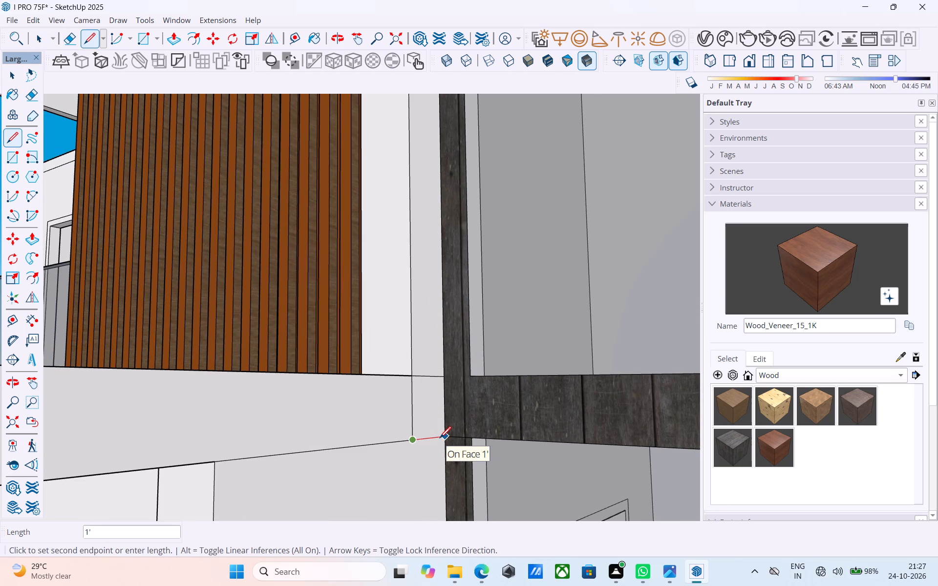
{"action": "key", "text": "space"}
Extend the balcony slab's lower edge 1' to the dark plank frame and erase the vertical edge that splits the slab face.
{"action": "key", "text": "l"}
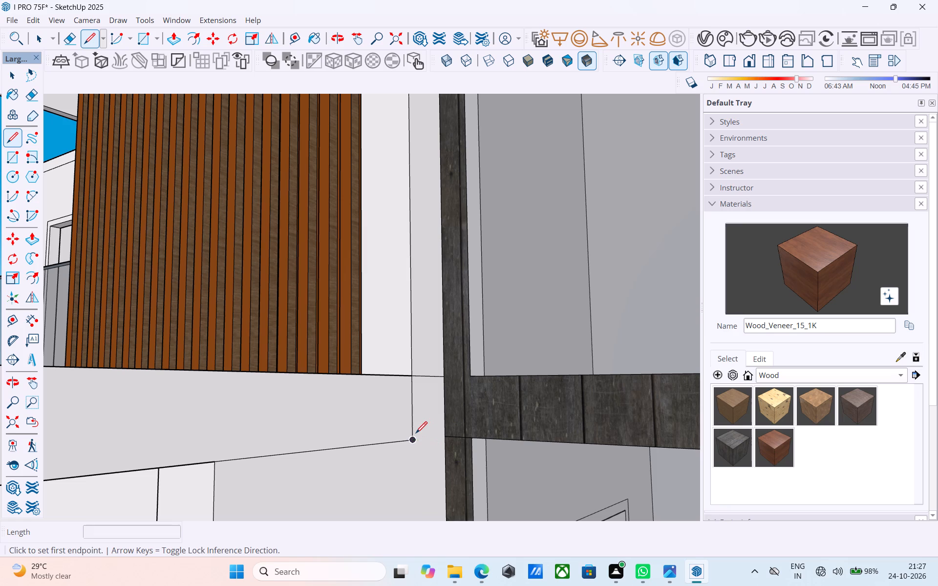
{"action": "left_click", "coordinate": [414, 438]}
{"action": "left_click", "coordinate": [441, 435]}
{"action": "key", "text": "space"}
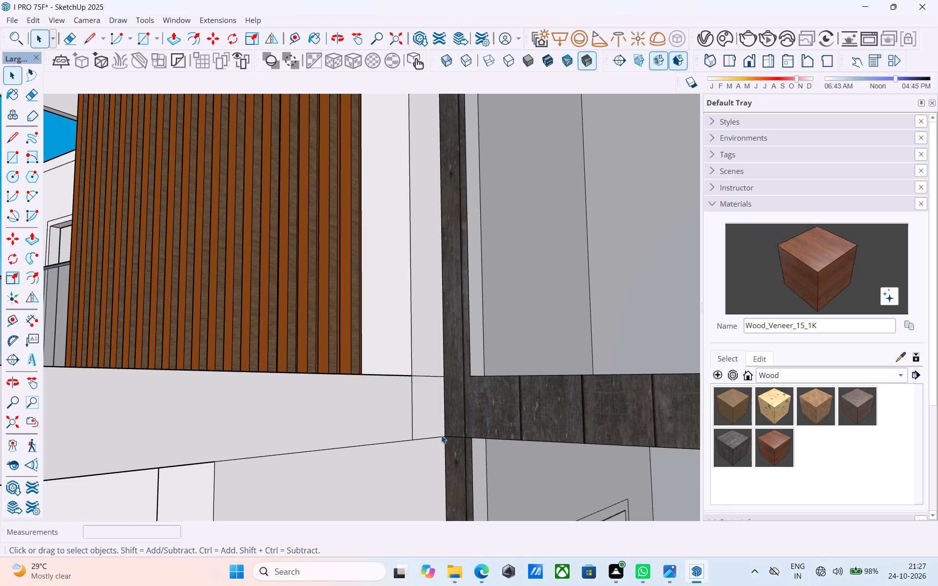
{"action": "key", "text": "e"}
{"action": "left_click_drag", "start_coordinate": [418, 414], "coordinate": [413, 411]}
{"action": "key", "text": "space"}
Draw a 6" edge continuing the balcony slab's lower front edge across the end of the porch wall.
{"action": "scroll", "coordinate": [412, 409], "scroll_direction": "down", "scroll_amount": 9}
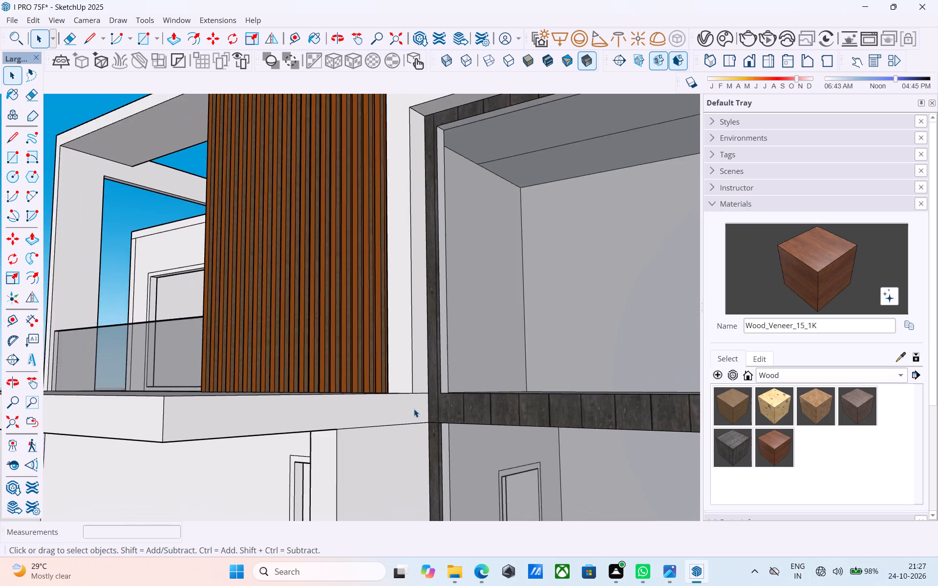
{"action": "scroll", "coordinate": [414, 409], "scroll_direction": "down", "scroll_amount": 3}
{"action": "middle_click_drag", "start_coordinate": [414, 408], "coordinate": [485, 401]}
{"action": "scroll", "coordinate": [545, 391], "scroll_direction": "down", "scroll_amount": 6}
{"action": "middle_click_drag", "start_coordinate": [429, 410], "coordinate": [676, 422]}
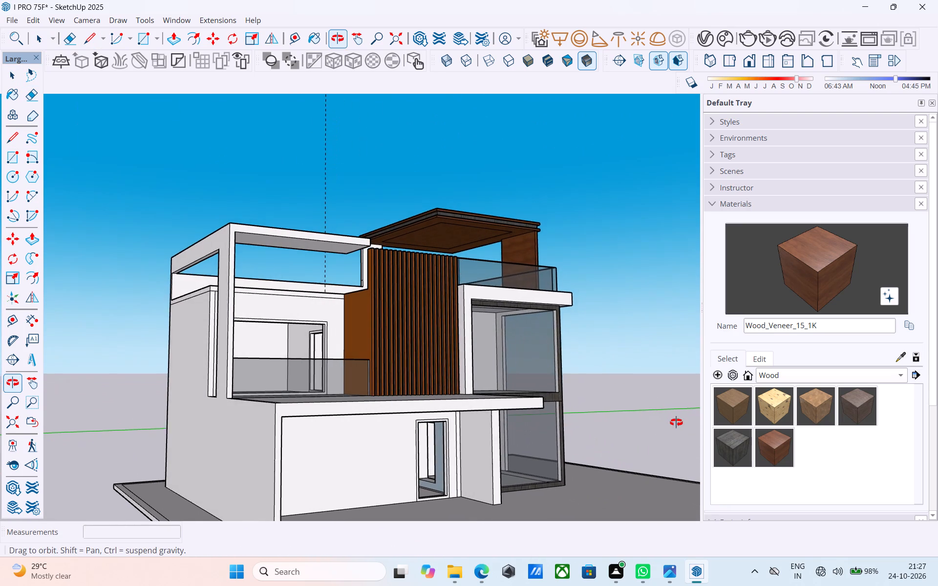
{"action": "middle_click_drag", "start_coordinate": [676, 422], "coordinate": [677, 422]}
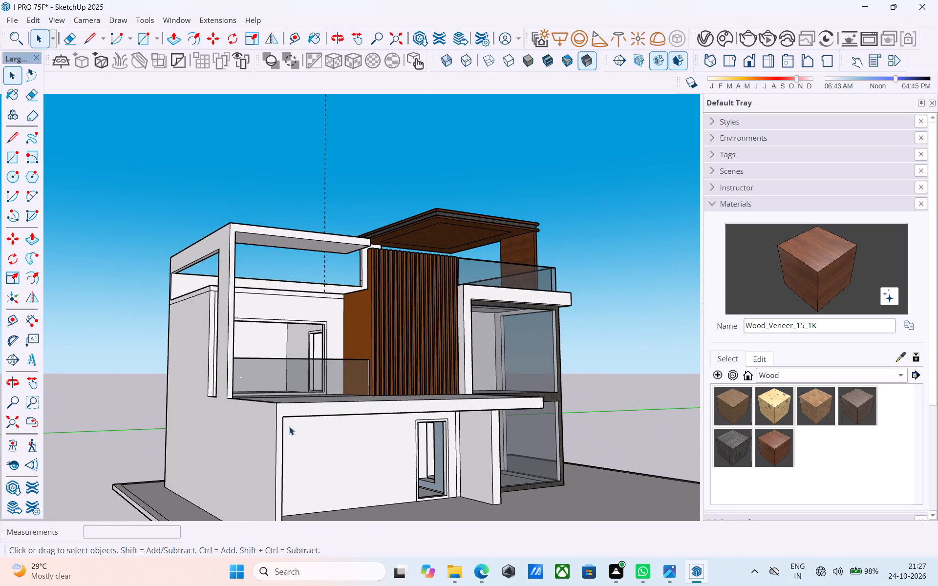
{"action": "scroll", "coordinate": [287, 424], "scroll_direction": "up", "scroll_amount": 4}
{"action": "key", "text": "l"}
{"action": "left_click", "coordinate": [278, 412]}
{"action": "left_click", "coordinate": [267, 413]}
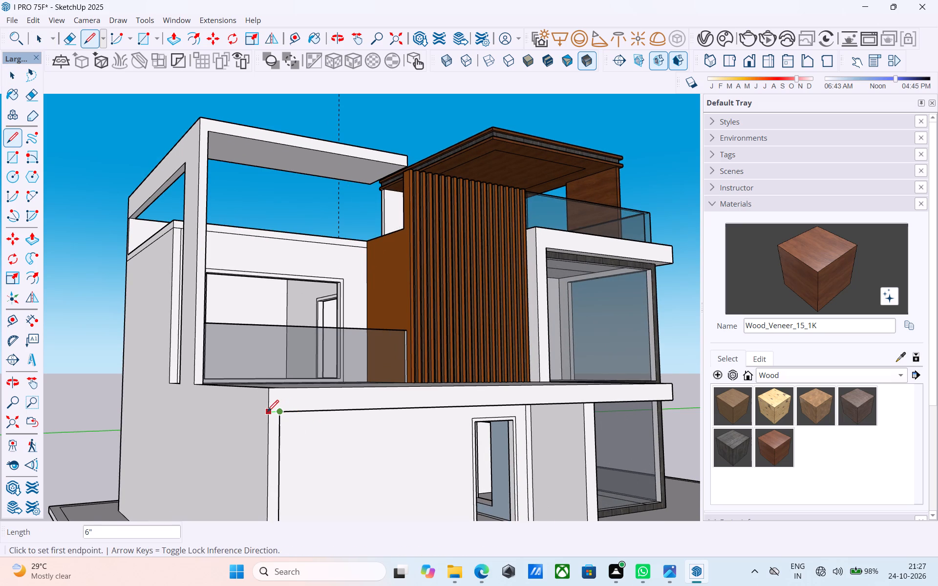
Outline the slab band on the house's side wall with an 11' edge from the front corner and a vertical edge up to the slab top.
{"action": "left_click", "coordinate": [268, 414]}
{"action": "middle_click_drag", "start_coordinate": [207, 408], "coordinate": [432, 432]}
{"action": "scroll", "coordinate": [432, 433], "scroll_direction": "up", "scroll_amount": 5}
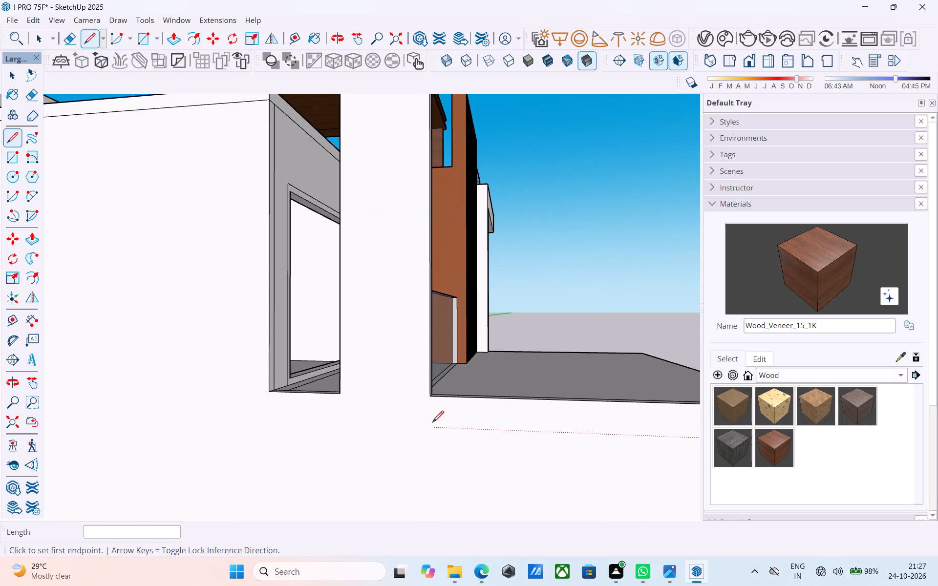
{"action": "scroll", "coordinate": [398, 418], "scroll_direction": "down", "scroll_amount": 5}
{"action": "middle_click_drag", "start_coordinate": [571, 424], "coordinate": [426, 412]}
{"action": "scroll", "coordinate": [445, 427], "scroll_direction": "up", "scroll_amount": 3}
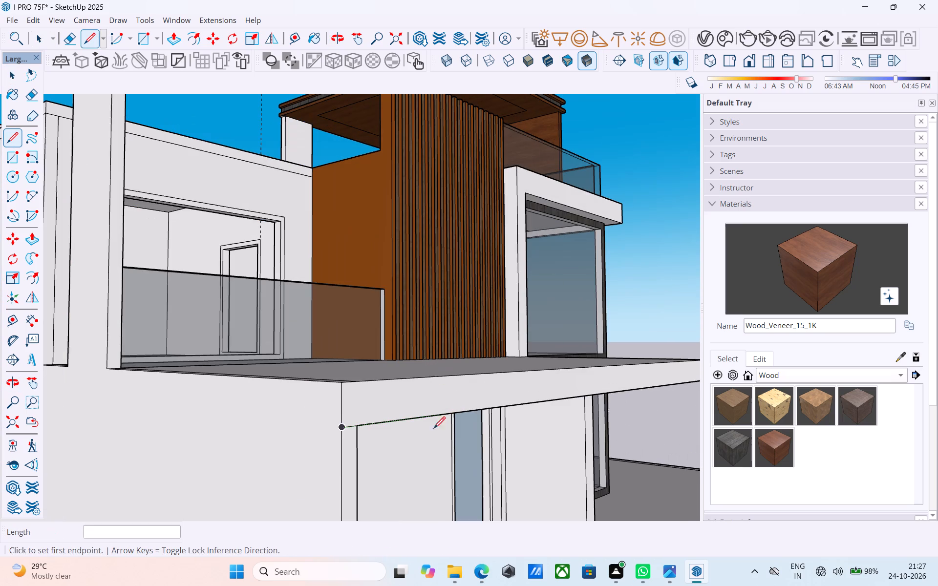
{"action": "left_click", "coordinate": [340, 427]}
{"action": "scroll", "coordinate": [491, 392], "scroll_direction": "down", "scroll_amount": 5}
{"action": "middle_click_drag", "start_coordinate": [271, 415], "coordinate": [403, 422]}
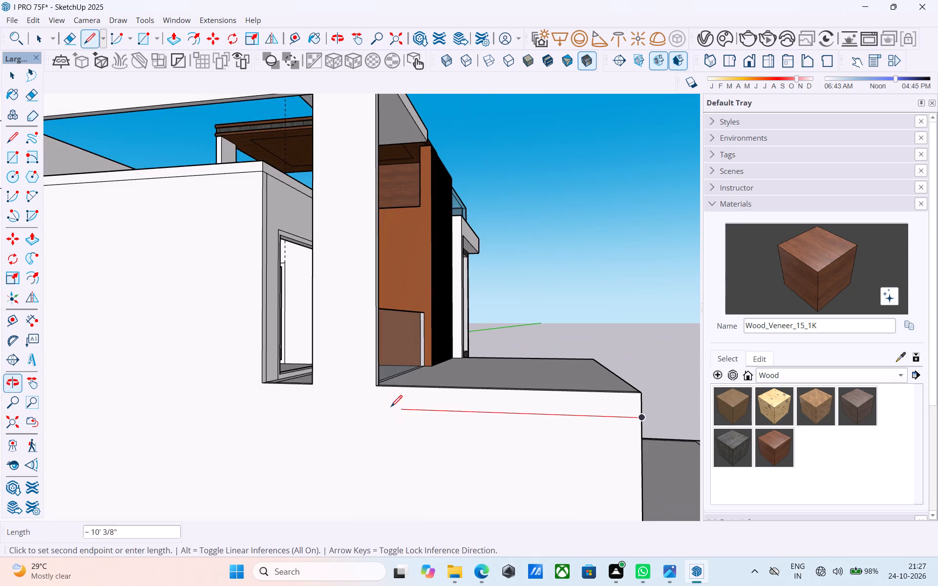
{"action": "scroll", "coordinate": [390, 407], "scroll_direction": "up", "scroll_amount": 4}
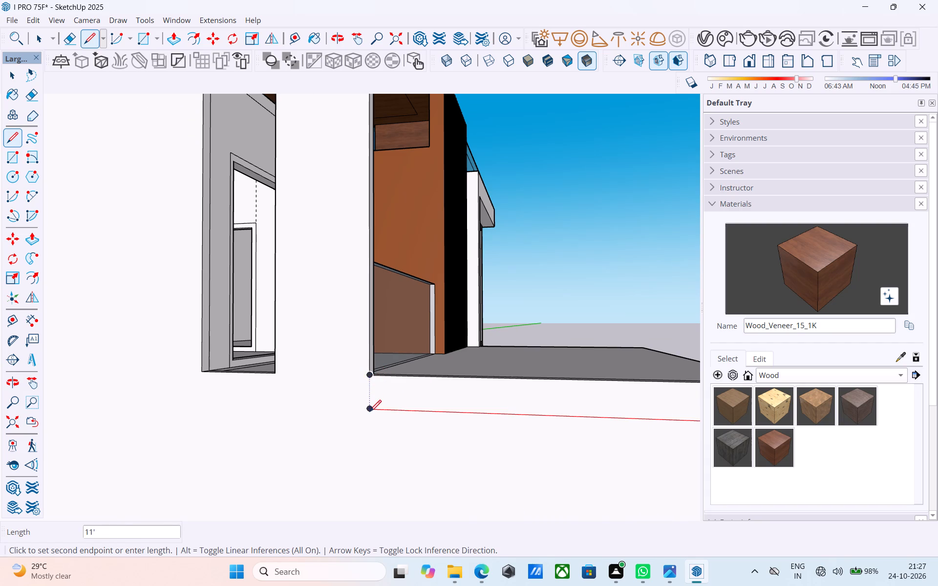
{"action": "left_click", "coordinate": [370, 413]}
{"action": "left_click", "coordinate": [367, 377]}
{"action": "key", "text": "space"}
Offset the outline of the balcony slab's long front face inward by 3".
{"action": "scroll", "coordinate": [364, 387], "scroll_direction": "down", "scroll_amount": 5}
{"action": "middle_click_drag", "start_coordinate": [391, 409], "coordinate": [218, 414]}
{"action": "scroll", "coordinate": [478, 400], "scroll_direction": "down", "scroll_amount": 3}
{"action": "middle_click_drag", "start_coordinate": [489, 409], "coordinate": [198, 400]}
{"action": "middle_click_drag", "start_coordinate": [223, 391], "coordinate": [511, 392]}
{"action": "scroll", "coordinate": [317, 406], "scroll_direction": "up", "scroll_amount": 4}
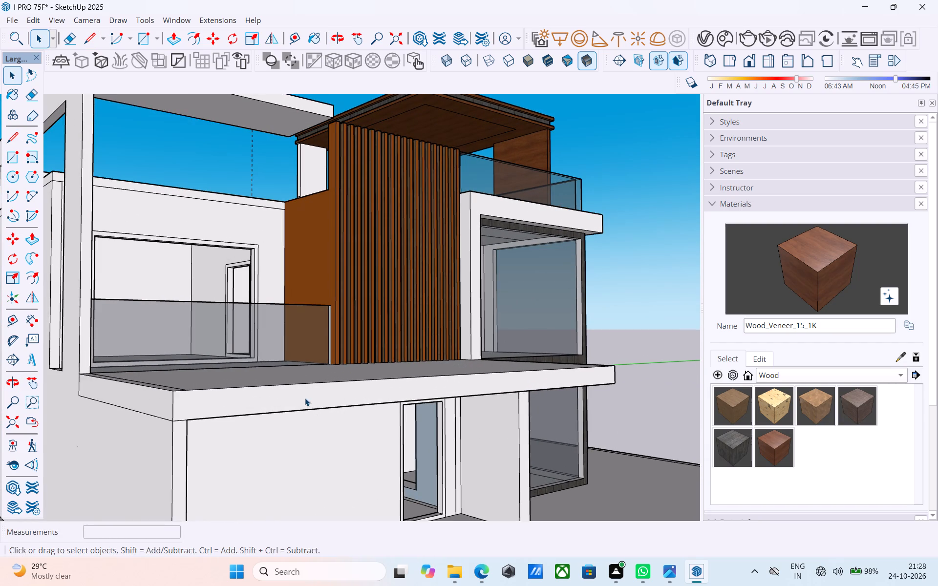
{"action": "left_click", "coordinate": [305, 398]}
{"action": "key", "text": "f"}
{"action": "left_click", "coordinate": [304, 397]}
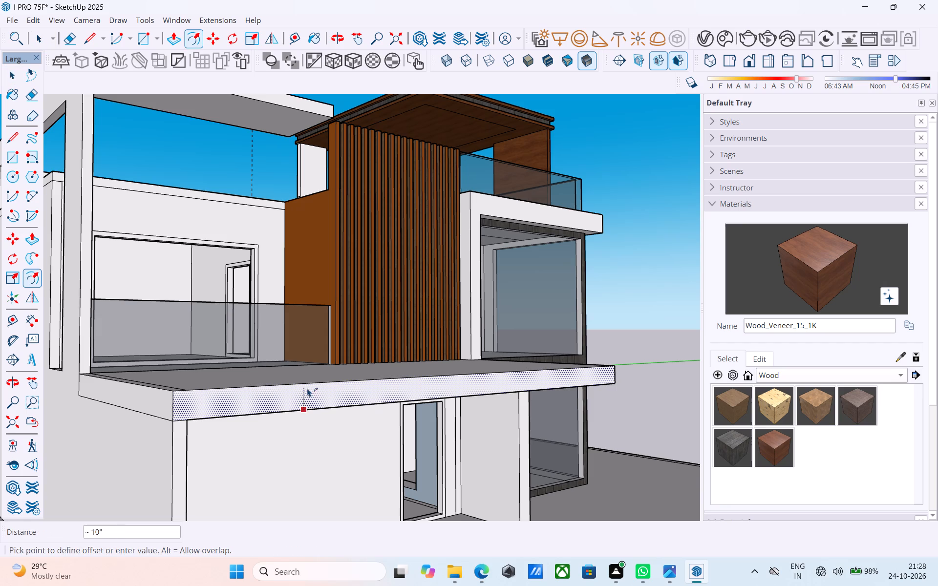
{"action": "type", "text": "3\""}
{"action": "key", "text": "Return"}
{"action": "key", "text": "space"}
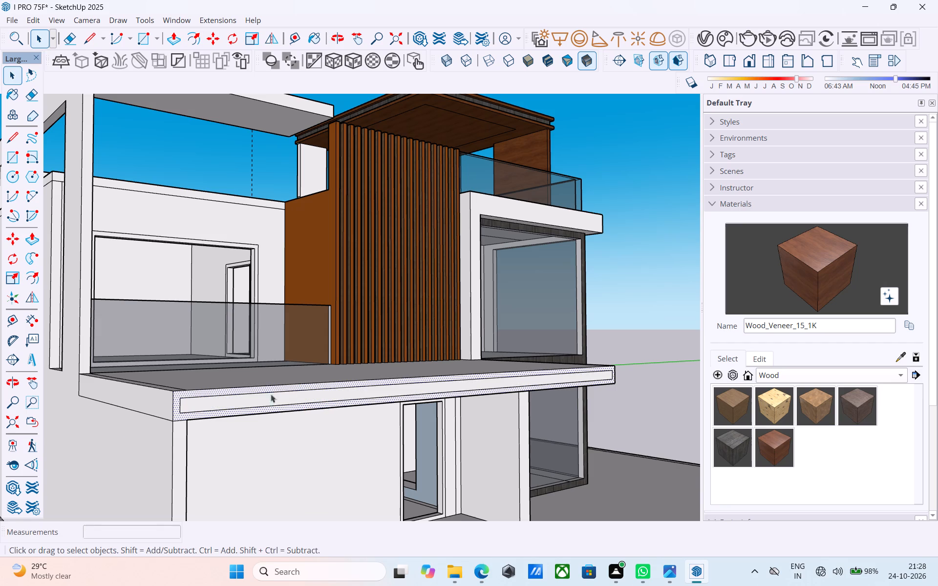
Offset the outline of the slab band on the house's side wall inward by 3".
{"action": "left_click", "coordinate": [158, 404]}
{"action": "key", "text": "f"}
{"action": "left_click", "coordinate": [162, 403]}
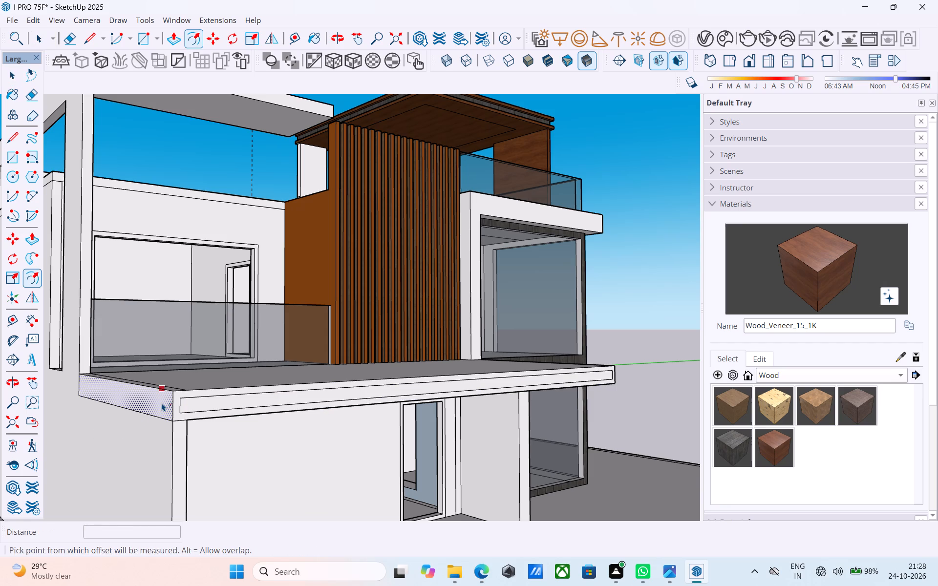
{"action": "type", "text": "3\""}
{"action": "key", "text": "Return"}
{"action": "key", "text": "space"}
Offset the outline of the balcony slab's short end face beside the dark plank frame inward by 3".
{"action": "scroll", "coordinate": [174, 413], "scroll_direction": "down", "scroll_amount": 4}
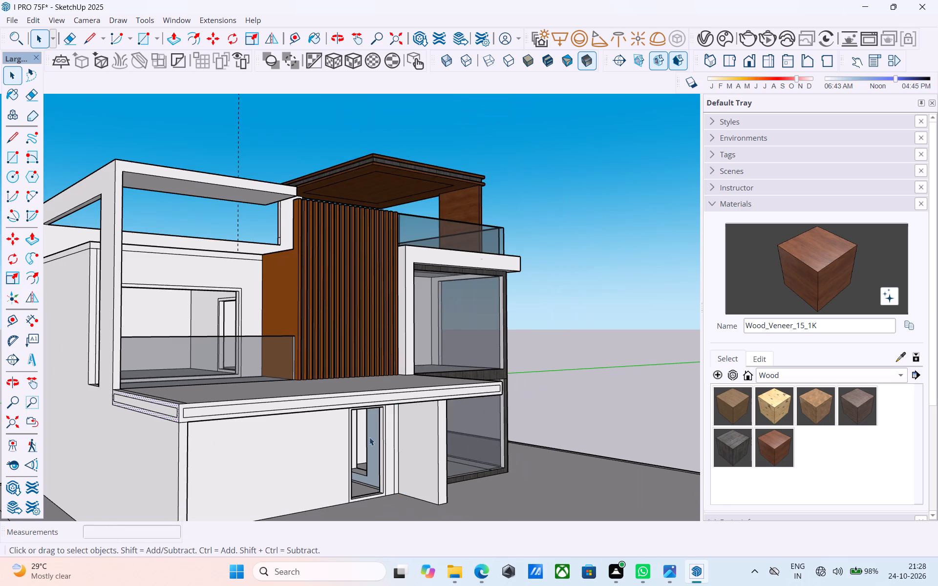
{"action": "middle_click_drag", "start_coordinate": [433, 422], "coordinate": [148, 419]}
{"action": "scroll", "coordinate": [309, 394], "scroll_direction": "up", "scroll_amount": 5}
{"action": "left_click", "coordinate": [311, 389]}
{"action": "scroll", "coordinate": [311, 389], "scroll_direction": "up", "scroll_amount": 3}
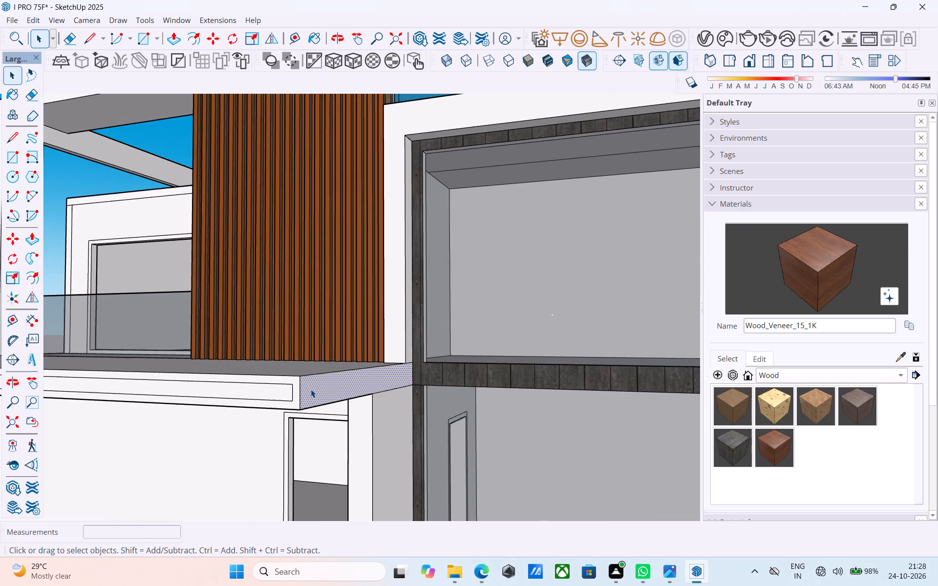
{"action": "key", "text": "f"}
{"action": "left_click", "coordinate": [311, 389]}
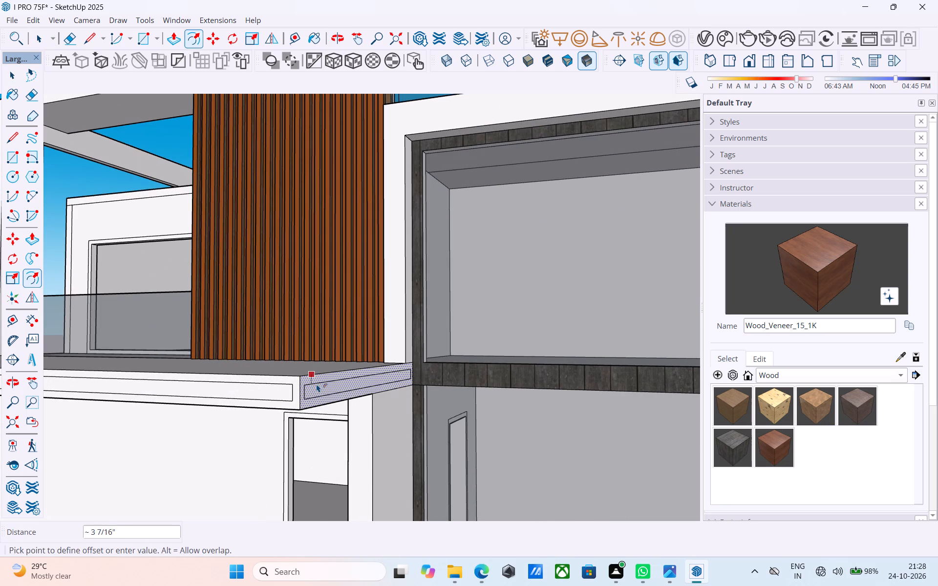
{"action": "key", "text": "3"}
{"action": "key", "text": "shift+quotedbl"}
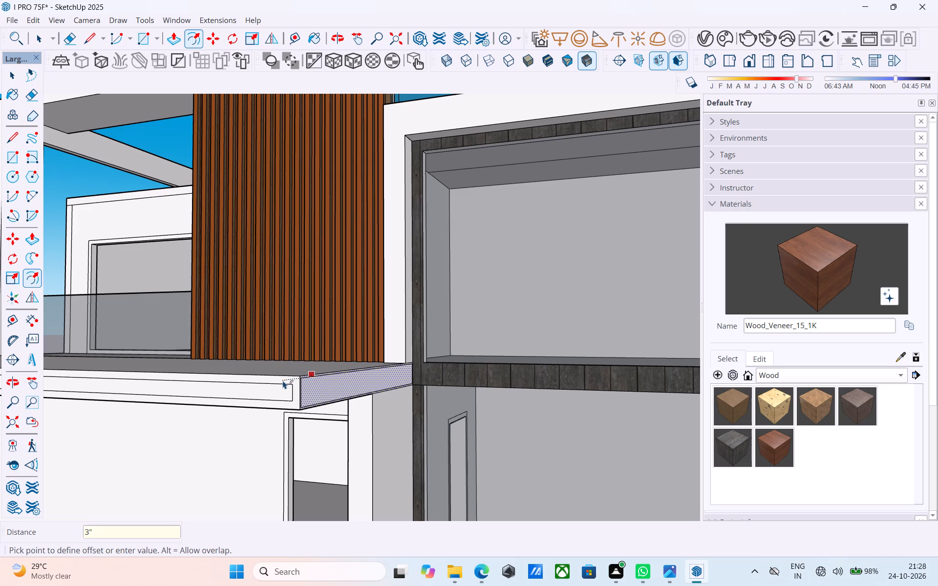
{"action": "key", "text": "Return"}
{"action": "key", "text": "space"}
Draw 3" edges joining the inset outlines of the front and end faces to the slab corner near the plank frame.
{"action": "key", "text": "l"}
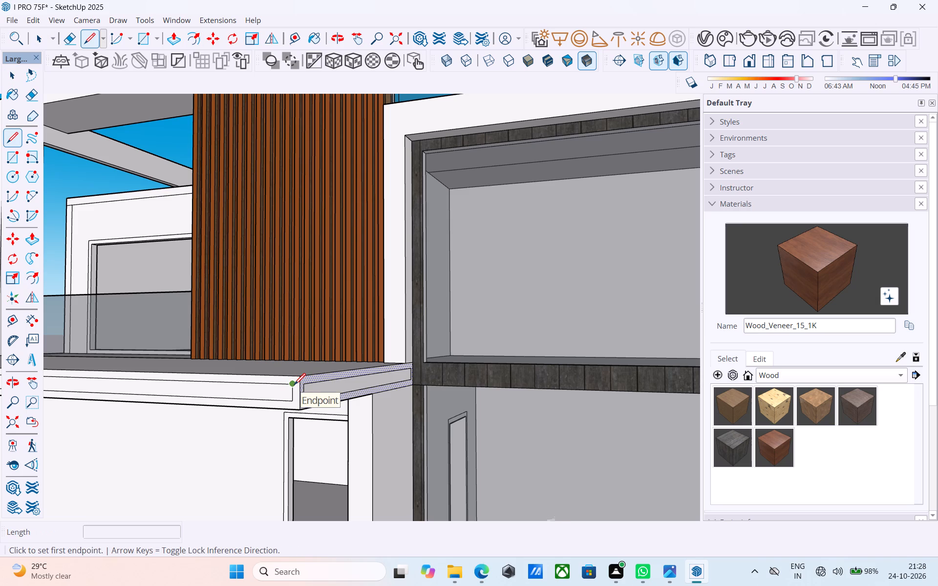
{"action": "scroll", "coordinate": [296, 385], "scroll_direction": "up", "scroll_amount": 4}
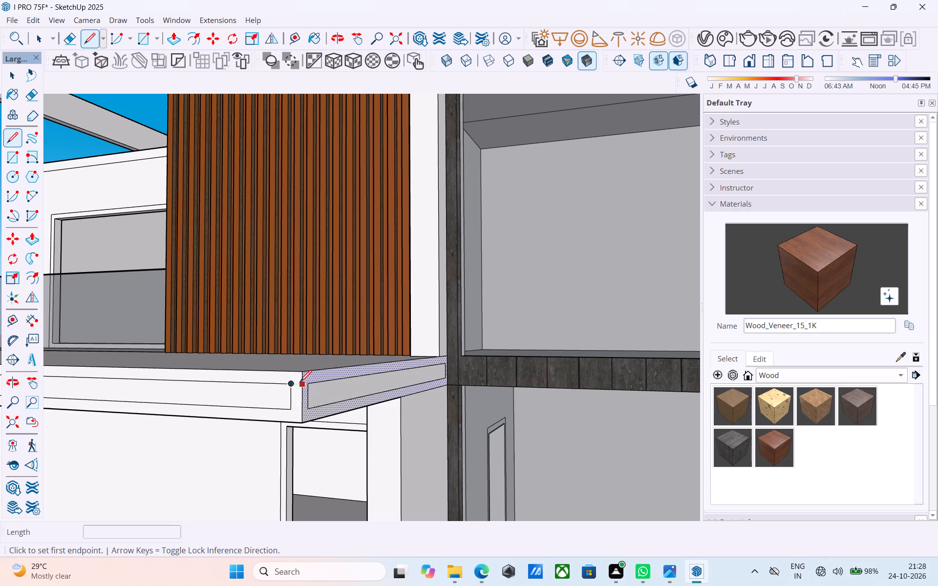
{"action": "scroll", "coordinate": [281, 388], "scroll_direction": "up", "scroll_amount": 2}
{"action": "left_click", "coordinate": [291, 383]}
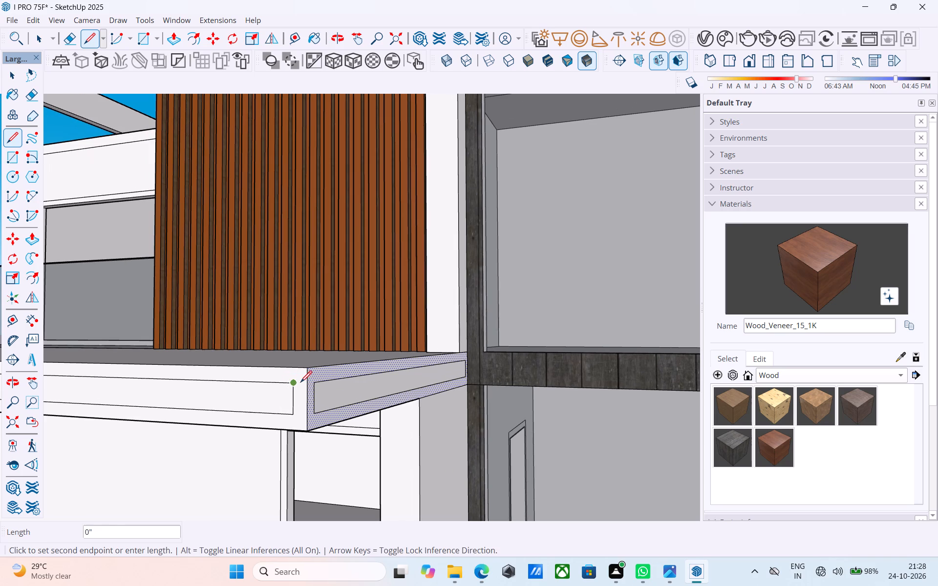
{"action": "left_click", "coordinate": [304, 383]}
{"action": "left_click", "coordinate": [315, 383]}
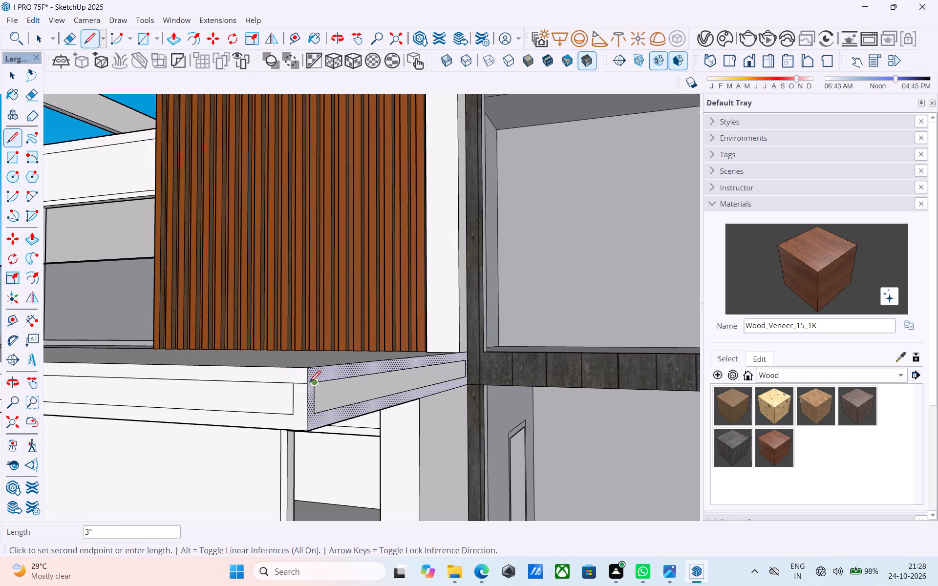
{"action": "left_click", "coordinate": [307, 384]}
{"action": "left_click", "coordinate": [293, 414]}
{"action": "left_click", "coordinate": [307, 411]}
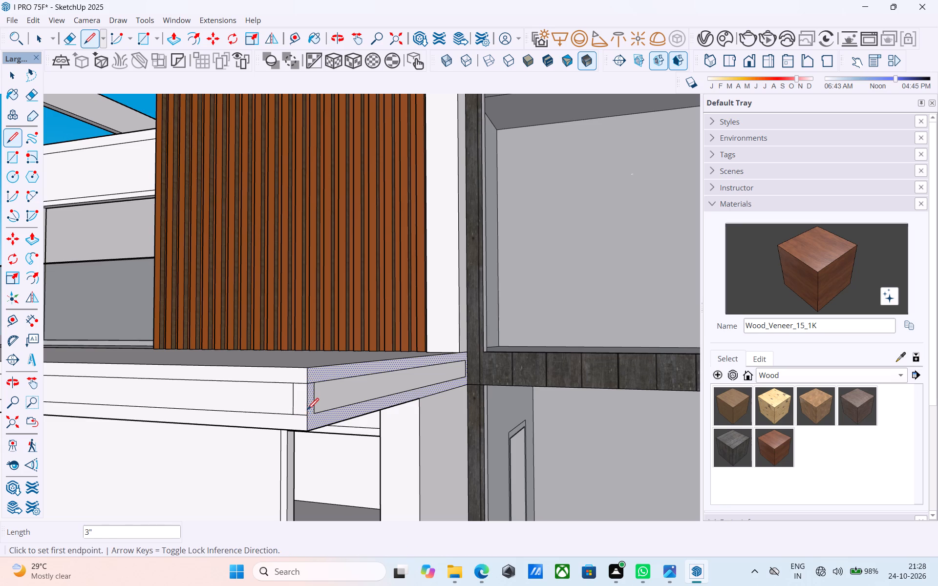
{"action": "left_click", "coordinate": [315, 412]}
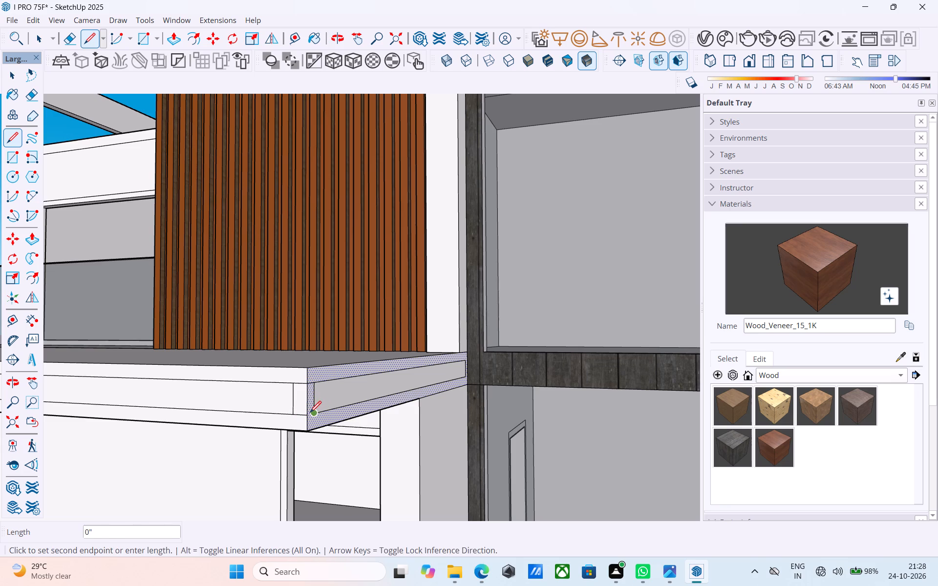
{"action": "left_click", "coordinate": [309, 414]}
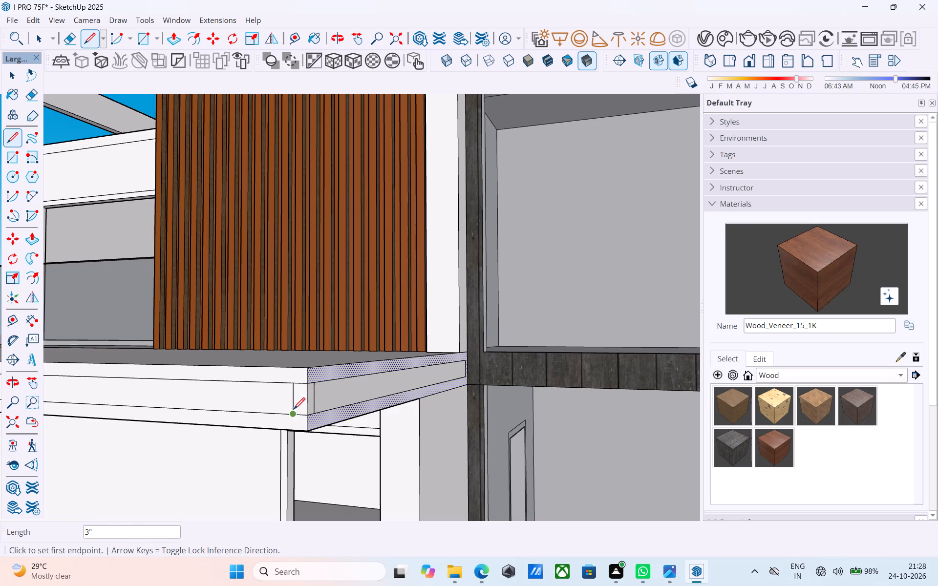
Erase the two vertical inset edges beside that slab corner so the recessed strip runs through to the corner.
{"action": "key", "text": "e"}
{"action": "left_click", "coordinate": [293, 402]}
{"action": "left_click", "coordinate": [311, 400]}
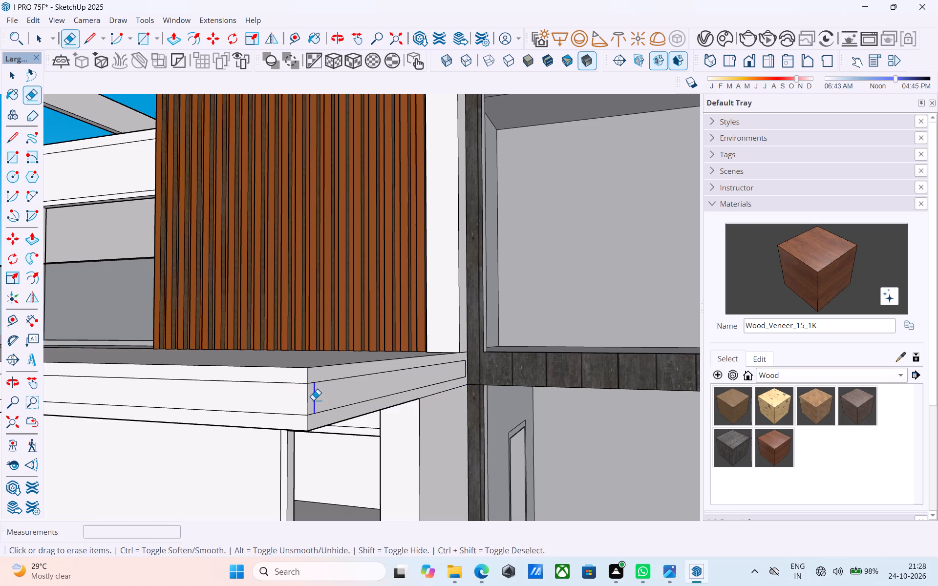
Draw 3" edges joining the inset outlines of the front and side faces to the slab corner at the side wall.
{"action": "scroll", "coordinate": [482, 388], "scroll_direction": "down", "scroll_amount": 7}
{"action": "middle_click_drag", "start_coordinate": [481, 386], "coordinate": [634, 389]}
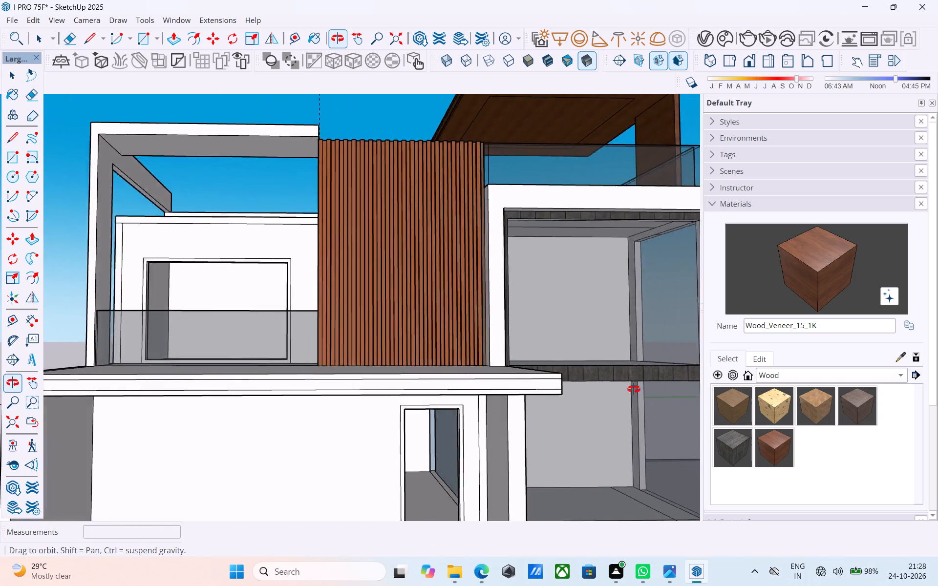
{"action": "middle_click_drag", "start_coordinate": [634, 389], "coordinate": [788, 401]}
{"action": "scroll", "coordinate": [274, 430], "scroll_direction": "up", "scroll_amount": 5}
{"action": "key", "text": "space"}
{"action": "scroll", "coordinate": [277, 430], "scroll_direction": "up", "scroll_amount": 2}
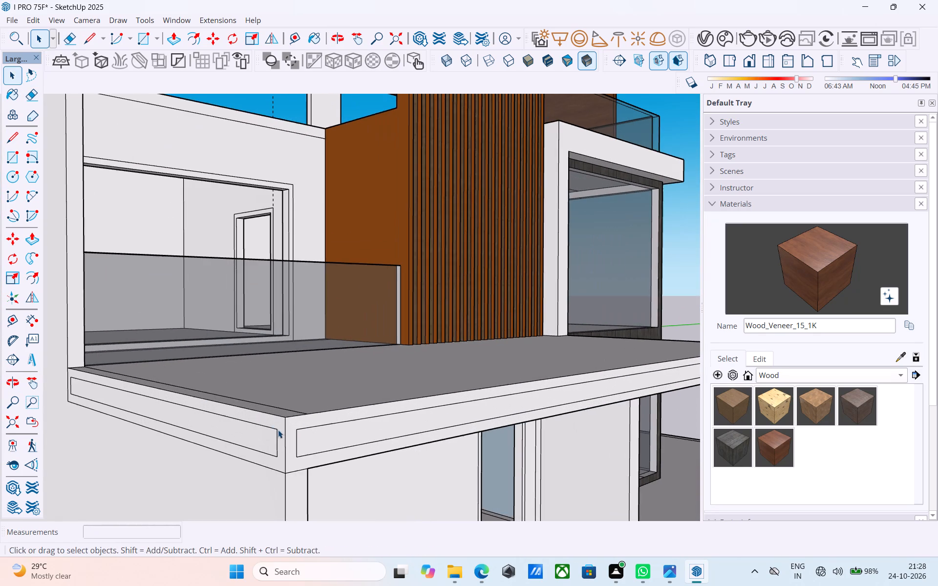
{"action": "scroll", "coordinate": [278, 430], "scroll_direction": "up", "scroll_amount": 1}
{"action": "key", "text": "l"}
{"action": "scroll", "coordinate": [278, 430], "scroll_direction": "up", "scroll_amount": 4}
{"action": "left_click", "coordinate": [278, 430]}
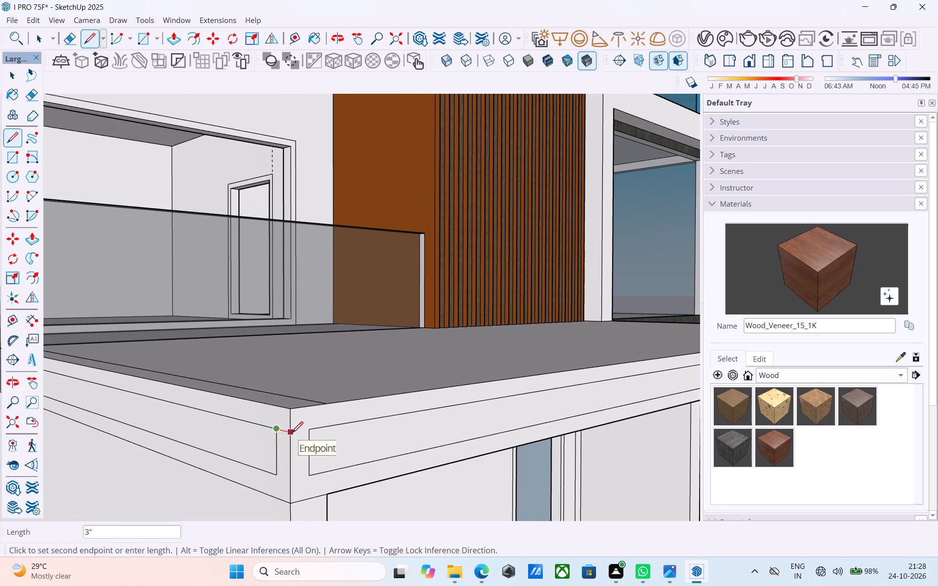
{"action": "left_click", "coordinate": [292, 434]}
{"action": "left_click", "coordinate": [311, 429]}
{"action": "left_click", "coordinate": [294, 432]}
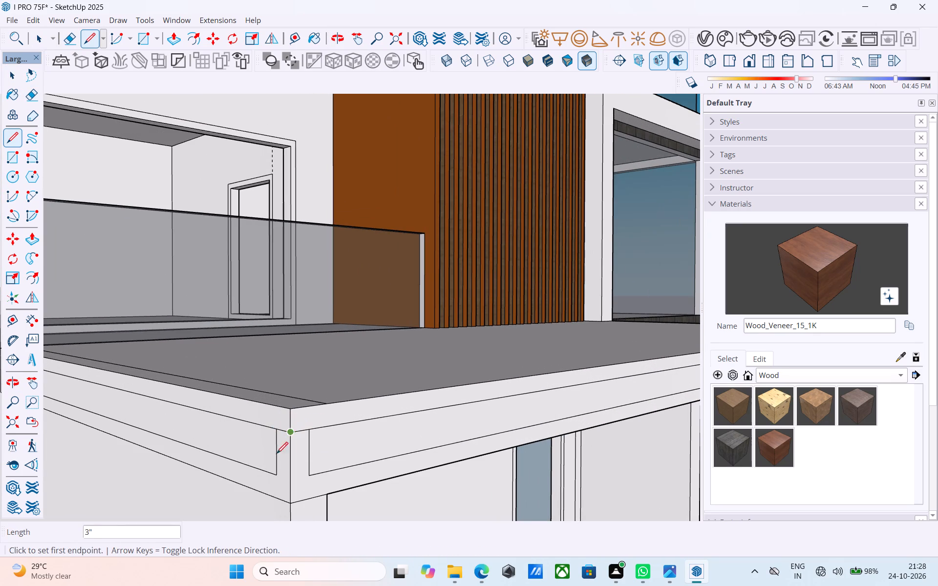
{"action": "left_click", "coordinate": [278, 475]}
{"action": "left_click", "coordinate": [288, 475]}
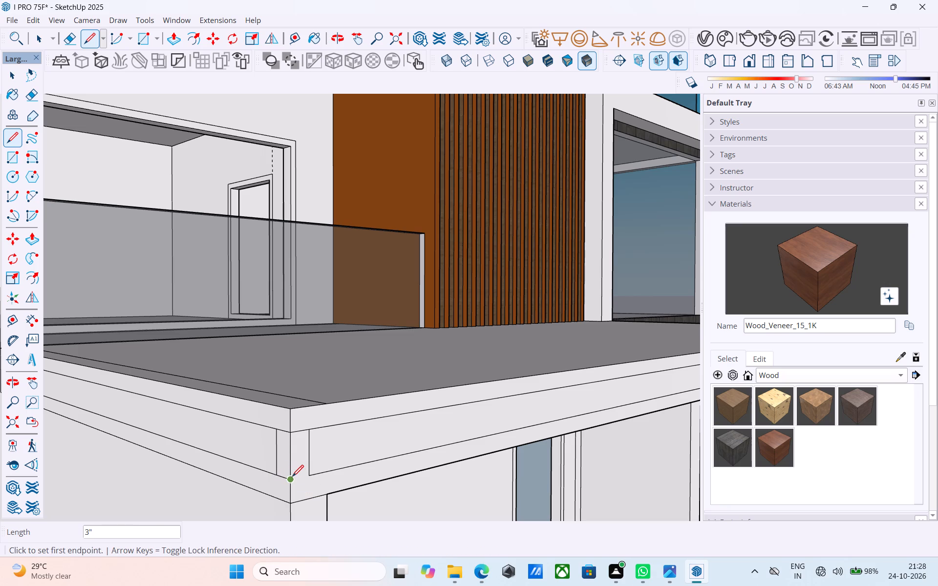
{"action": "left_click", "coordinate": [308, 478]}
{"action": "left_click", "coordinate": [292, 480]}
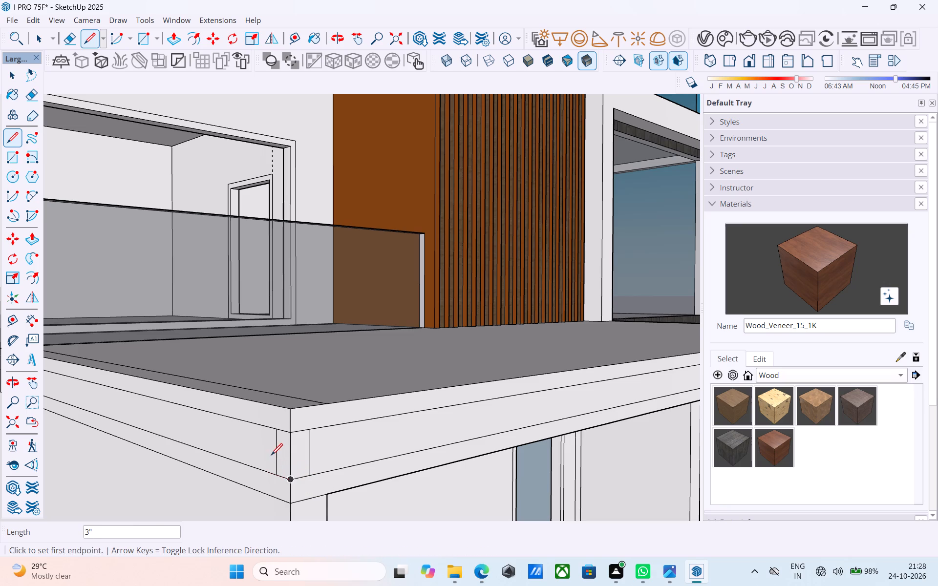
Erase the vertical inset edges on both sides of the slab corner at the side wall.
{"action": "key", "text": "e"}
{"action": "left_click", "coordinate": [275, 447]}
{"action": "left_click_drag", "start_coordinate": [304, 452], "coordinate": [315, 451]}
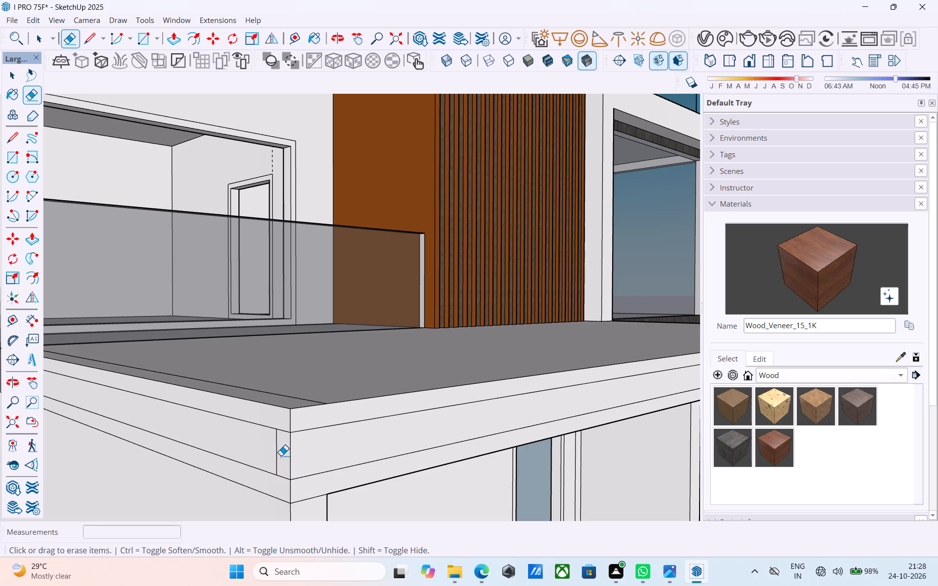
{"action": "left_click_drag", "start_coordinate": [279, 454], "coordinate": [275, 451]}
Push/Pull the border band on the slab's side-wall face outward by 3".
{"action": "key", "text": "space"}
{"action": "left_click", "coordinate": [276, 422]}
{"action": "key", "text": "p"}
{"action": "left_click", "coordinate": [276, 422]}
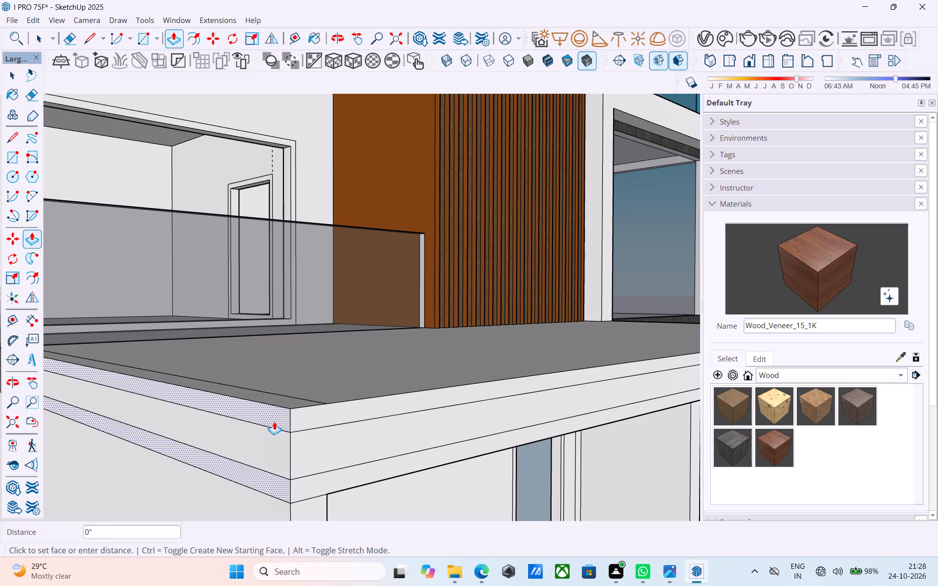
{"action": "key", "text": "3"}
{"action": "key", "text": "shift+quotedbl"}
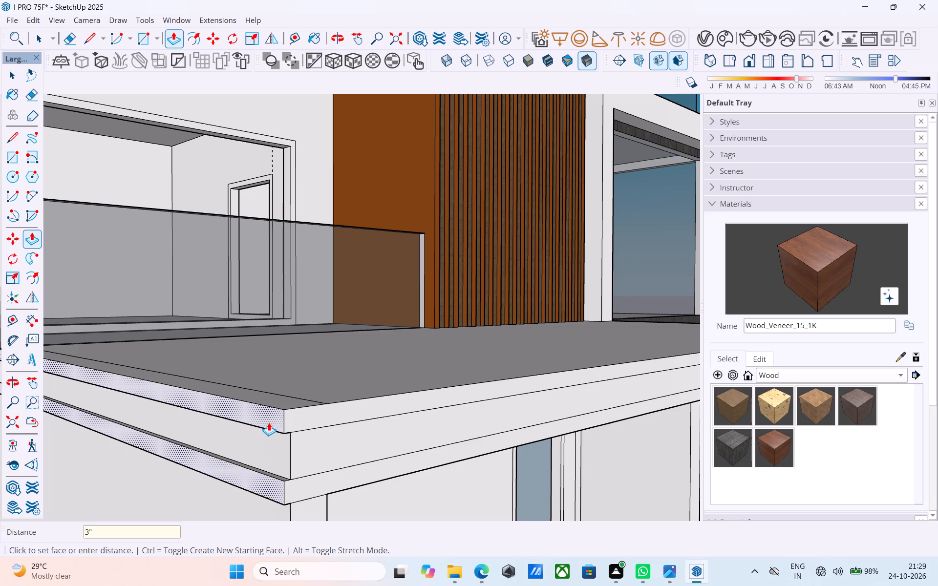
{"action": "key", "text": "Return"}
Push/Pull the upper border band on the slab's long front face outward by the same 3".
{"action": "key", "text": "space"}
{"action": "left_click", "coordinate": [286, 417]}
{"action": "key", "text": "p"}
{"action": "double_click", "coordinate": [287, 417]}
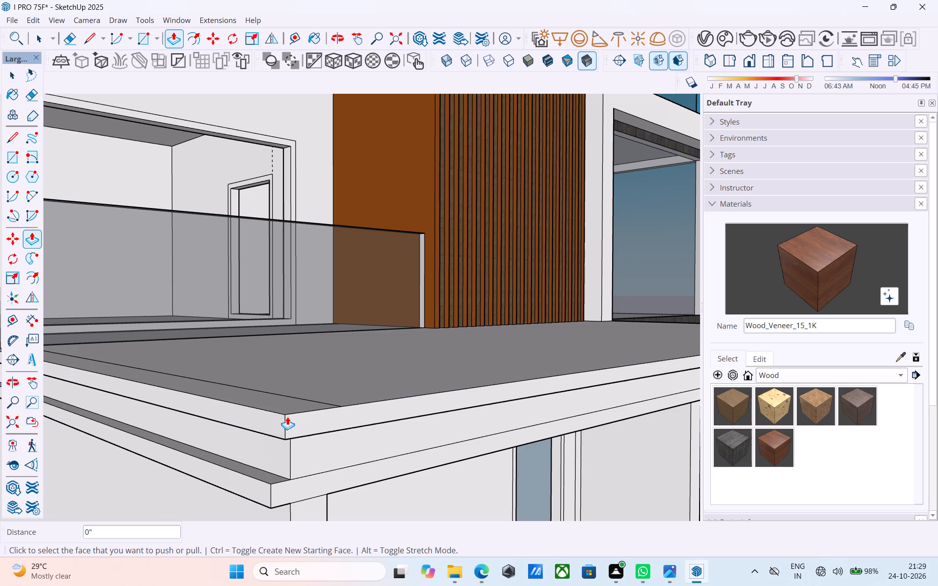
Push/Pull the border band on the slab's short end face beside the plank frame outward by the same 3".
{"action": "scroll", "coordinate": [287, 416], "scroll_direction": "down", "scroll_amount": 20}
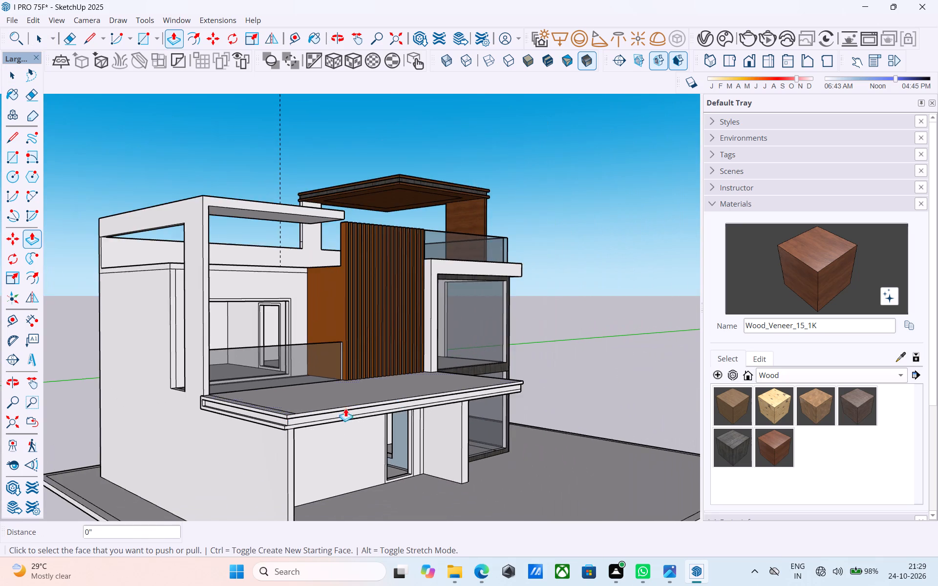
{"action": "middle_click_drag", "start_coordinate": [416, 391], "coordinate": [196, 388]}
{"action": "middle_click_drag", "start_coordinate": [362, 383], "coordinate": [231, 386]}
{"action": "scroll", "coordinate": [283, 398], "scroll_direction": "up", "scroll_amount": 13}
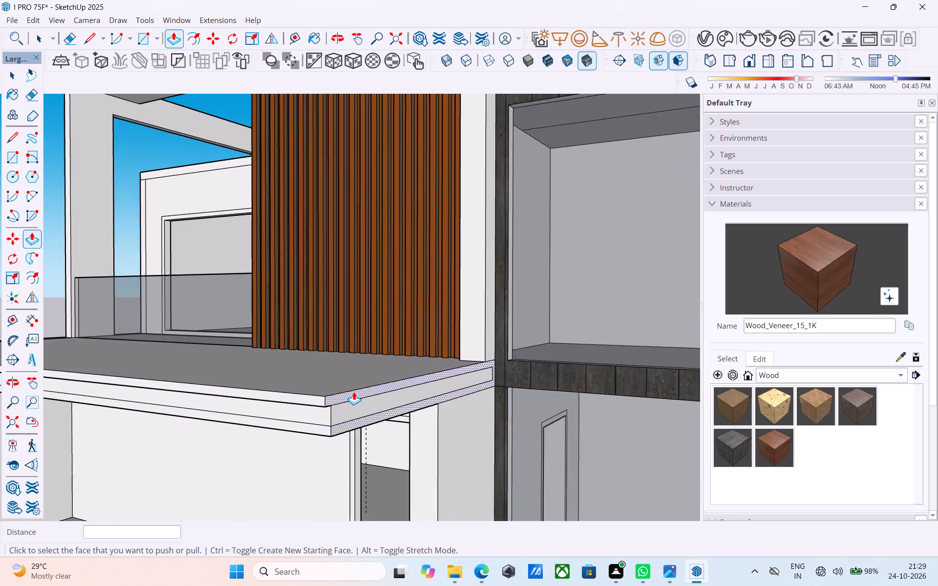
{"action": "scroll", "coordinate": [354, 392], "scroll_direction": "up", "scroll_amount": 5}
{"action": "double_click", "coordinate": [354, 391]}
Erase the leftover edge on the balcony slab's underside near the plank-frame end.
{"action": "scroll", "coordinate": [354, 391], "scroll_direction": "down", "scroll_amount": 4}
{"action": "middle_click_drag", "start_coordinate": [342, 411], "coordinate": [445, 229]}
{"action": "key", "text": "e"}
{"action": "left_click_drag", "start_coordinate": [440, 229], "coordinate": [398, 254]}
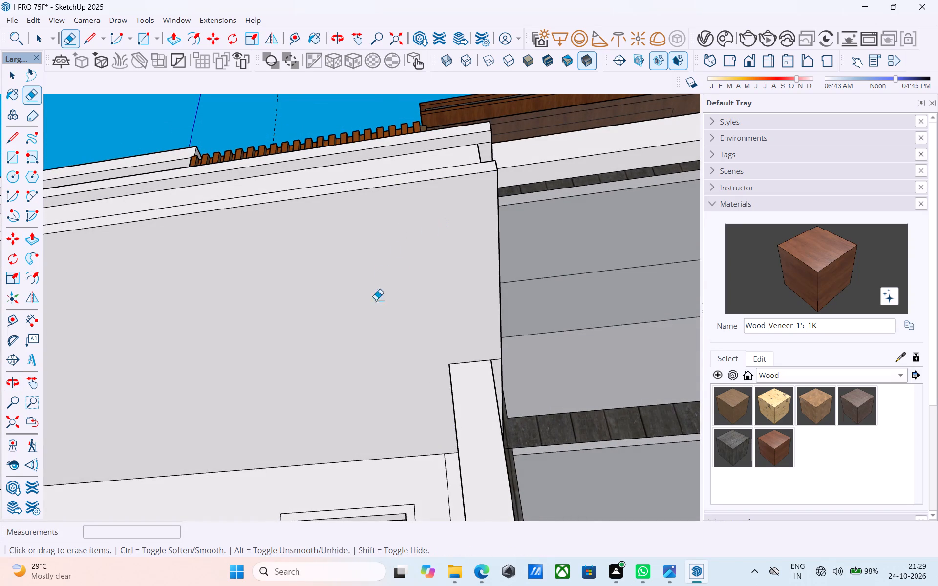
Examine the ground-floor front, the plot edge and the whole house from the front.
{"action": "scroll", "coordinate": [373, 341], "scroll_direction": "down", "scroll_amount": 5}
{"action": "middle_click_drag", "start_coordinate": [377, 355], "coordinate": [372, 572]}
{"action": "scroll", "coordinate": [417, 345], "scroll_direction": "down", "scroll_amount": 5}
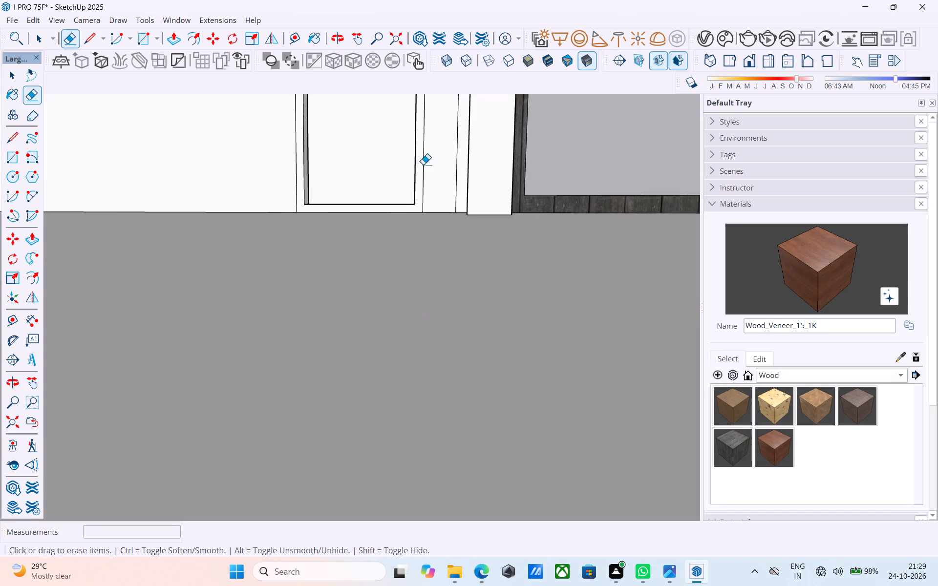
{"action": "scroll", "coordinate": [423, 147], "scroll_direction": "down", "scroll_amount": 4}
{"action": "middle_click_drag", "start_coordinate": [416, 173], "coordinate": [360, 396]}
{"action": "scroll", "coordinate": [379, 339], "scroll_direction": "down", "scroll_amount": 12}
{"action": "scroll", "coordinate": [395, 341], "scroll_direction": "up", "scroll_amount": 1}
{"action": "scroll", "coordinate": [386, 336], "scroll_direction": "down", "scroll_amount": 7}
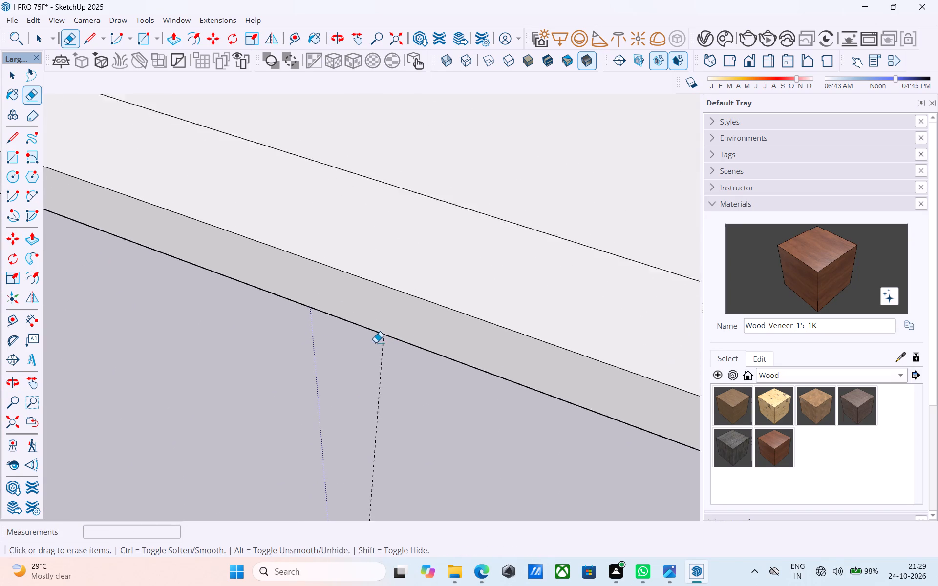
{"action": "scroll", "coordinate": [376, 342], "scroll_direction": "down", "scroll_amount": 18}
{"action": "middle_click_drag", "start_coordinate": [351, 356], "coordinate": [385, 241]}
{"action": "scroll", "coordinate": [386, 235], "scroll_direction": "down", "scroll_amount": 11}
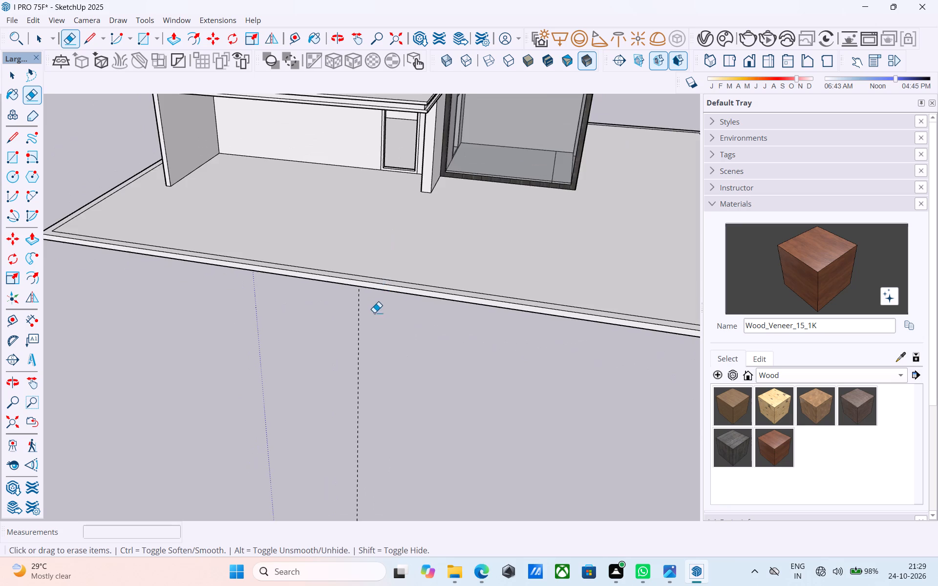
{"action": "scroll", "coordinate": [374, 313], "scroll_direction": "down", "scroll_amount": 7}
{"action": "middle_click_drag", "start_coordinate": [378, 326], "coordinate": [444, 283]}
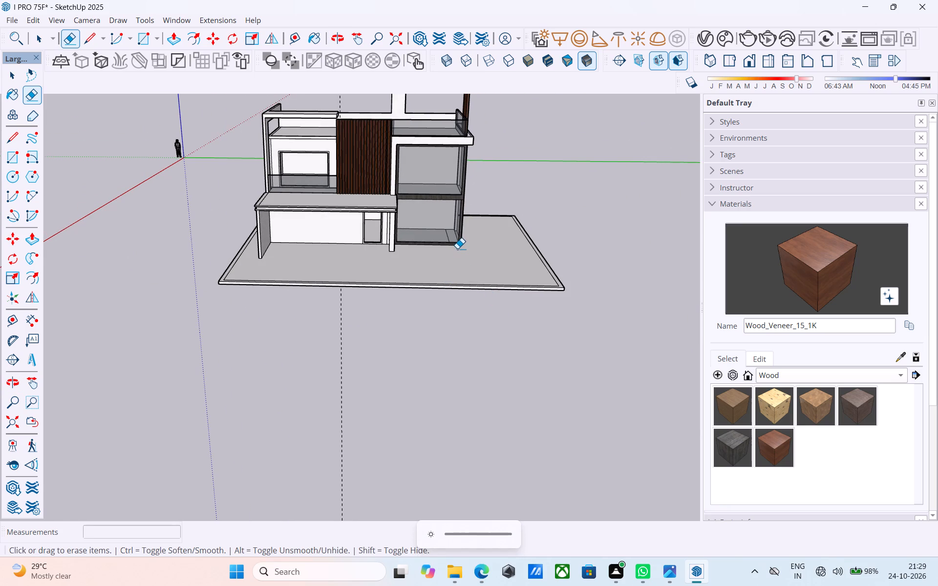
{"action": "middle_click_drag", "start_coordinate": [437, 150], "coordinate": [433, 133]}
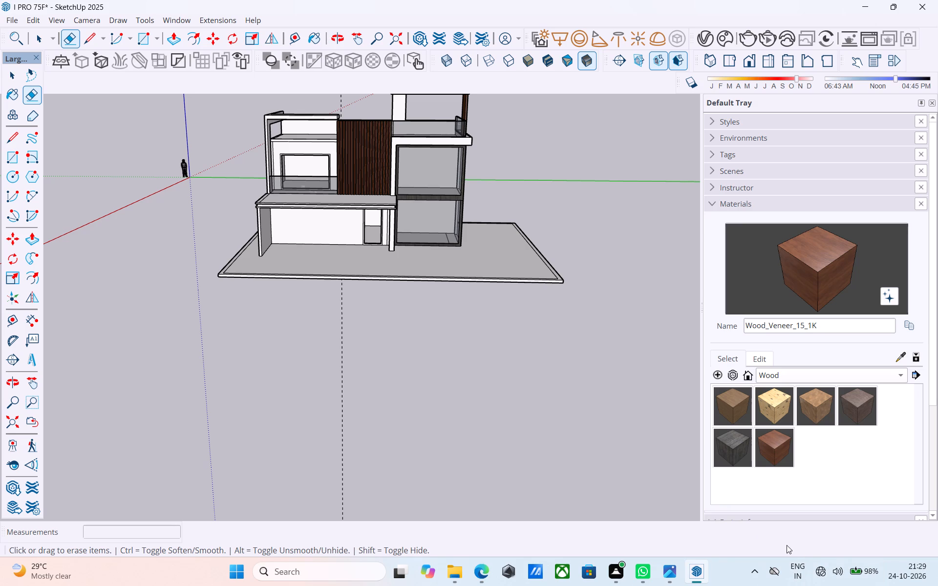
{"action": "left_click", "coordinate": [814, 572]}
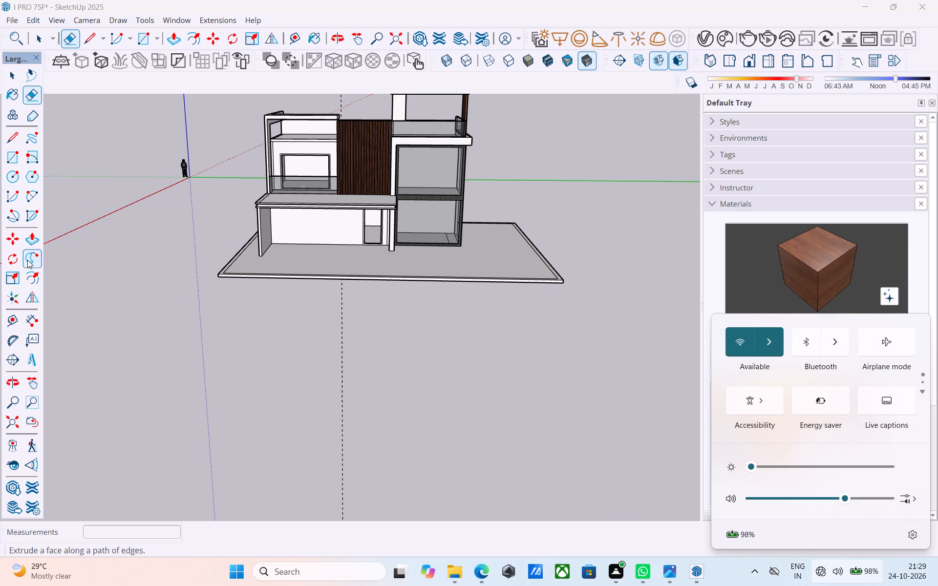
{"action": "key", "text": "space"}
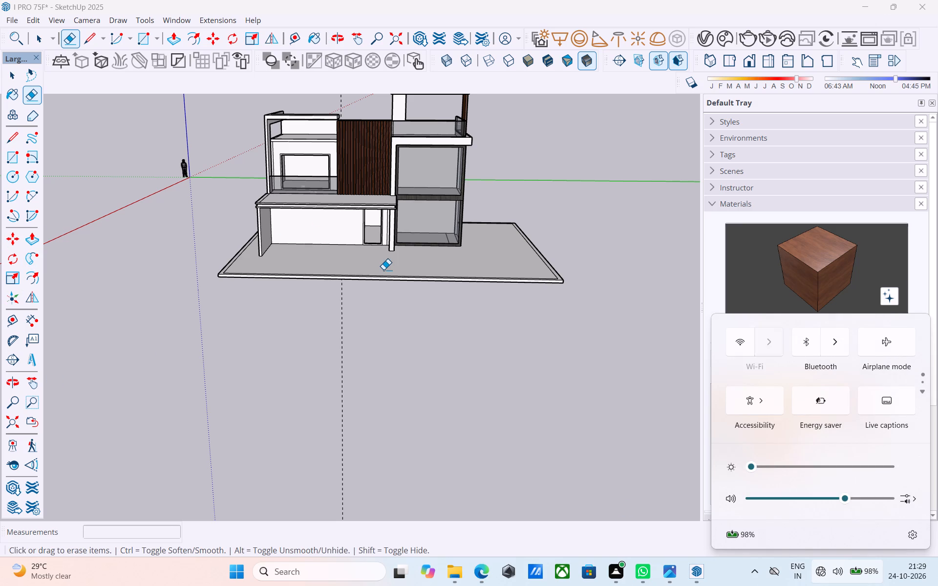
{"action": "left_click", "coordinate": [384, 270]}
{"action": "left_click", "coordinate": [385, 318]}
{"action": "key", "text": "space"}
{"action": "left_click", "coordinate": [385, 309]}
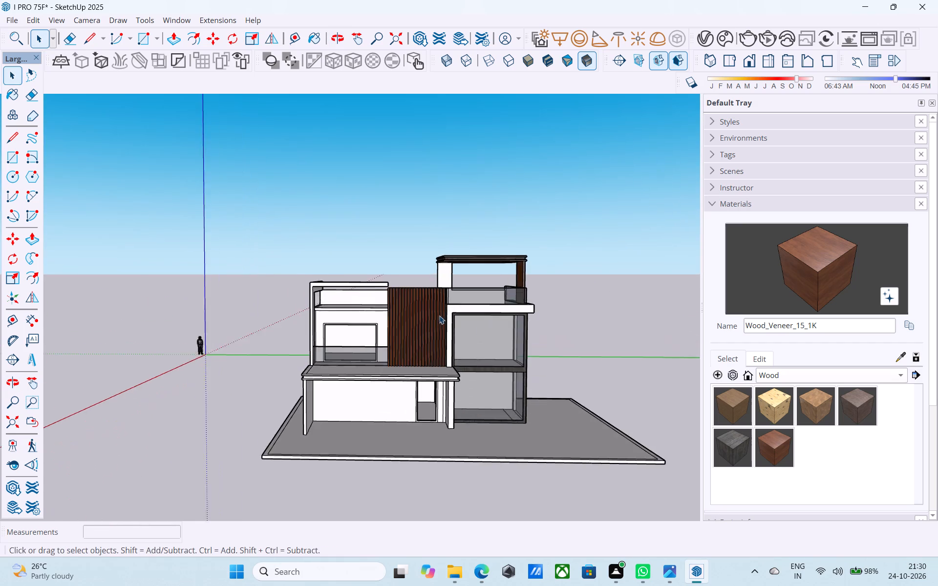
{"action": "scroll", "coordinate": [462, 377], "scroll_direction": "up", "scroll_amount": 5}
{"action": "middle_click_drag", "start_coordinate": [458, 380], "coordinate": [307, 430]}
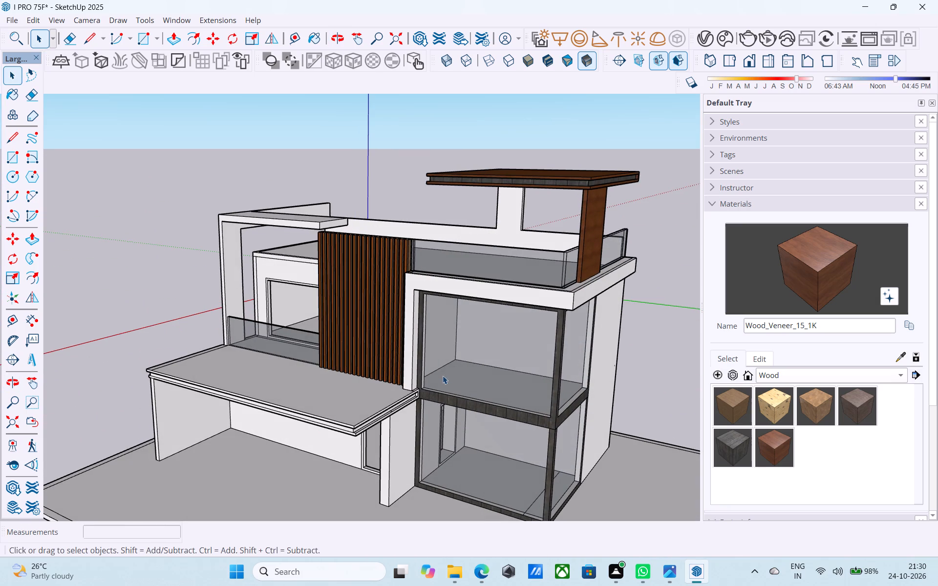
Examine the whole house from the front, the glazed side and above.
{"action": "middle_click_drag", "start_coordinate": [444, 375], "coordinate": [308, 377], "text": "shift"}
{"action": "scroll", "coordinate": [328, 377], "scroll_direction": "down", "scroll_amount": 4}
{"action": "middle_click_drag", "start_coordinate": [447, 392], "coordinate": [302, 363], "text": "shift"}
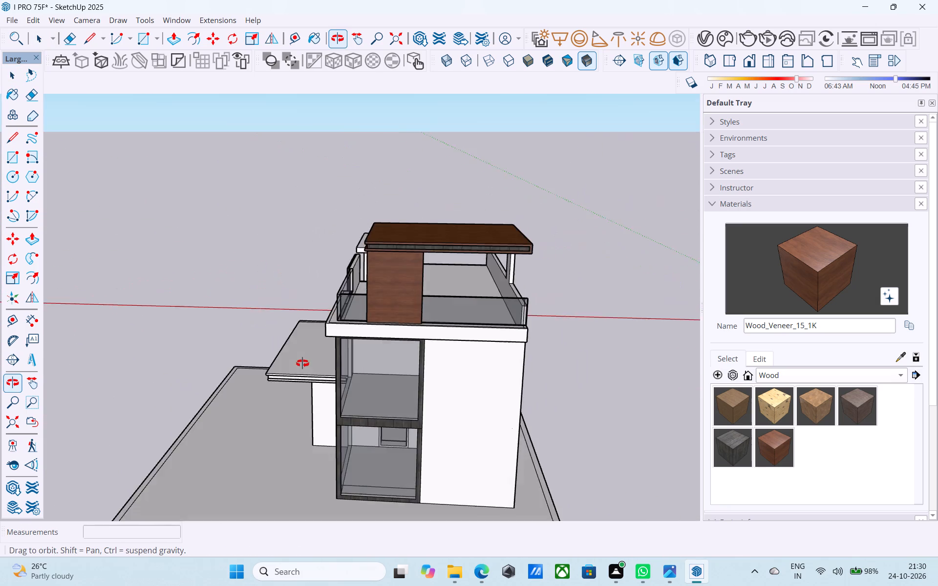
{"action": "middle_click_drag", "start_coordinate": [302, 363], "coordinate": [594, 351], "text": "shift"}
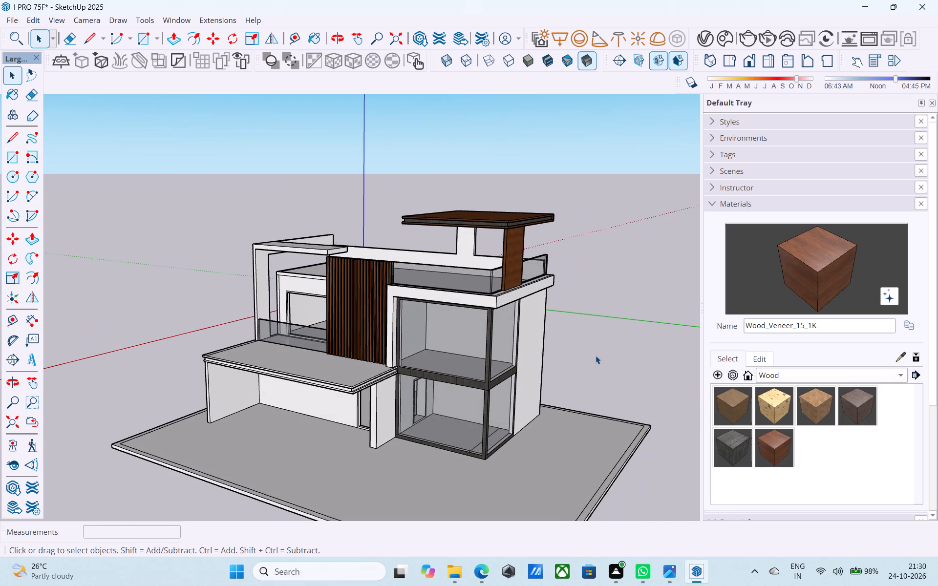
{"action": "middle_click_drag", "start_coordinate": [596, 356], "coordinate": [584, 321]}
{"action": "middle_click_drag", "start_coordinate": [548, 360], "coordinate": [573, 355]}
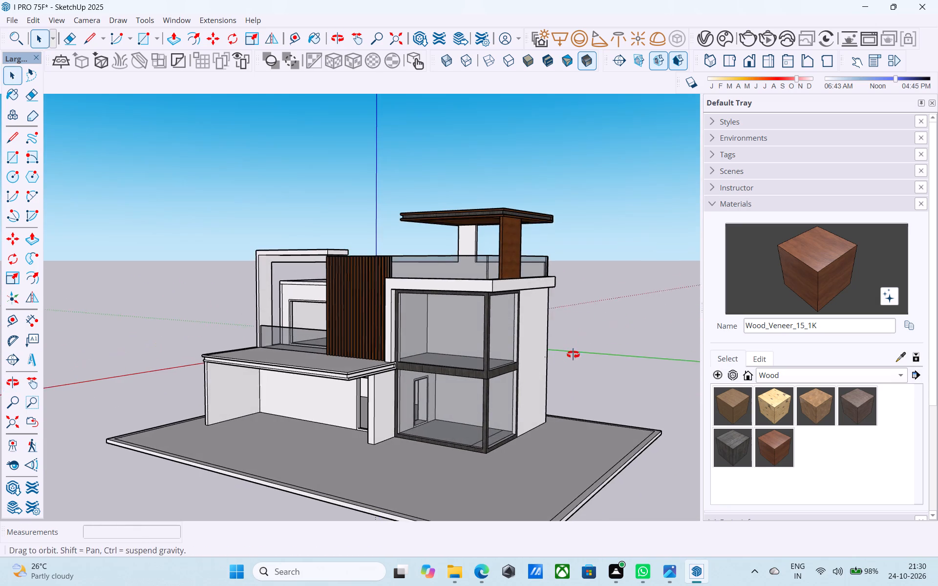
{"action": "middle_click_drag", "start_coordinate": [573, 355], "coordinate": [582, 352]}
{"action": "middle_click_drag", "start_coordinate": [551, 391], "coordinate": [554, 372]}
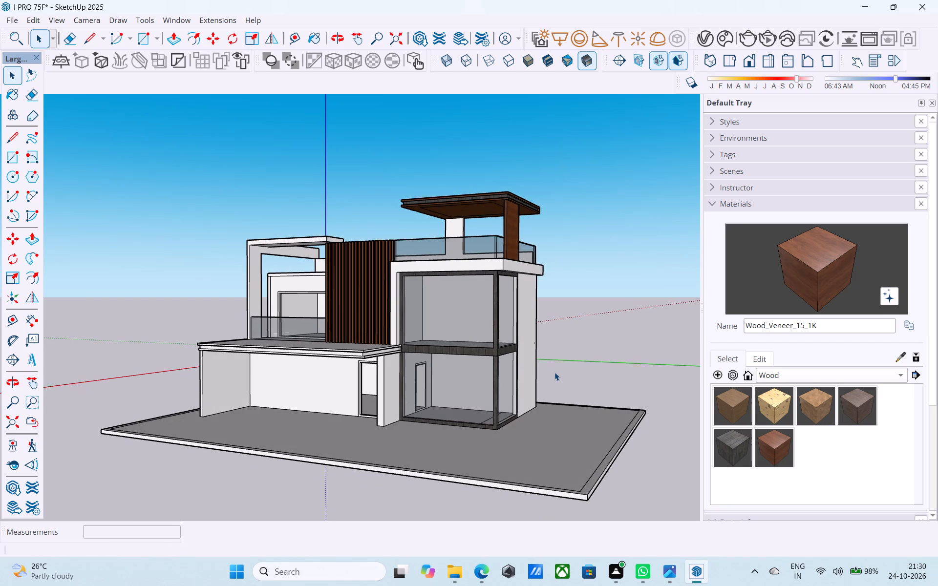
{"action": "middle_click_drag", "start_coordinate": [554, 372], "coordinate": [599, 363]}
{"action": "scroll", "coordinate": [514, 360], "scroll_direction": "up", "scroll_amount": 1}
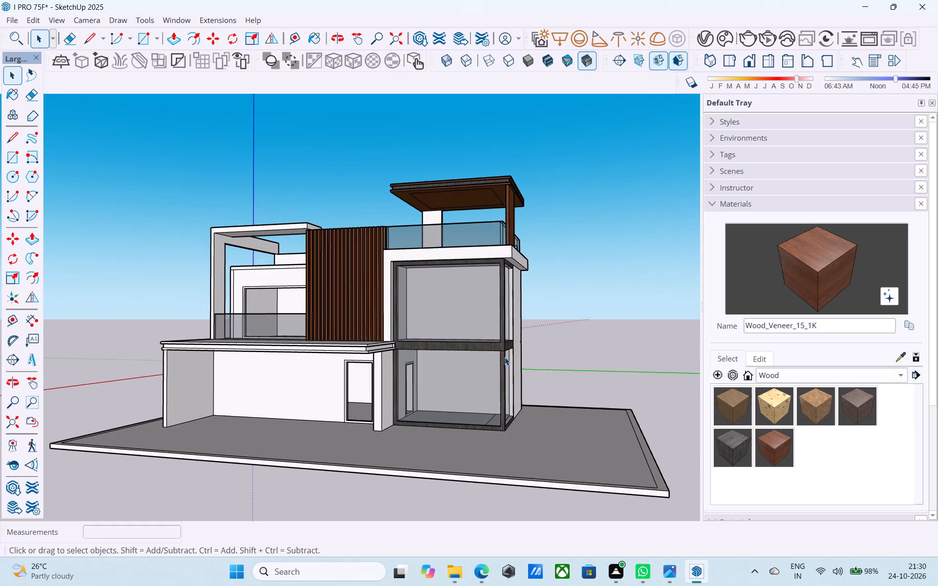
{"action": "middle_click_drag", "start_coordinate": [505, 357], "coordinate": [568, 400]}
{"action": "middle_click_drag", "start_coordinate": [555, 415], "coordinate": [555, 409]}
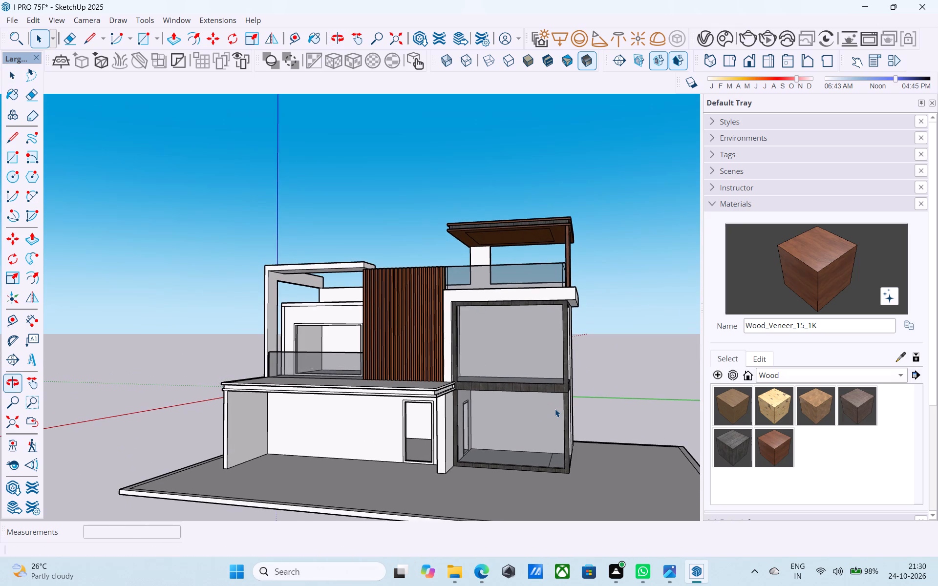
{"action": "middle_click_drag", "start_coordinate": [555, 409], "coordinate": [585, 394], "text": "shift"}
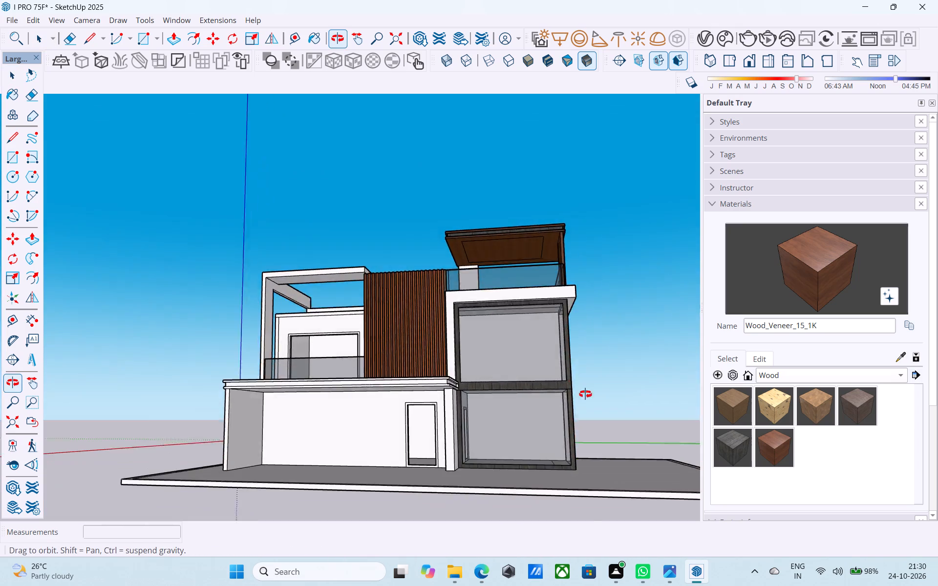
{"action": "middle_click_drag", "start_coordinate": [585, 394], "coordinate": [586, 396], "text": "shift"}
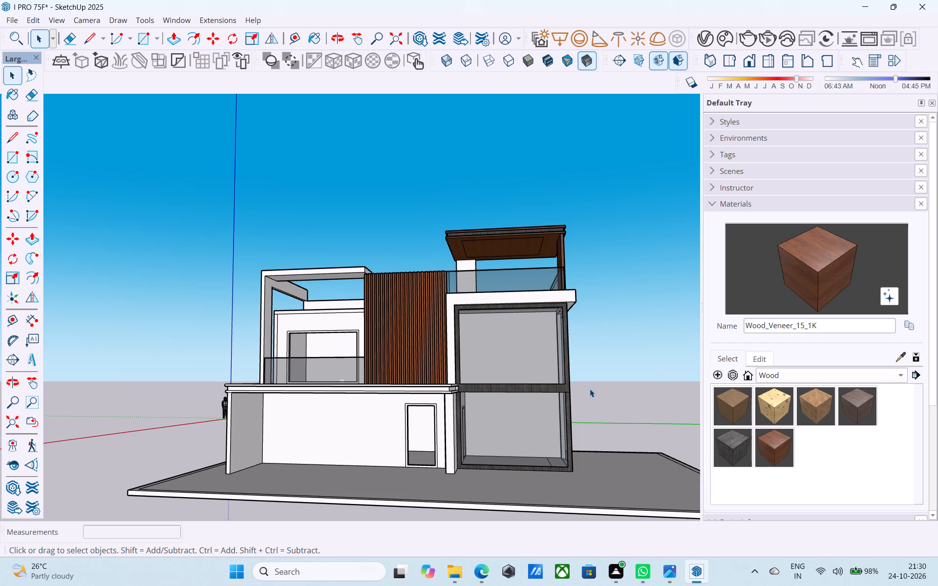
{"action": "middle_click_drag", "start_coordinate": [537, 414], "coordinate": [538, 456]}
{"action": "middle_click_drag", "start_coordinate": [530, 449], "coordinate": [625, 406], "text": "shift"}
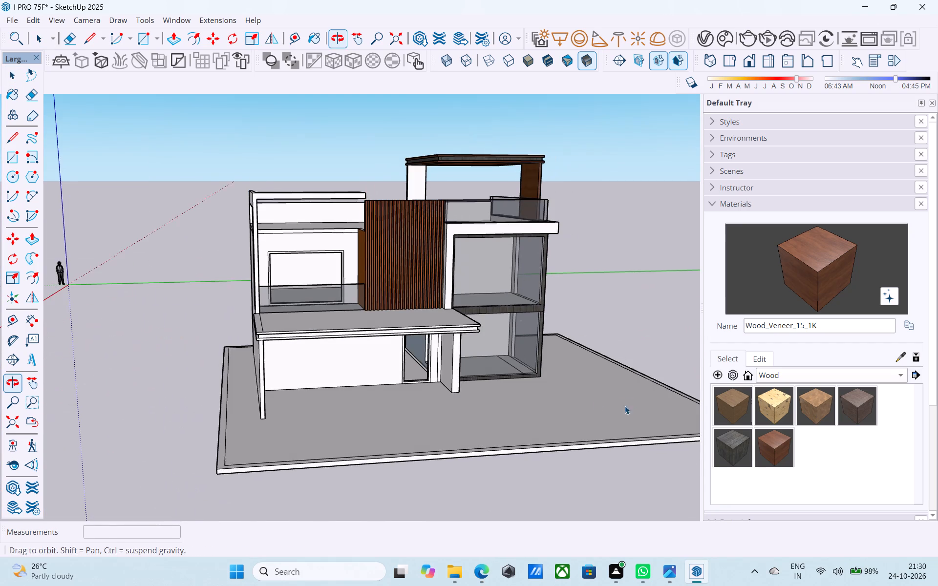
{"action": "middle_click_drag", "start_coordinate": [625, 406], "coordinate": [627, 406], "text": "shift"}
Draw a rectangle over the inner face of the ground-floor room's wall seen through the porch doorway.
{"action": "middle_click_drag", "start_coordinate": [559, 394], "coordinate": [580, 348], "text": "shift"}
{"action": "scroll", "coordinate": [474, 371], "scroll_direction": "up", "scroll_amount": 5}
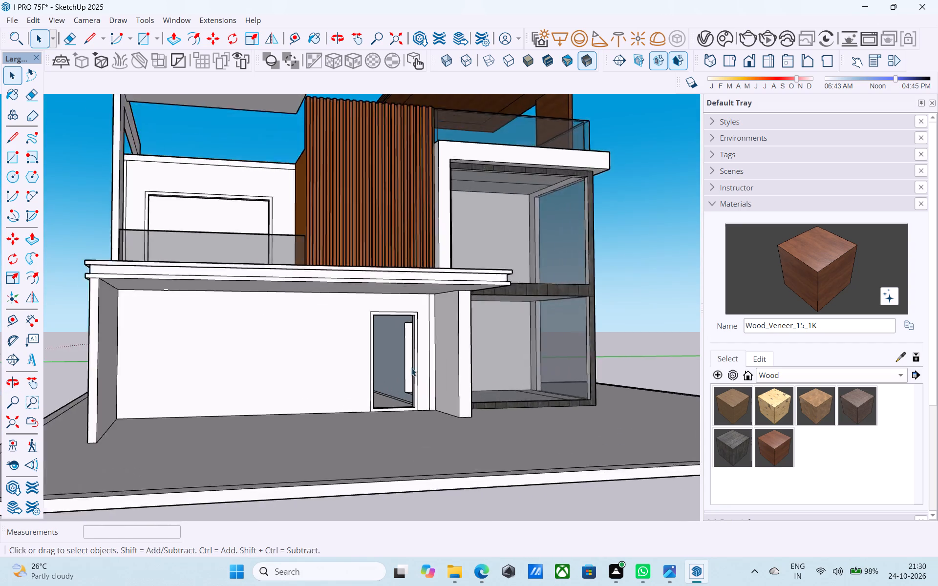
{"action": "scroll", "coordinate": [411, 368], "scroll_direction": "up", "scroll_amount": 12}
{"action": "key", "text": "r"}
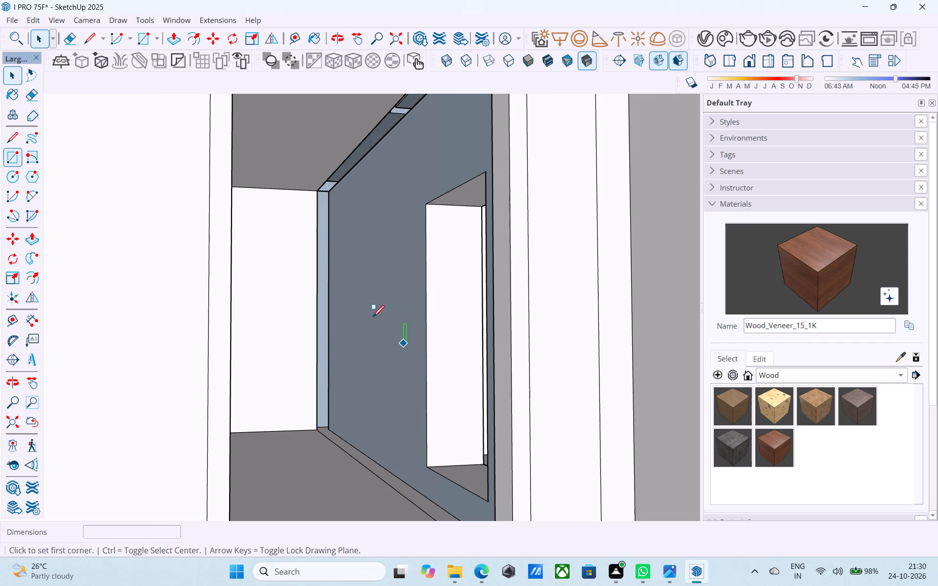
{"action": "left_click", "coordinate": [316, 193]}
{"action": "scroll", "coordinate": [476, 459], "scroll_direction": "up", "scroll_amount": 7}
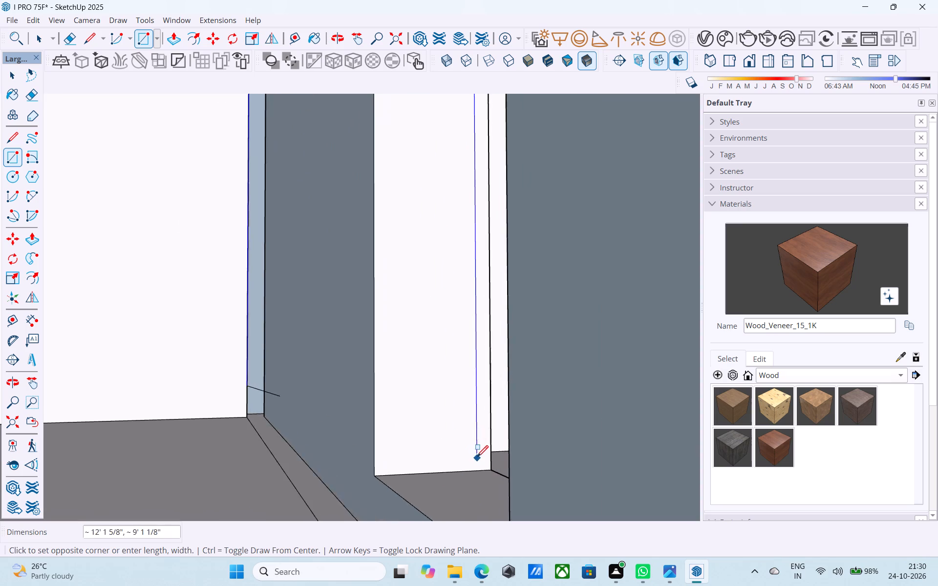
{"action": "middle_click_drag", "start_coordinate": [484, 462], "coordinate": [832, 479]}
{"action": "middle_click_drag", "start_coordinate": [593, 401], "coordinate": [554, 386], "text": "shift"}
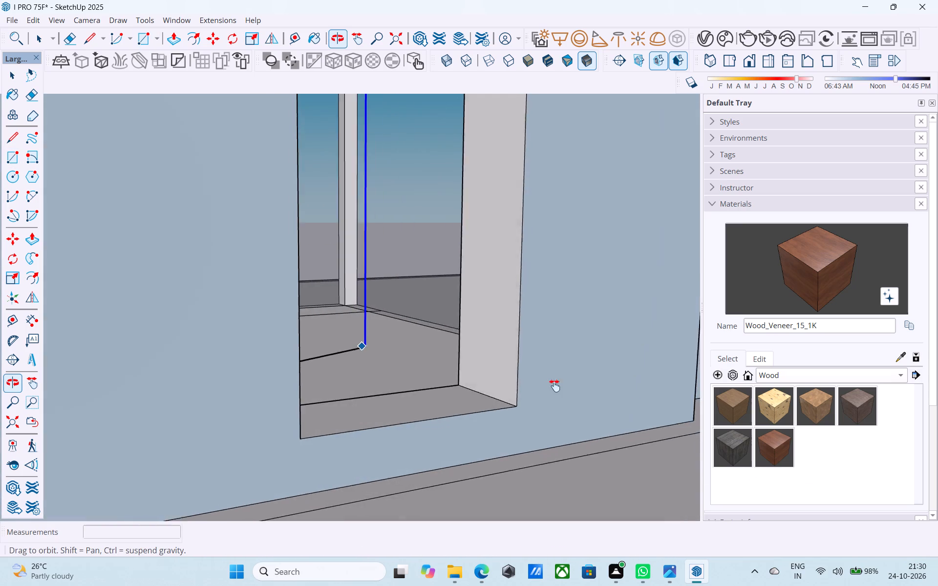
{"action": "middle_click_drag", "start_coordinate": [554, 386], "coordinate": [512, 381], "text": "shift"}
{"action": "left_click", "coordinate": [549, 388]}
{"action": "middle_click_drag", "start_coordinate": [552, 388], "coordinate": [461, 407], "text": "shift"}
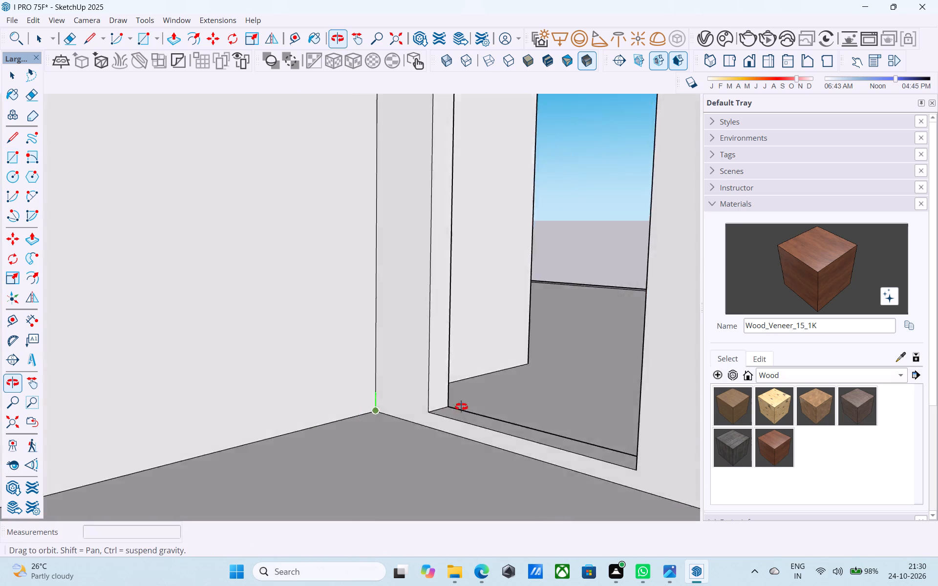
{"action": "middle_click_drag", "start_coordinate": [461, 407], "coordinate": [467, 403], "text": "shift"}
{"action": "scroll", "coordinate": [588, 338], "scroll_direction": "up", "scroll_amount": 4}
{"action": "middle_click_drag", "start_coordinate": [606, 298], "coordinate": [602, 359], "text": "shift"}
{"action": "scroll", "coordinate": [607, 324], "scroll_direction": "up", "scroll_amount": 12}
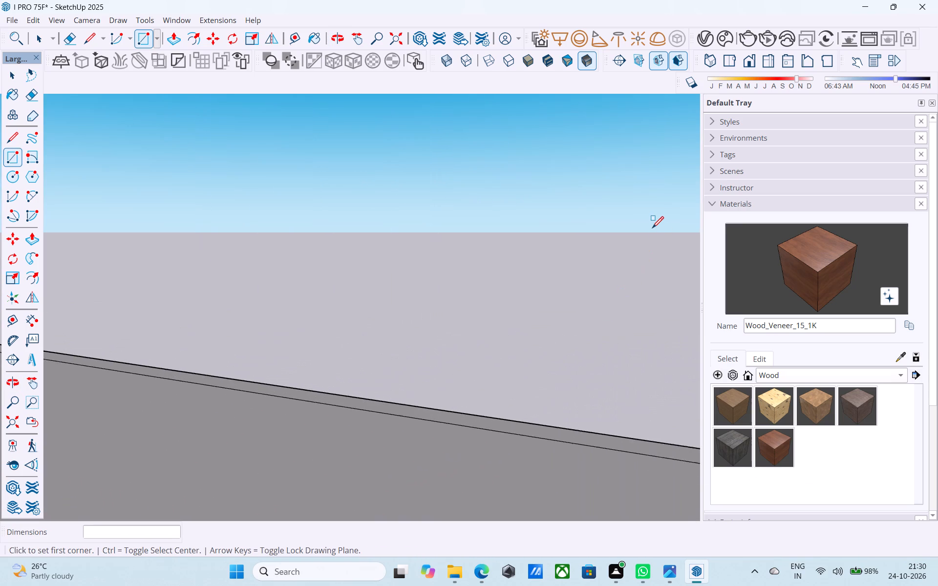
{"action": "scroll", "coordinate": [652, 229], "scroll_direction": "up", "scroll_amount": 3}
{"action": "key", "text": "space"}
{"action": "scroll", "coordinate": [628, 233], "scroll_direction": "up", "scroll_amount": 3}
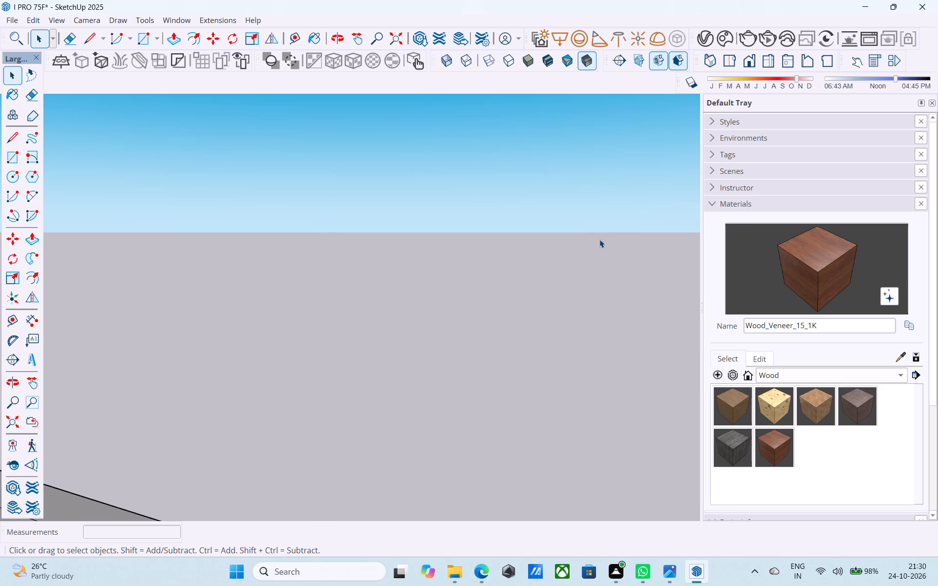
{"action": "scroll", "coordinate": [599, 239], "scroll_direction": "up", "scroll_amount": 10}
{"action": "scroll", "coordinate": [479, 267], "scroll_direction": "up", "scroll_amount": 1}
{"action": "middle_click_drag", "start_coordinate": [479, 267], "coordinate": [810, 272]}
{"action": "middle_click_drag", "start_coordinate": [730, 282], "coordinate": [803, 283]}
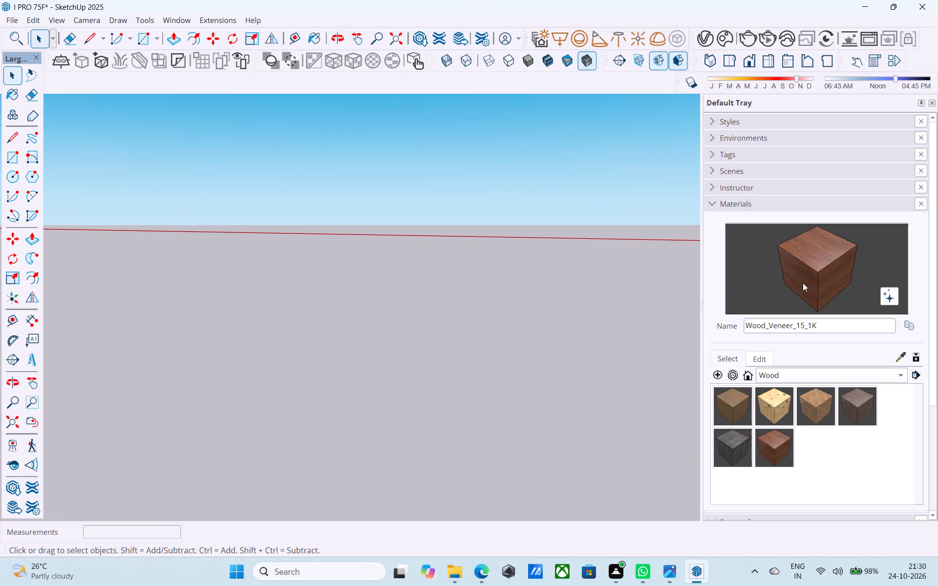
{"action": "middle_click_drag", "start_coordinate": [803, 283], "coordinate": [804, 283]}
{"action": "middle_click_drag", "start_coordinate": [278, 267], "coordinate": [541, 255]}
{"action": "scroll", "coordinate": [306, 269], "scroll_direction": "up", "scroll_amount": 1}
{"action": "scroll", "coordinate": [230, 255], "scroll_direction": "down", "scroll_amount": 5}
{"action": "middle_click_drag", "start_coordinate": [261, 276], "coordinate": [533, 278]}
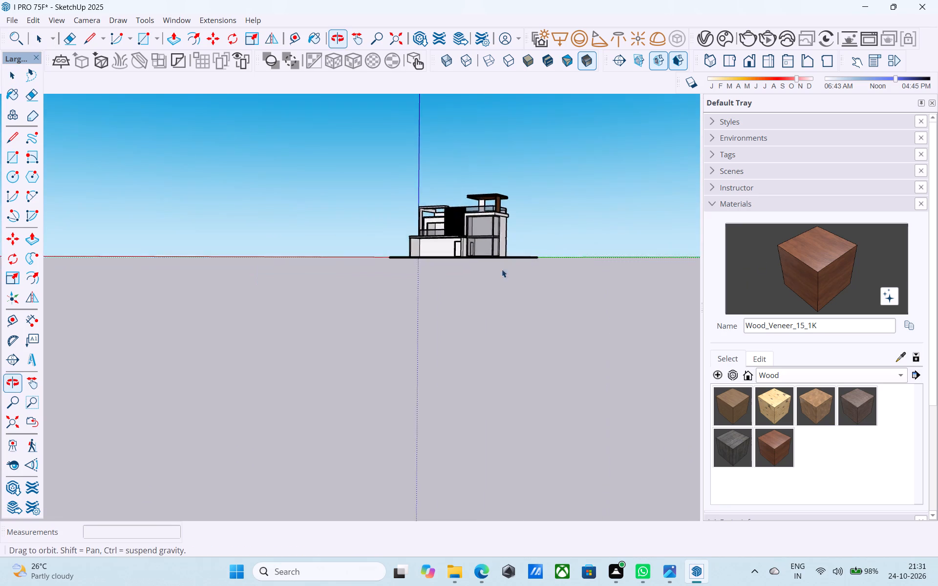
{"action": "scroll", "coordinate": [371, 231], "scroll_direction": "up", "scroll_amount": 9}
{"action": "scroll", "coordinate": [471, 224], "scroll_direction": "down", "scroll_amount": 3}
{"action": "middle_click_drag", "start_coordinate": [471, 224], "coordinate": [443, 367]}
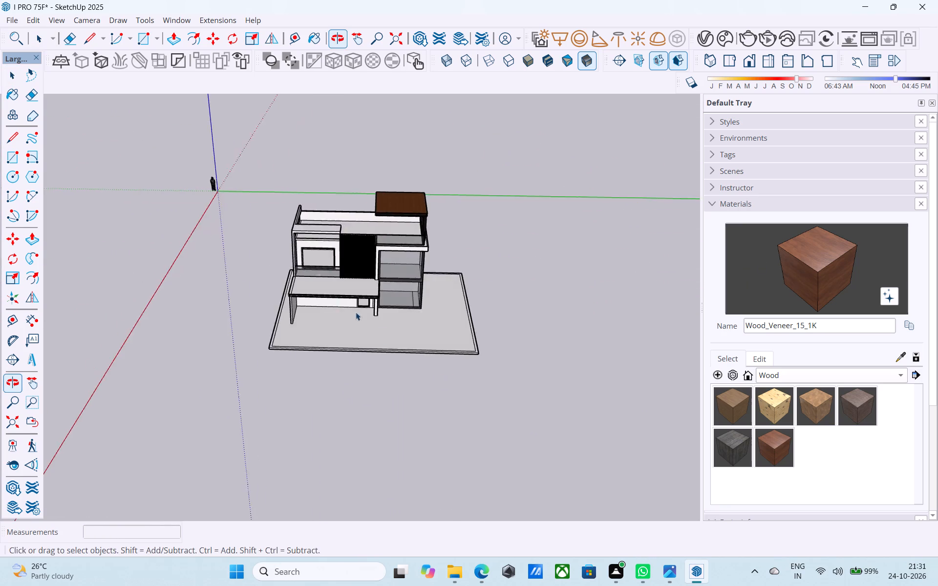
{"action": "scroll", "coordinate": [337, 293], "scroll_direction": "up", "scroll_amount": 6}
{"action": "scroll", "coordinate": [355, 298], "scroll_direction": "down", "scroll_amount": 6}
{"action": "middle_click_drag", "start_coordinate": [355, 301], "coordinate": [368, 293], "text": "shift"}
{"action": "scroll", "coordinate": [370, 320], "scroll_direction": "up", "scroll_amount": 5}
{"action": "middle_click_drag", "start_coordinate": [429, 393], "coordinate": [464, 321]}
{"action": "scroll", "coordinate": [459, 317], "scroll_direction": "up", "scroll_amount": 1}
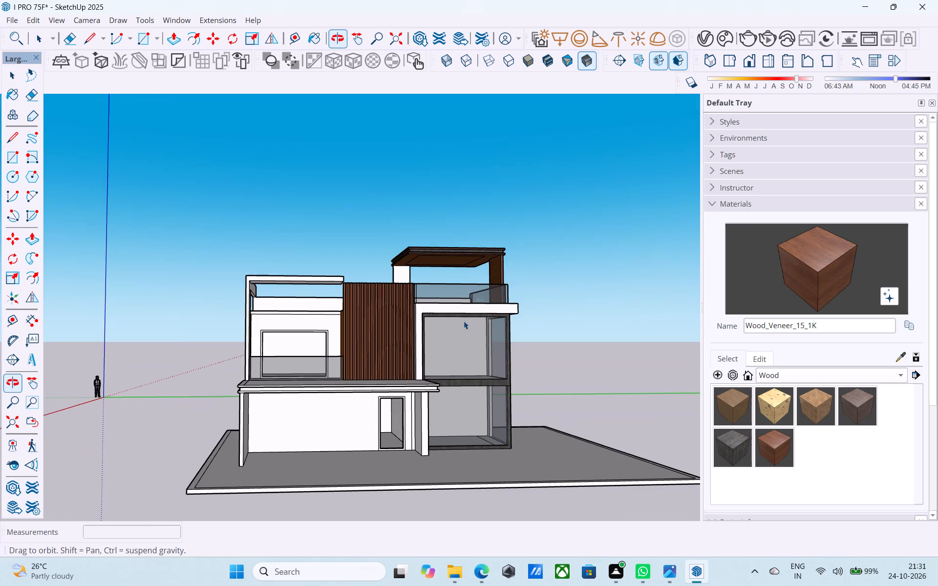
Save the model.
{"action": "key", "text": "ctrl+s"}
Erase the leftover edge on the balcony slab's underside beside the porch end wall and plank frame.
{"action": "middle_click_drag", "start_coordinate": [435, 389], "coordinate": [430, 373], "text": "shift"}
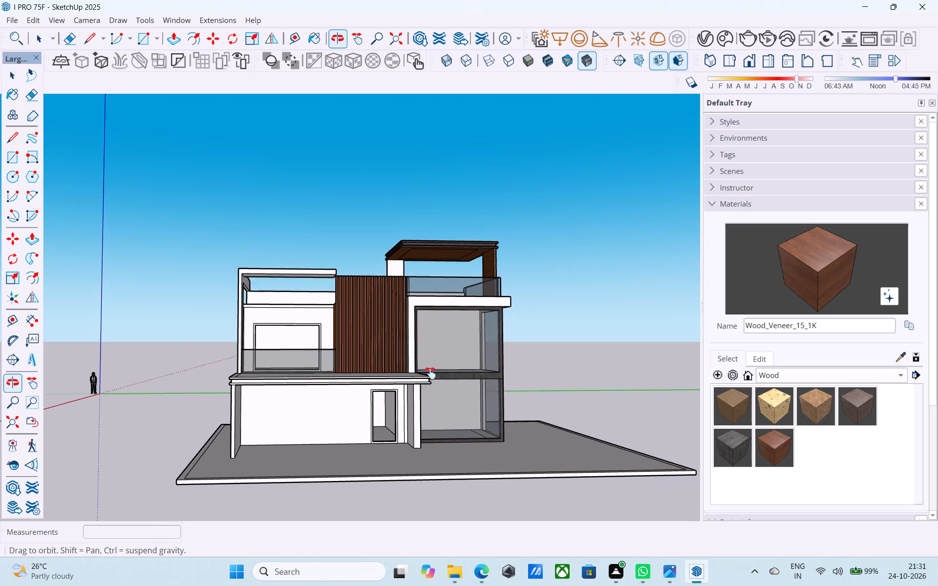
{"action": "middle_click_drag", "start_coordinate": [430, 373], "coordinate": [319, 374], "text": "shift"}
{"action": "middle_click_drag", "start_coordinate": [403, 387], "coordinate": [345, 379]}
{"action": "scroll", "coordinate": [401, 391], "scroll_direction": "up", "scroll_amount": 2}
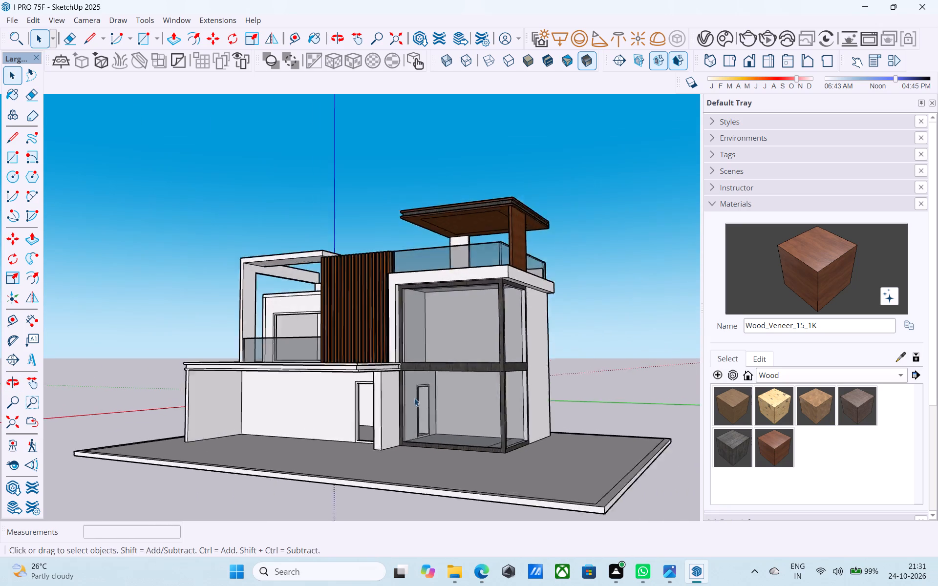
{"action": "scroll", "coordinate": [414, 398], "scroll_direction": "up", "scroll_amount": 13}
{"action": "middle_click_drag", "start_coordinate": [369, 354], "coordinate": [539, 301]}
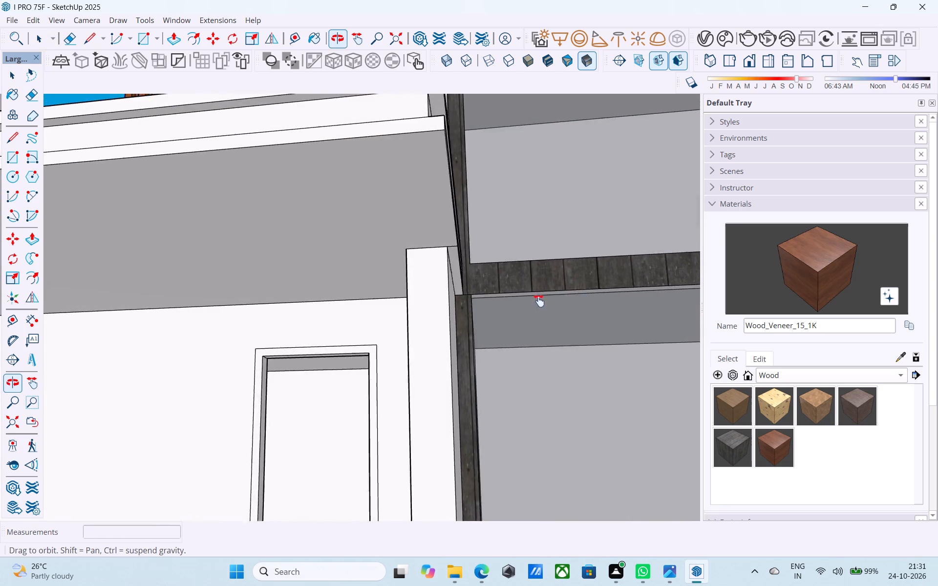
{"action": "middle_click_drag", "start_coordinate": [539, 301], "coordinate": [536, 297]}
{"action": "scroll", "coordinate": [528, 244], "scroll_direction": "up", "scroll_amount": 5}
{"action": "key", "text": "e"}
{"action": "left_click", "coordinate": [517, 209]}
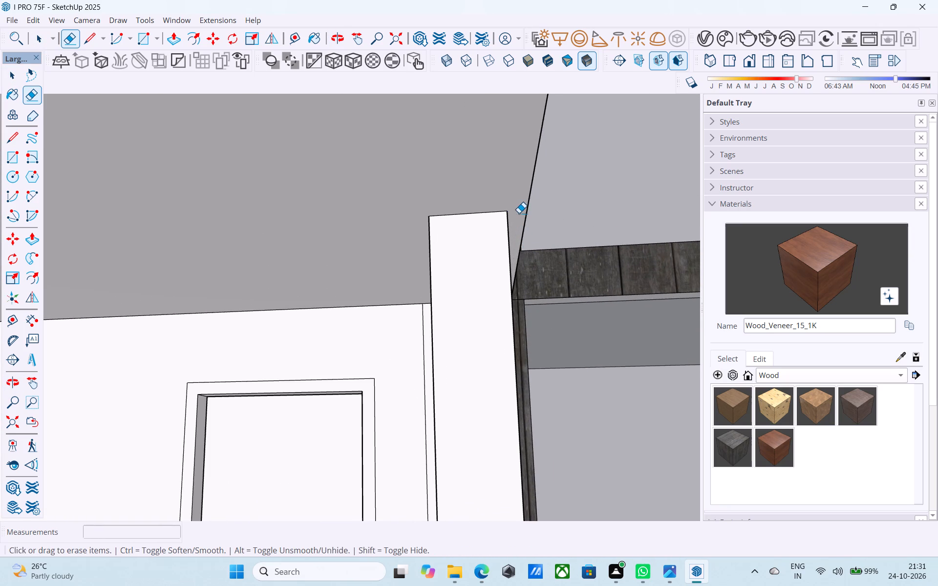
{"action": "scroll", "coordinate": [515, 216], "scroll_direction": "down", "scroll_amount": 15}
{"action": "key", "text": "space"}
Paint the underside of the balcony slab over the porch with Wood_Veneer_15_1K.
{"action": "middle_click_drag", "start_coordinate": [458, 283], "coordinate": [490, 277]}
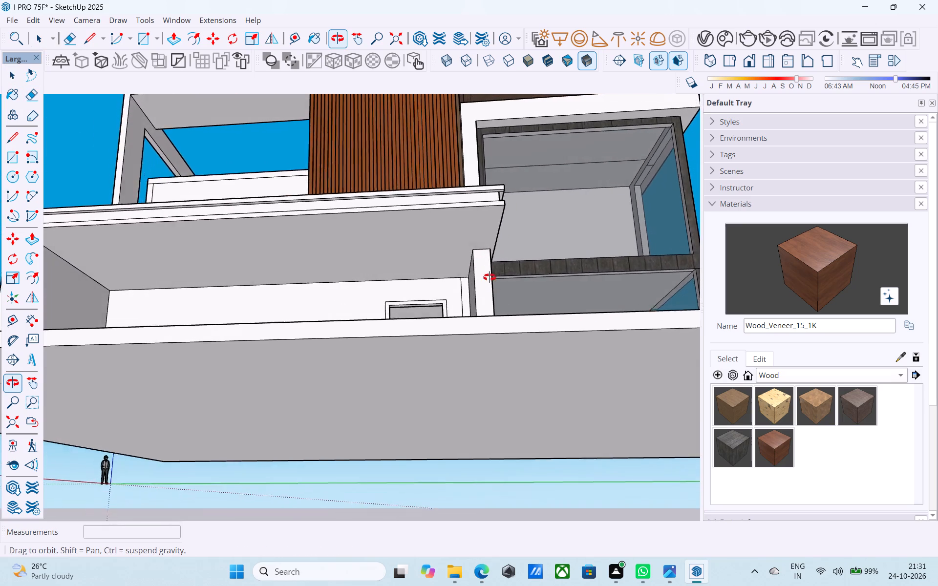
{"action": "middle_click_drag", "start_coordinate": [490, 277], "coordinate": [507, 295]}
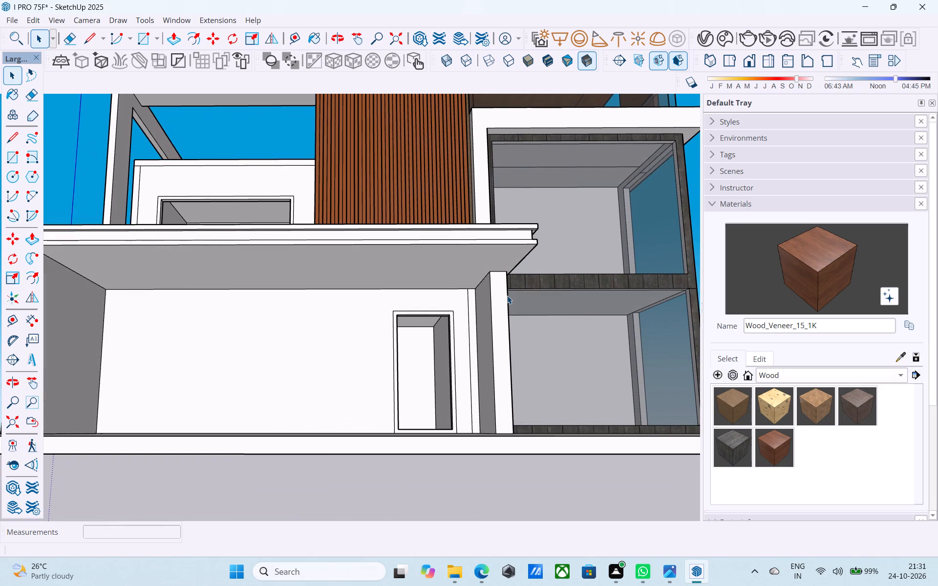
{"action": "scroll", "coordinate": [507, 296], "scroll_direction": "down", "scroll_amount": 4}
{"action": "middle_click_drag", "start_coordinate": [454, 333], "coordinate": [473, 313]}
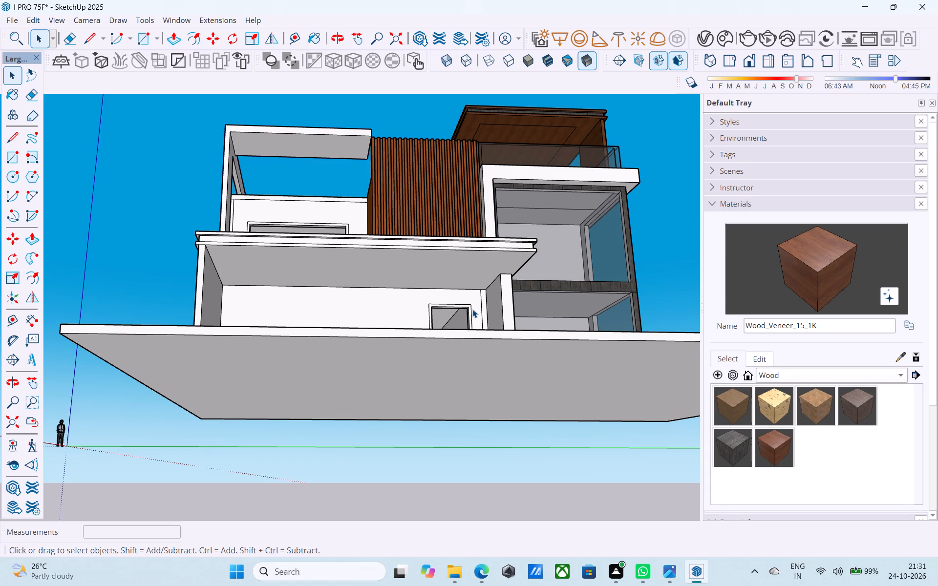
{"action": "left_click", "coordinate": [819, 278]}
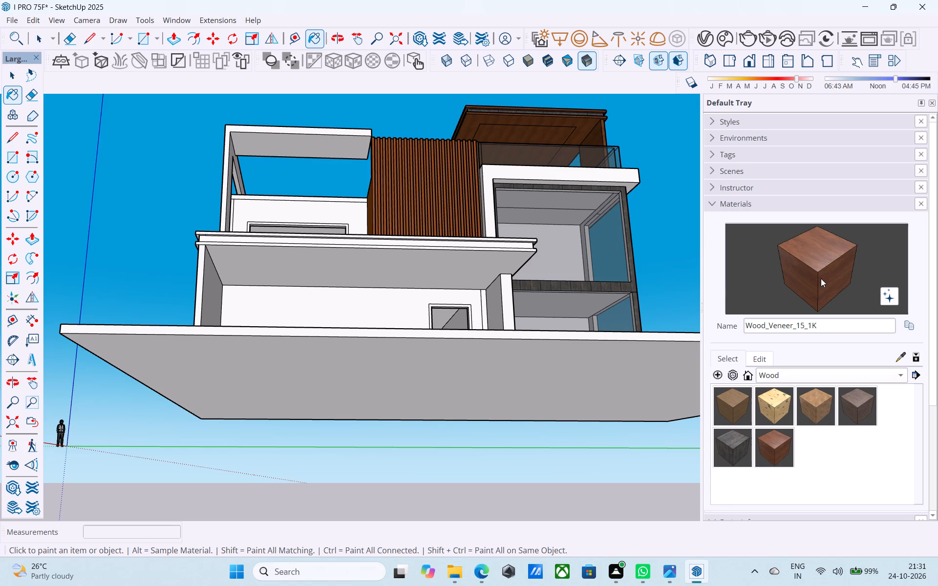
{"action": "left_click", "coordinate": [486, 267]}
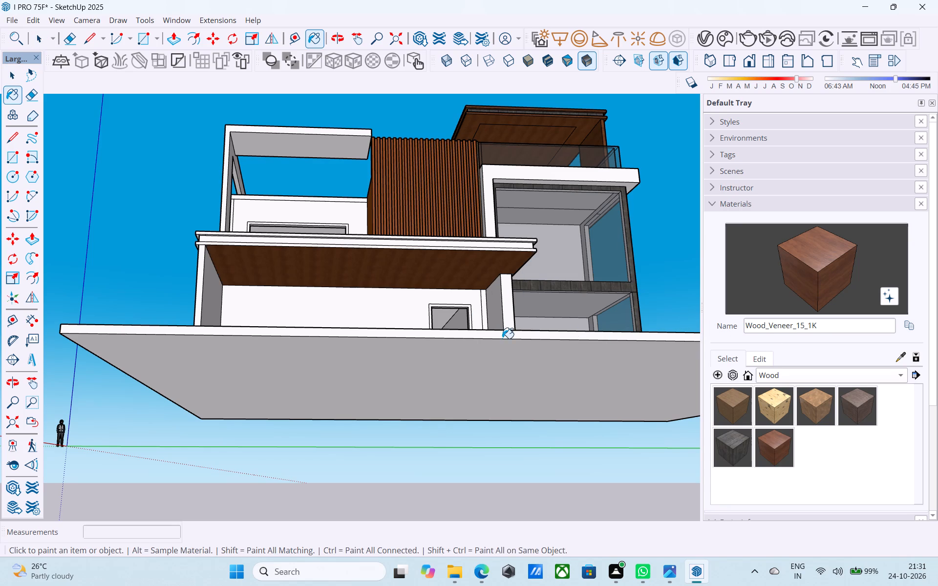
Paint the top face of the balcony slab with the same Wood_Veneer_15_1K material.
{"action": "middle_click_drag", "start_coordinate": [486, 331], "coordinate": [513, 499]}
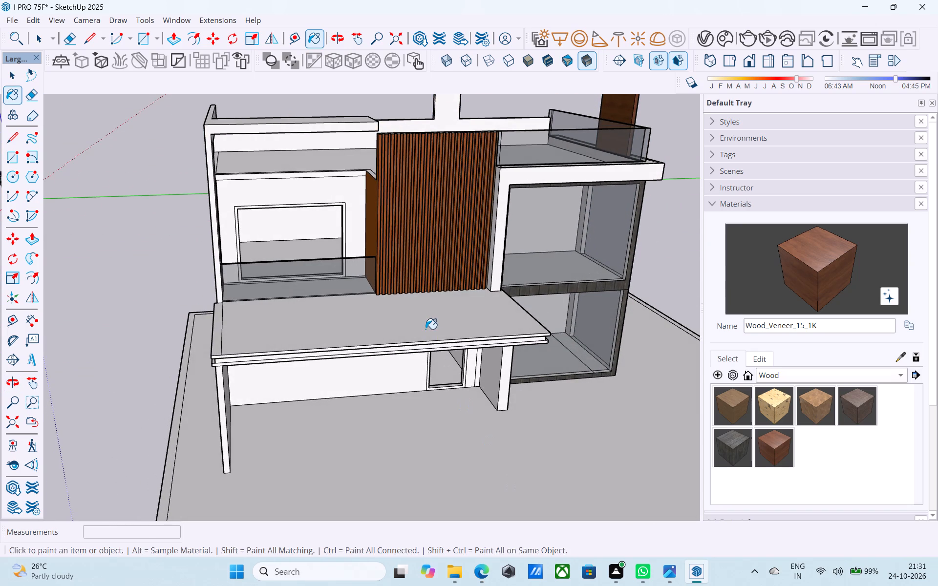
{"action": "left_click", "coordinate": [426, 329]}
Paint the balcony slab's front bands and the end bands beside the glazed block with Wood_Planks_01_1K.
{"action": "middle_click_drag", "start_coordinate": [432, 327], "coordinate": [403, 304]}
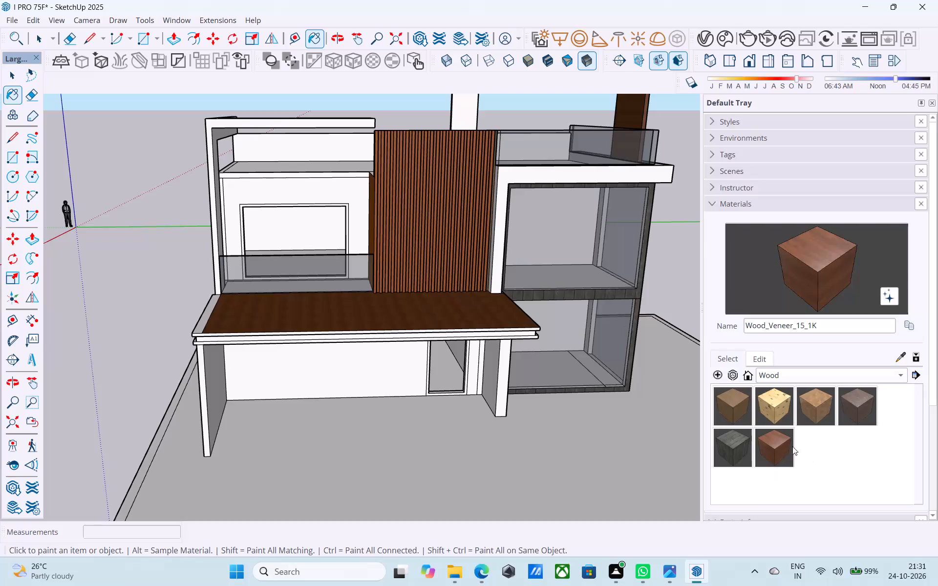
{"action": "left_click", "coordinate": [742, 444]}
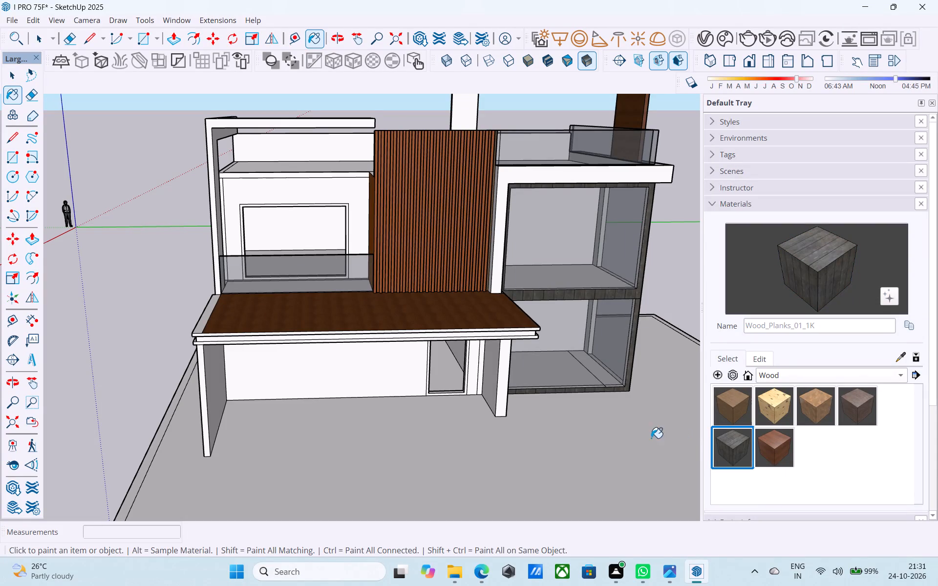
{"action": "middle_click_drag", "start_coordinate": [642, 430], "coordinate": [578, 354]}
{"action": "scroll", "coordinate": [440, 293], "scroll_direction": "up", "scroll_amount": 8}
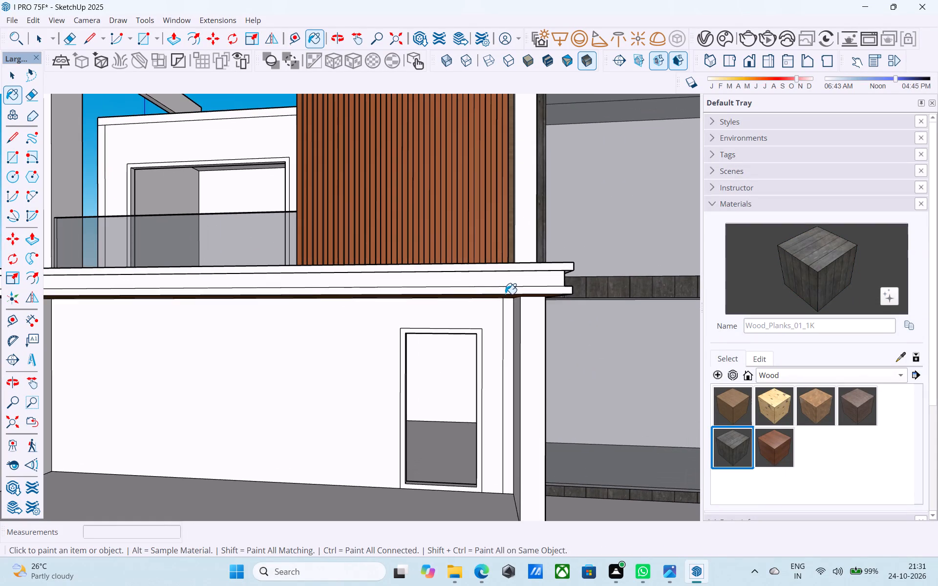
{"action": "middle_click_drag", "start_coordinate": [501, 294], "coordinate": [423, 297]}
{"action": "scroll", "coordinate": [417, 296], "scroll_direction": "up", "scroll_amount": 3}
{"action": "left_click", "coordinate": [416, 286]}
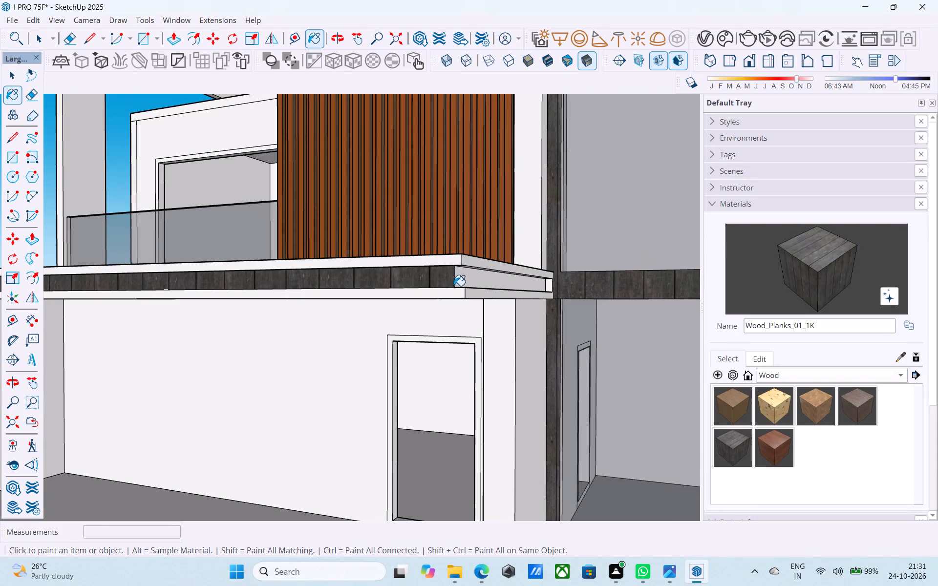
{"action": "left_click", "coordinate": [461, 285]}
{"action": "left_click", "coordinate": [450, 292]}
{"action": "left_click", "coordinate": [447, 259]}
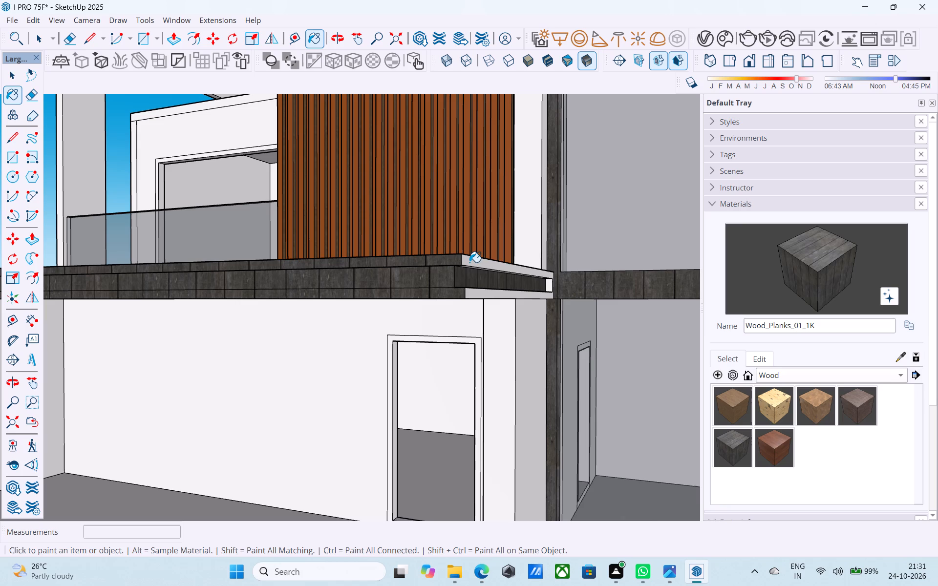
{"action": "left_click", "coordinate": [469, 262]}
Paint the balcony slab's bands above the porch end wall with Wood_Planks_01_1K.
{"action": "scroll", "coordinate": [482, 292], "scroll_direction": "down", "scroll_amount": 4}
{"action": "middle_click_drag", "start_coordinate": [484, 294], "coordinate": [835, 329]}
{"action": "middle_click_drag", "start_coordinate": [457, 352], "coordinate": [509, 340]}
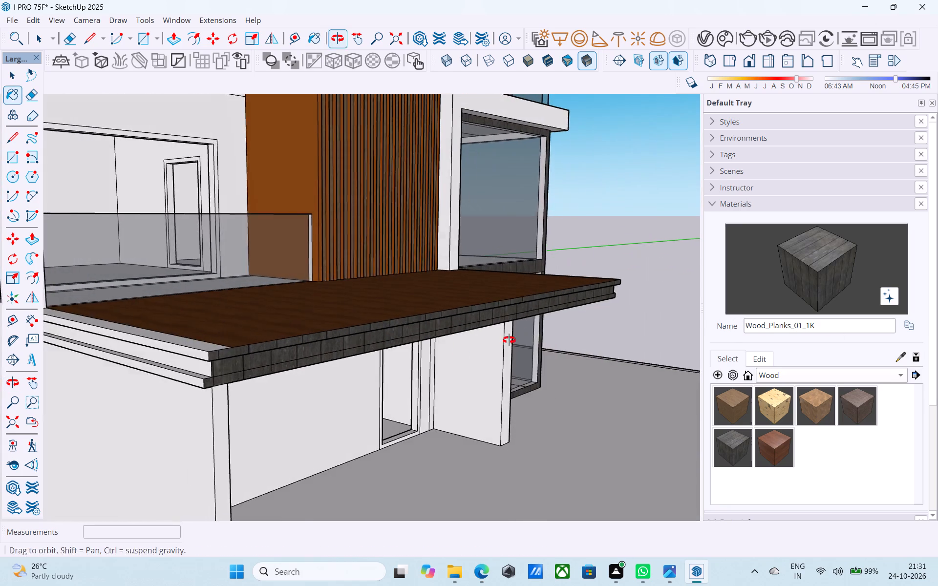
{"action": "middle_click_drag", "start_coordinate": [509, 340], "coordinate": [508, 340]}
{"action": "left_click", "coordinate": [345, 338]}
{"action": "left_click", "coordinate": [349, 325]}
Erase the dividing edge along the end strip of the balcony slab's veneered top face.
{"action": "middle_click_drag", "start_coordinate": [356, 312], "coordinate": [350, 322]}
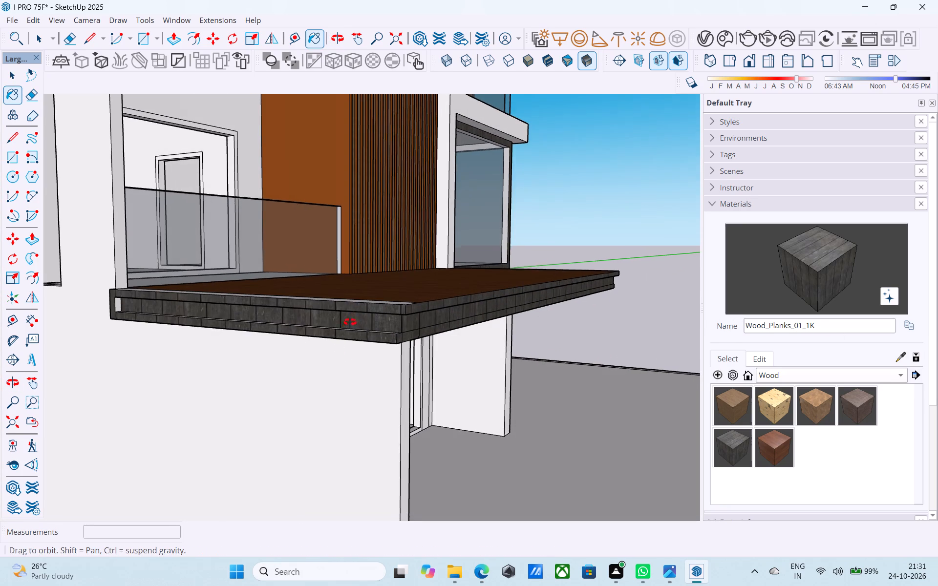
{"action": "middle_click_drag", "start_coordinate": [350, 322], "coordinate": [280, 399]}
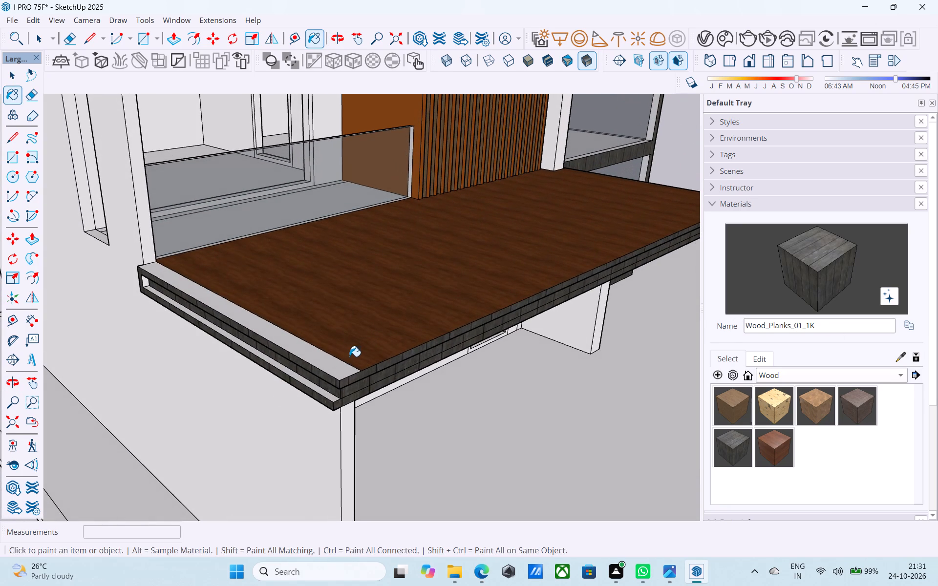
{"action": "key", "text": "e"}
{"action": "left_click_drag", "start_coordinate": [347, 351], "coordinate": [340, 353]}
{"action": "left_click_drag", "start_coordinate": [339, 355], "coordinate": [330, 360]}
{"action": "left_click_drag", "start_coordinate": [792, 285], "coordinate": [805, 277]}
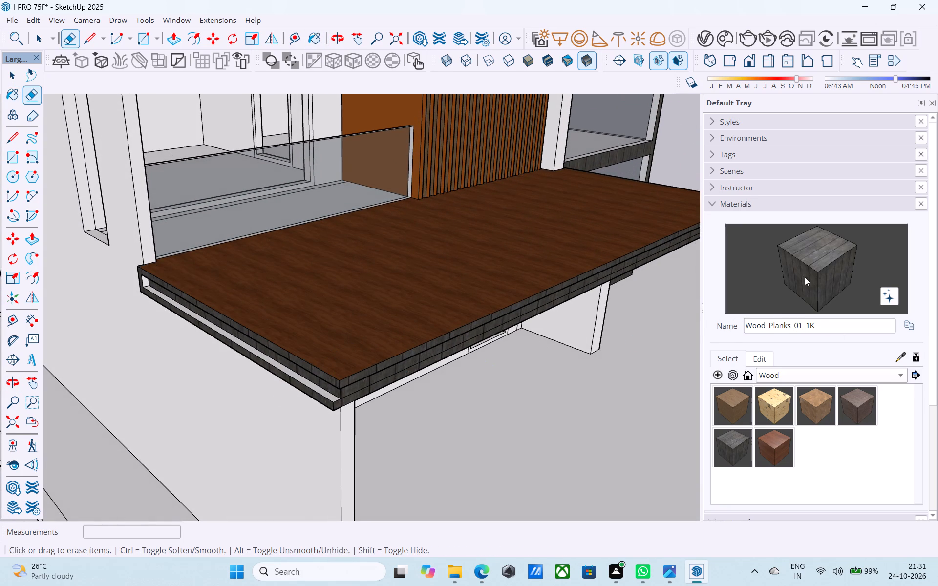
{"action": "left_click_drag", "start_coordinate": [805, 277], "coordinate": [807, 275]}
Paint the recessed ledges between the slab's bands along the front and above the porch end wall with Wood_Planks_01_1K.
{"action": "middle_click_drag", "start_coordinate": [415, 433], "coordinate": [379, 341]}
{"action": "scroll", "coordinate": [220, 139], "scroll_direction": "up", "scroll_amount": 4}
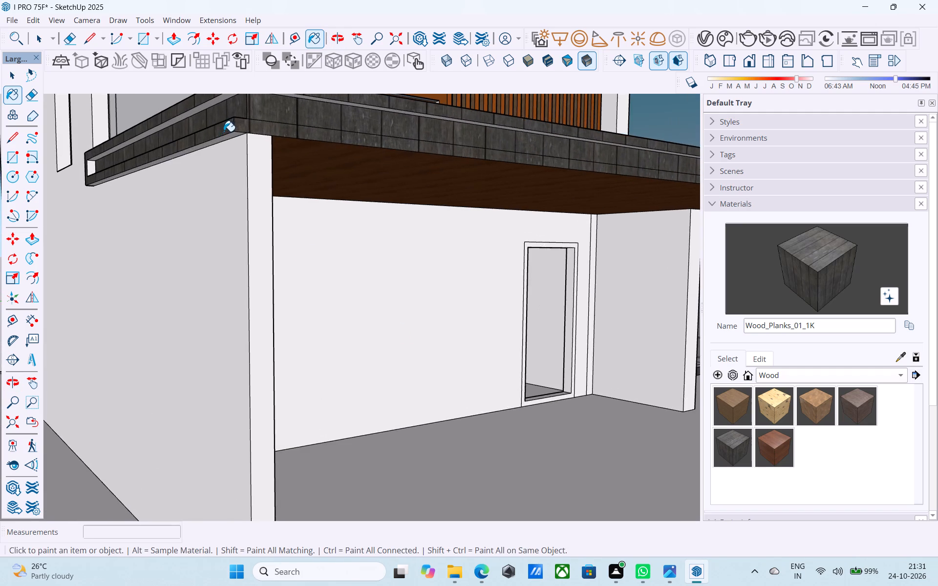
{"action": "scroll", "coordinate": [224, 131], "scroll_direction": "down", "scroll_amount": 4}
{"action": "middle_click_drag", "start_coordinate": [224, 133], "coordinate": [217, 363], "text": "shift"}
{"action": "scroll", "coordinate": [214, 354], "scroll_direction": "up", "scroll_amount": 4}
{"action": "middle_click_drag", "start_coordinate": [211, 353], "coordinate": [221, 270], "text": "shift"}
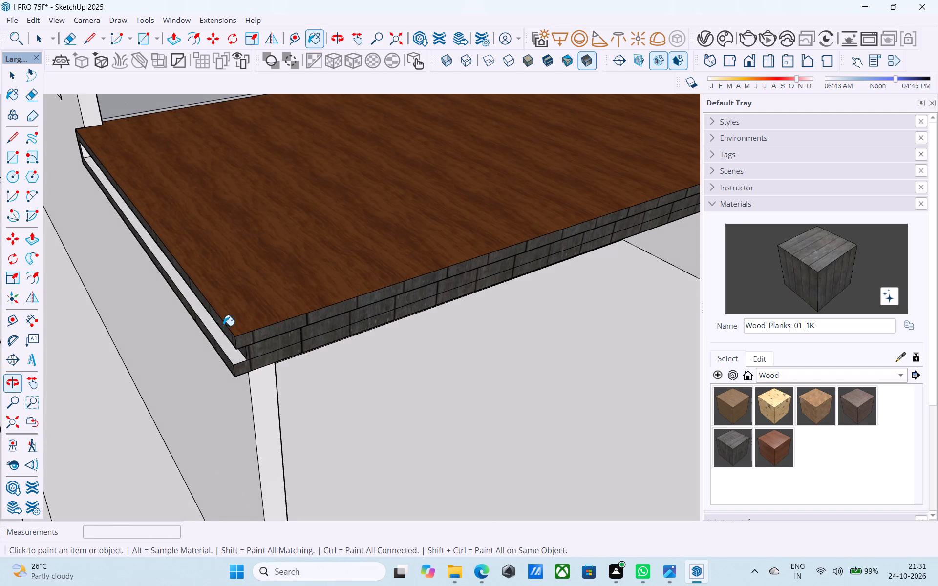
{"action": "left_click", "coordinate": [218, 334]}
{"action": "middle_click_drag", "start_coordinate": [217, 335], "coordinate": [252, 129], "text": "shift"}
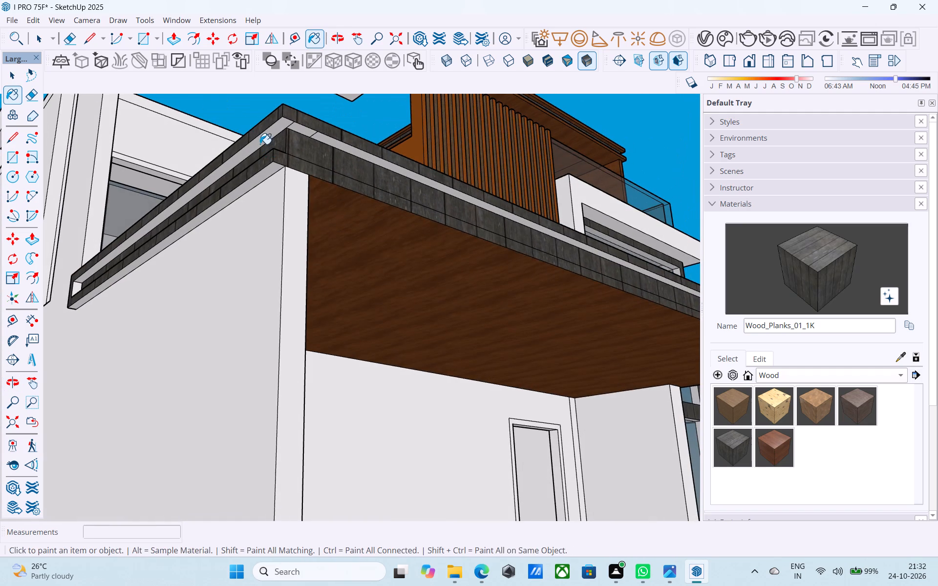
{"action": "left_click", "coordinate": [260, 144]}
{"action": "left_click", "coordinate": [309, 130]}
{"action": "left_click", "coordinate": [314, 139]}
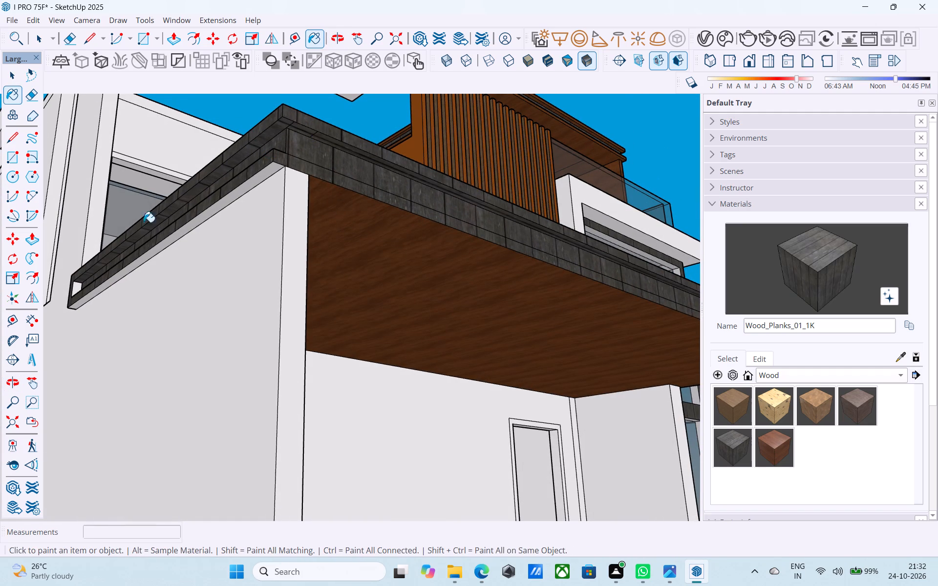
{"action": "left_click", "coordinate": [77, 287]}
Paint the recessed ledges and small groove end face on the slab's end beside the glazed block with Wood_Planks_01_1K.
{"action": "scroll", "coordinate": [85, 290], "scroll_direction": "down", "scroll_amount": 4}
{"action": "middle_click_drag", "start_coordinate": [313, 248], "coordinate": [76, 272]}
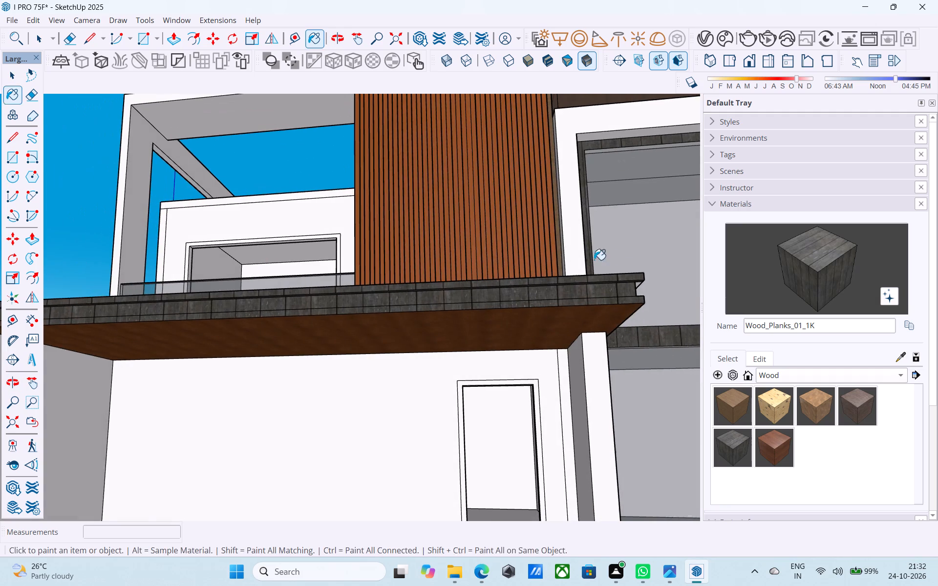
{"action": "middle_click_drag", "start_coordinate": [620, 273], "coordinate": [330, 282]}
{"action": "scroll", "coordinate": [349, 303], "scroll_direction": "up", "scroll_amount": 4}
{"action": "middle_click_drag", "start_coordinate": [345, 306], "coordinate": [453, 261]}
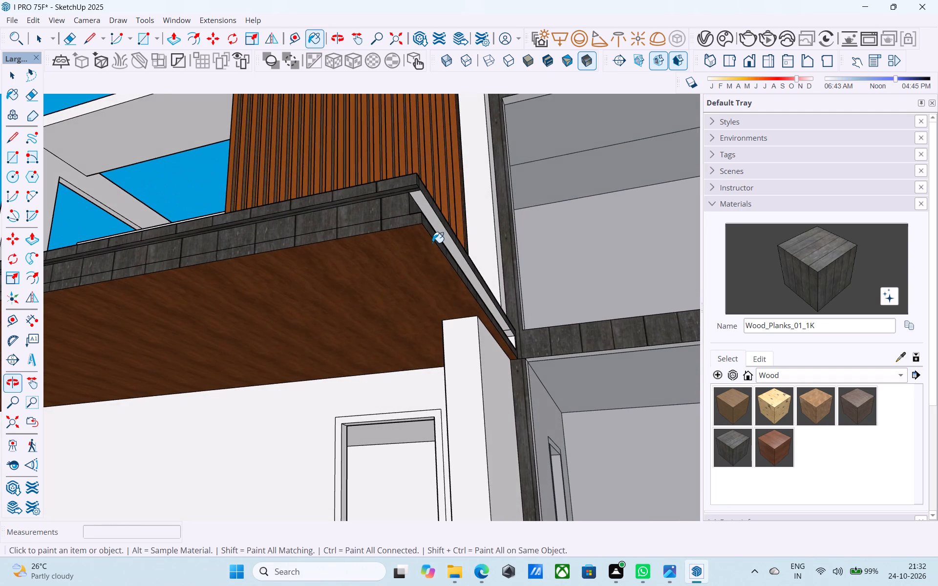
{"action": "left_click", "coordinate": [435, 229]}
{"action": "middle_click_drag", "start_coordinate": [435, 225], "coordinate": [448, 344]}
{"action": "scroll", "coordinate": [463, 362], "scroll_direction": "up", "scroll_amount": 5}
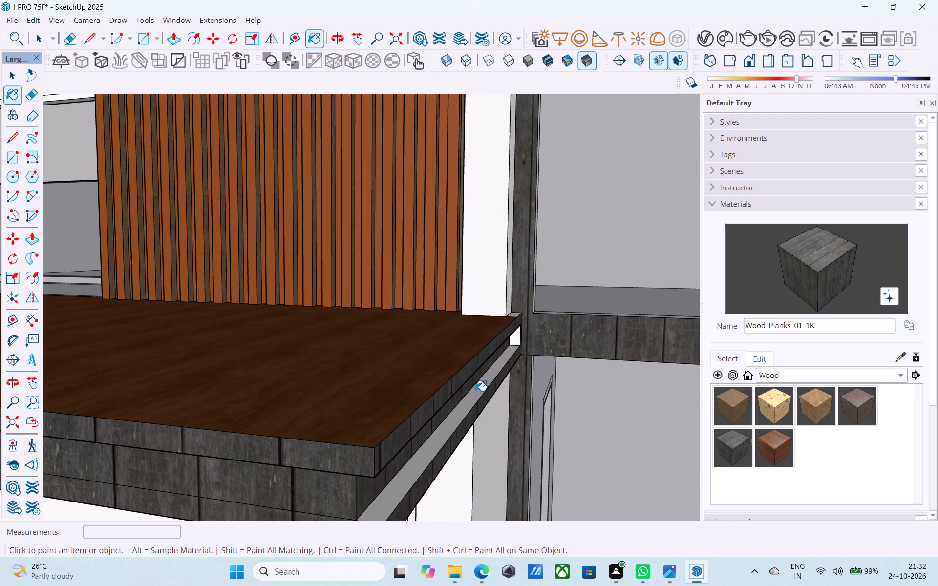
{"action": "left_click", "coordinate": [471, 396]}
{"action": "left_click", "coordinate": [485, 379]}
{"action": "middle_click_drag", "start_coordinate": [492, 377], "coordinate": [462, 394], "text": "shift"}
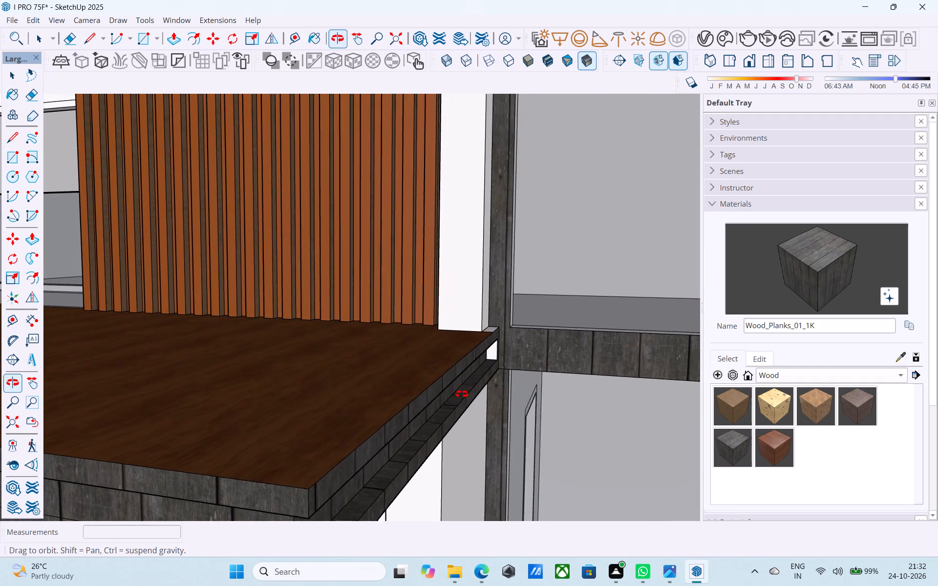
{"action": "middle_click_drag", "start_coordinate": [462, 394], "coordinate": [465, 378], "text": "shift"}
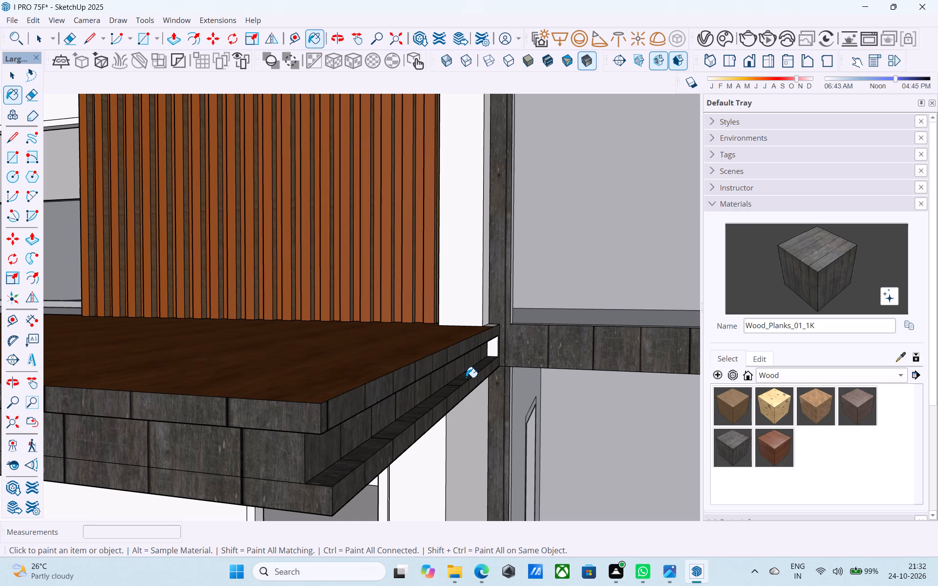
{"action": "middle_click_drag", "start_coordinate": [466, 379], "coordinate": [453, 391], "text": "shift"}
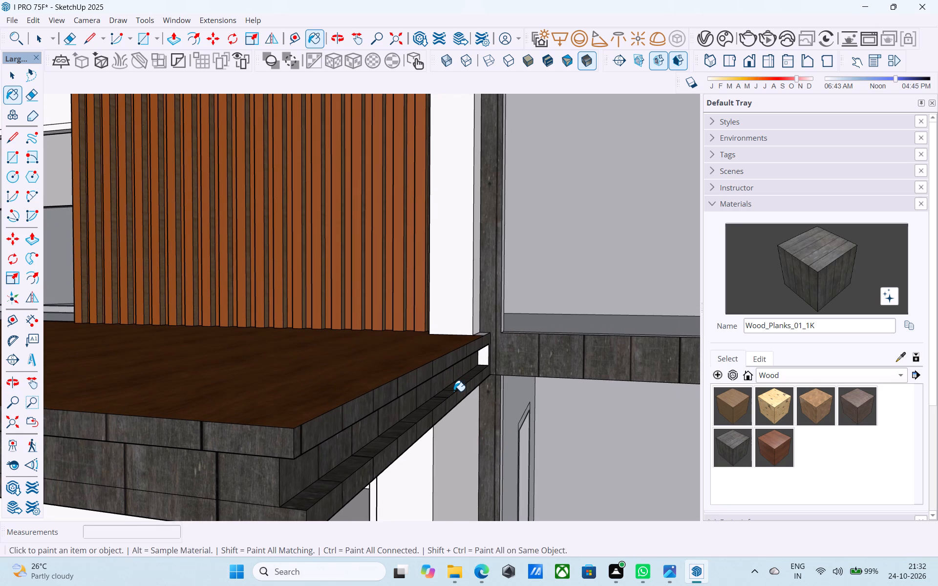
{"action": "middle_click_drag", "start_coordinate": [480, 402], "coordinate": [463, 414], "text": "shift"}
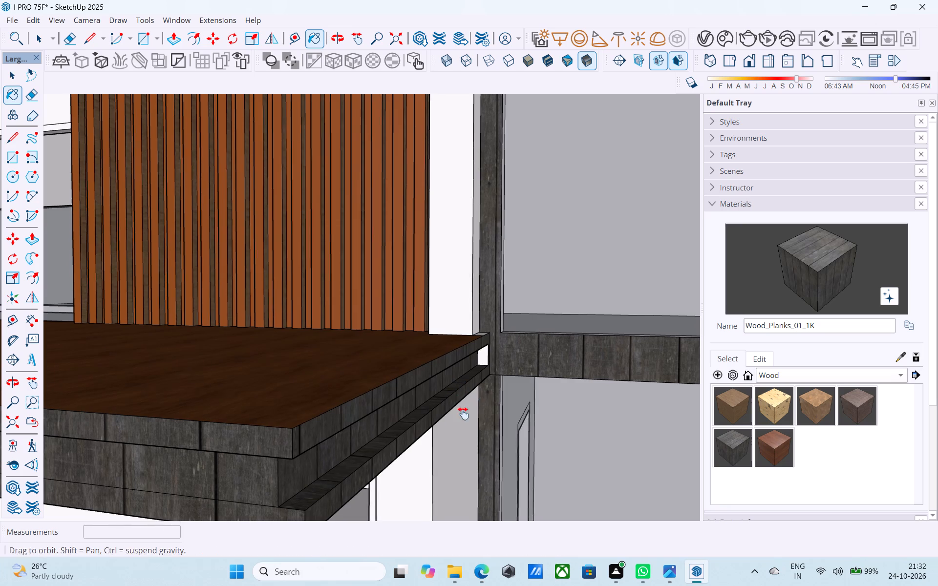
{"action": "middle_click_drag", "start_coordinate": [463, 414], "coordinate": [482, 365], "text": "shift"}
{"action": "scroll", "coordinate": [480, 359], "scroll_direction": "up", "scroll_amount": 4}
{"action": "left_click", "coordinate": [471, 342]}
{"action": "scroll", "coordinate": [468, 342], "scroll_direction": "up", "scroll_amount": 4}
{"action": "left_click", "coordinate": [455, 311]}
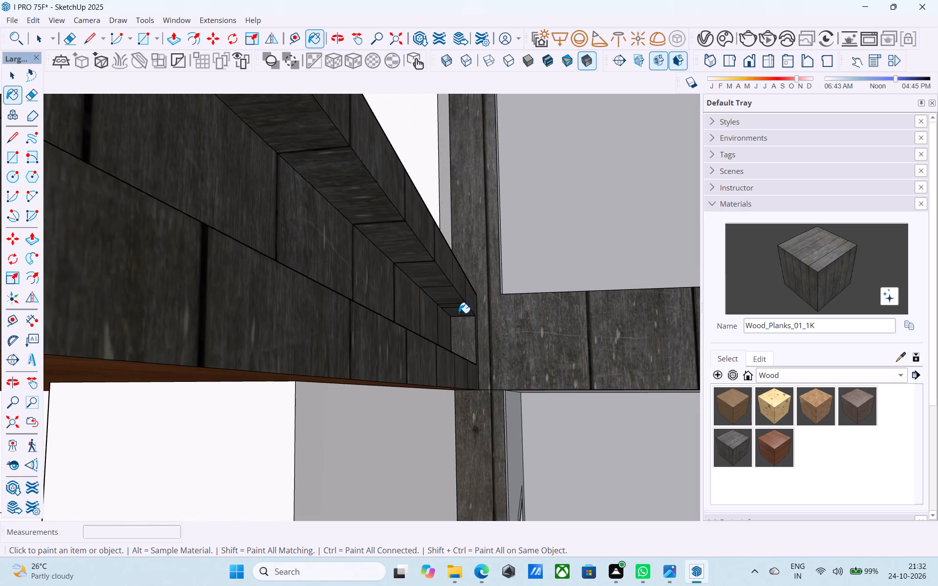
Inspect the balcony slab's painted edges and the overall front of the house.
{"action": "scroll", "coordinate": [465, 320], "scroll_direction": "down", "scroll_amount": 9}
{"action": "middle_click_drag", "start_coordinate": [465, 321], "coordinate": [473, 406]}
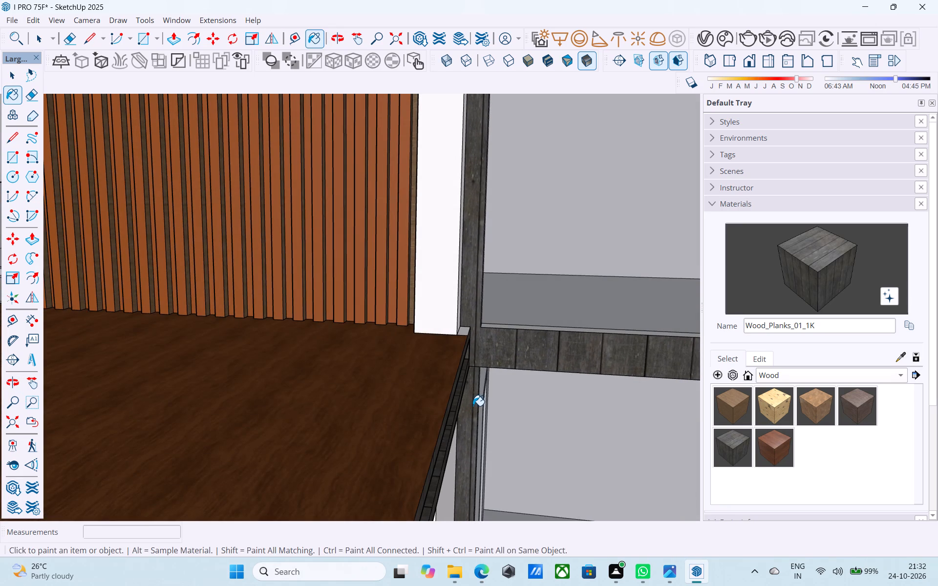
{"action": "scroll", "coordinate": [473, 406], "scroll_direction": "down", "scroll_amount": 4}
{"action": "middle_click_drag", "start_coordinate": [469, 403], "coordinate": [486, 342]}
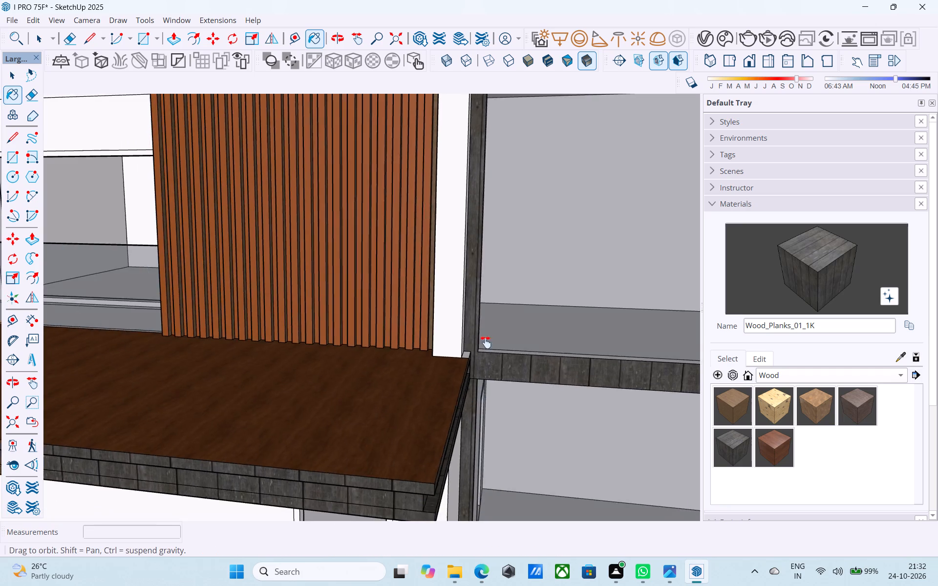
{"action": "middle_click_drag", "start_coordinate": [486, 342], "coordinate": [512, 262]}
{"action": "scroll", "coordinate": [510, 261], "scroll_direction": "down", "scroll_amount": 7}
{"action": "middle_click_drag", "start_coordinate": [506, 274], "coordinate": [511, 312]}
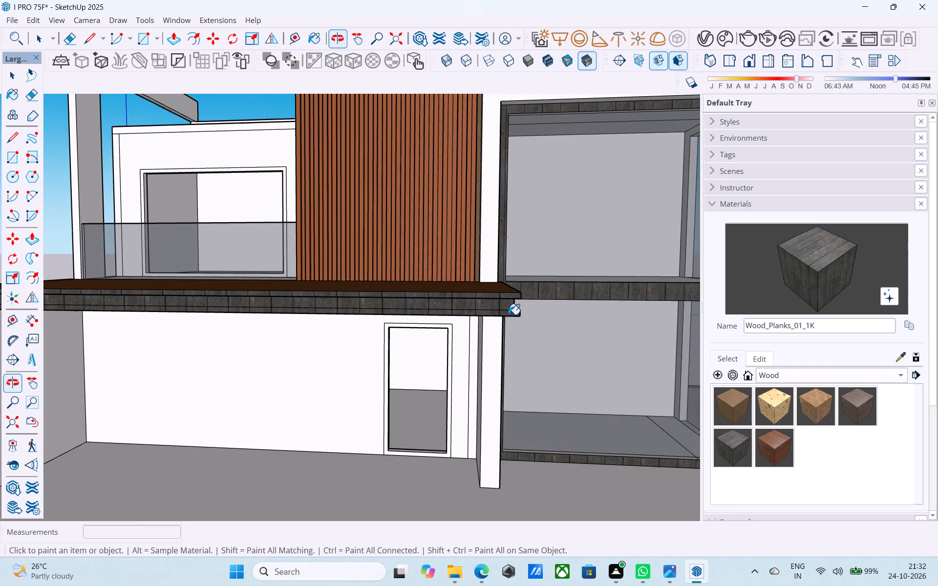
{"action": "middle_click_drag", "start_coordinate": [508, 317], "coordinate": [498, 341]}
{"action": "scroll", "coordinate": [488, 329], "scroll_direction": "down", "scroll_amount": 8}
{"action": "key", "text": "space"}
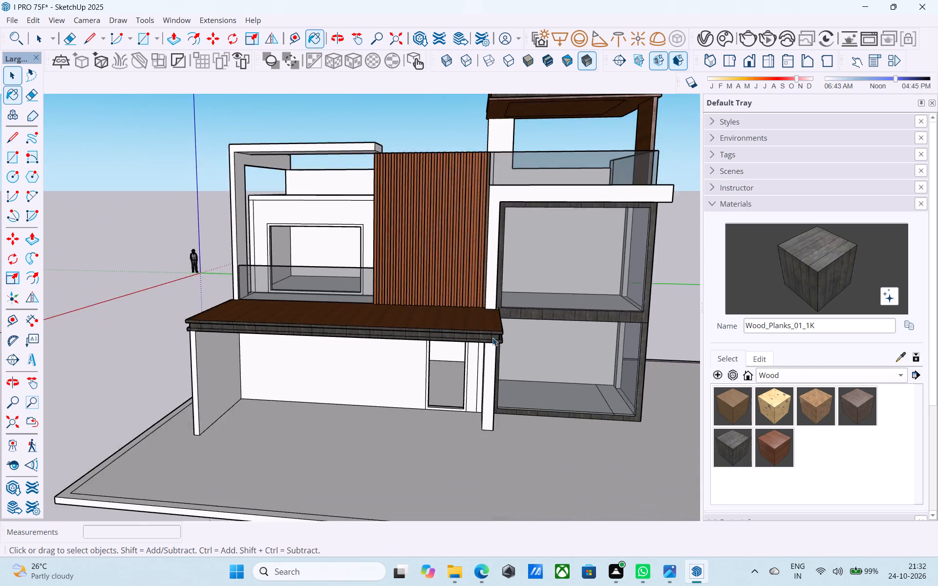
{"action": "scroll", "coordinate": [492, 337], "scroll_direction": "down", "scroll_amount": 4}
{"action": "middle_click_drag", "start_coordinate": [486, 336], "coordinate": [469, 315]}
Import the porta+4 door model from Downloads and place it on the open ground slab beside the house.
{"action": "left_click", "coordinate": [11, 21]}
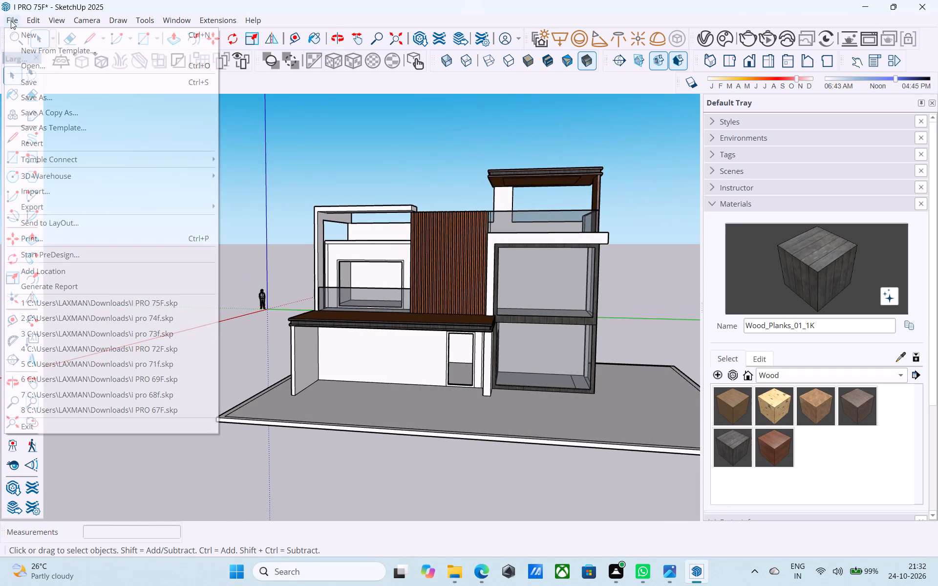
{"action": "left_click", "coordinate": [86, 182]}
{"action": "left_click", "coordinate": [85, 184]}
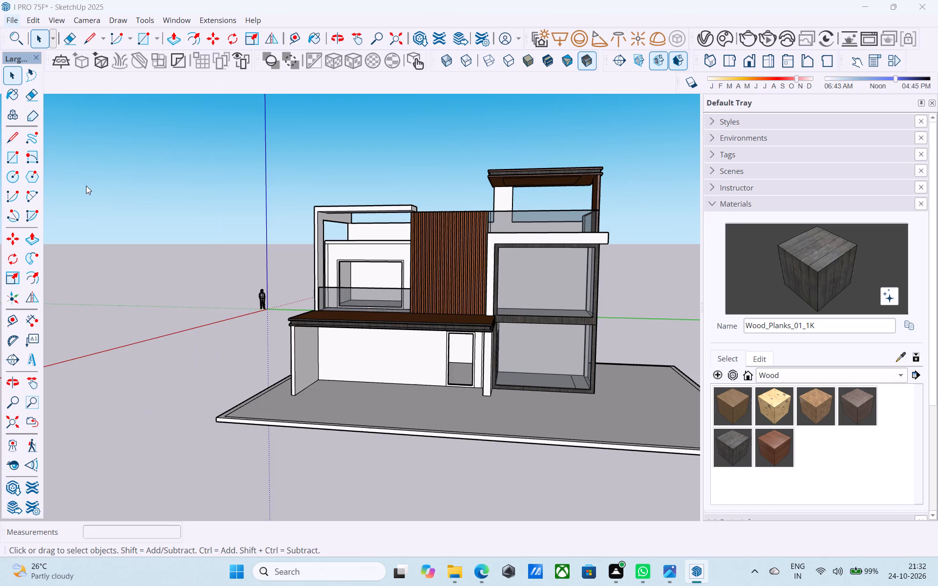
{"action": "scroll", "coordinate": [172, 258], "scroll_direction": "down", "scroll_amount": 6}
{"action": "scroll", "coordinate": [264, 262], "scroll_direction": "down", "scroll_amount": 5}
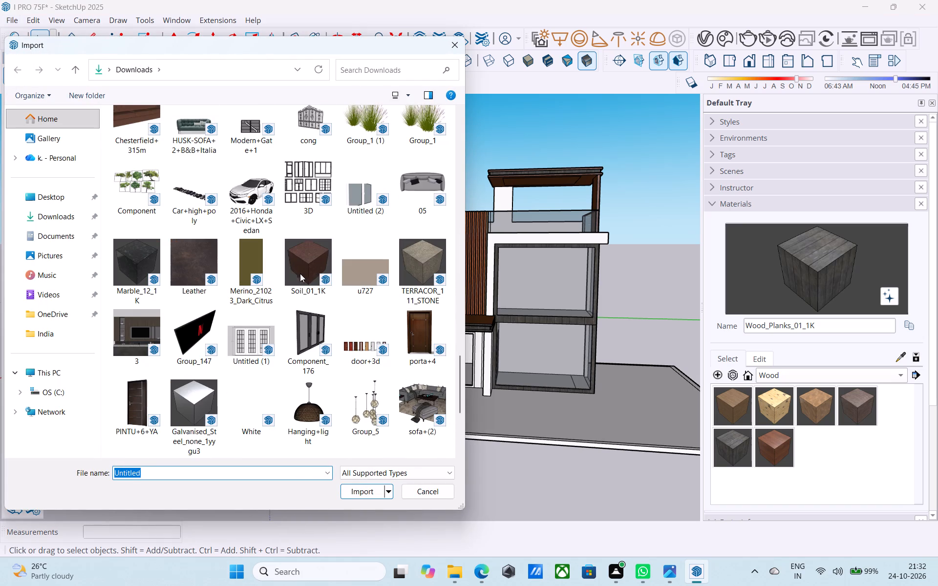
{"action": "left_click", "coordinate": [419, 330]}
{"action": "left_click", "coordinate": [372, 489]}
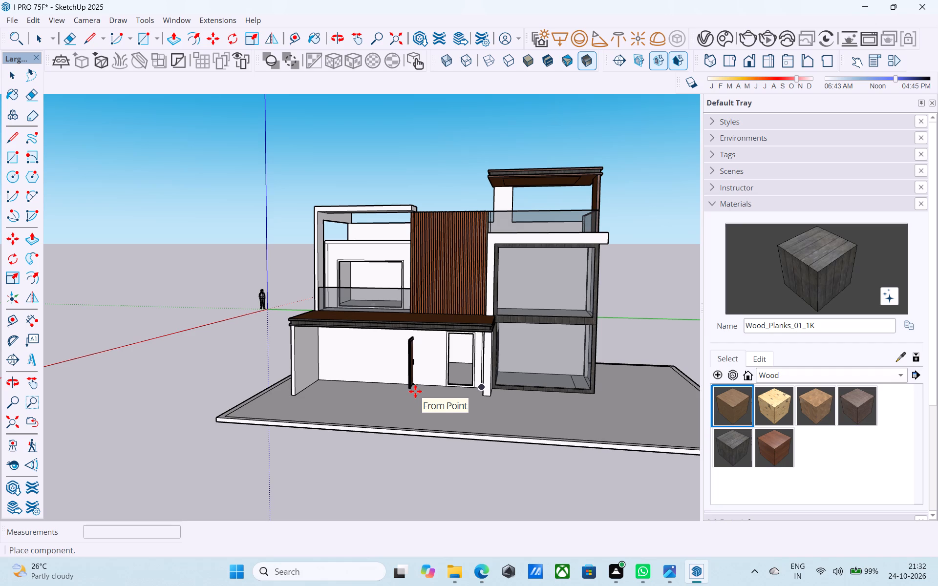
{"action": "scroll", "coordinate": [415, 391], "scroll_direction": "down", "scroll_amount": 3}
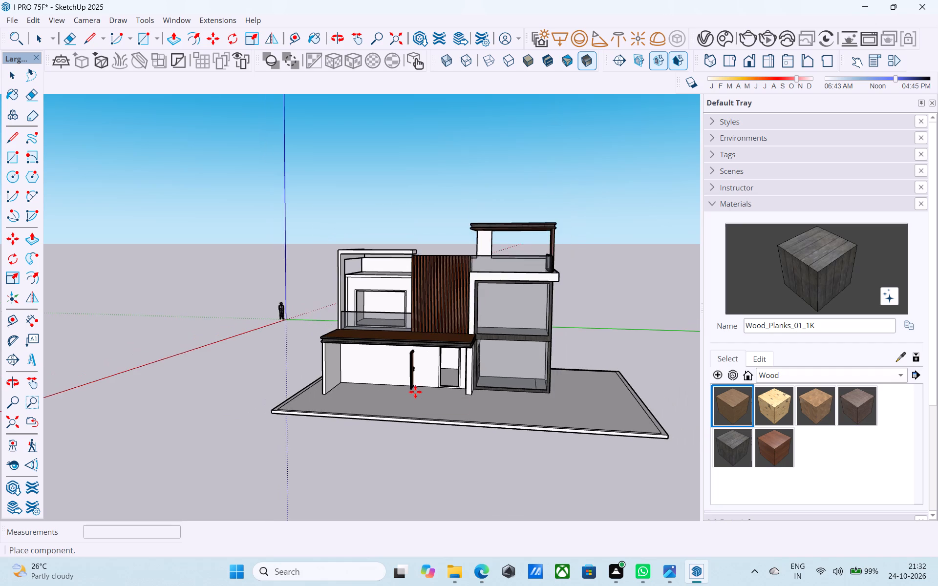
{"action": "middle_click_drag", "start_coordinate": [415, 392], "coordinate": [427, 384]}
{"action": "scroll", "coordinate": [403, 408], "scroll_direction": "up", "scroll_amount": 1}
{"action": "scroll", "coordinate": [403, 408], "scroll_direction": "down", "scroll_amount": 4}
{"action": "middle_click_drag", "start_coordinate": [403, 408], "coordinate": [405, 458]}
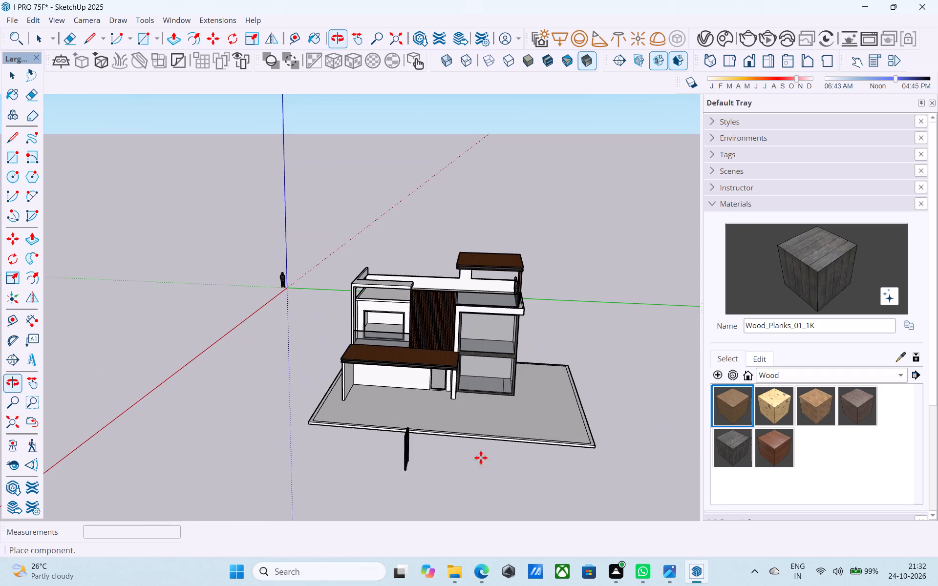
{"action": "left_click", "coordinate": [578, 419]}
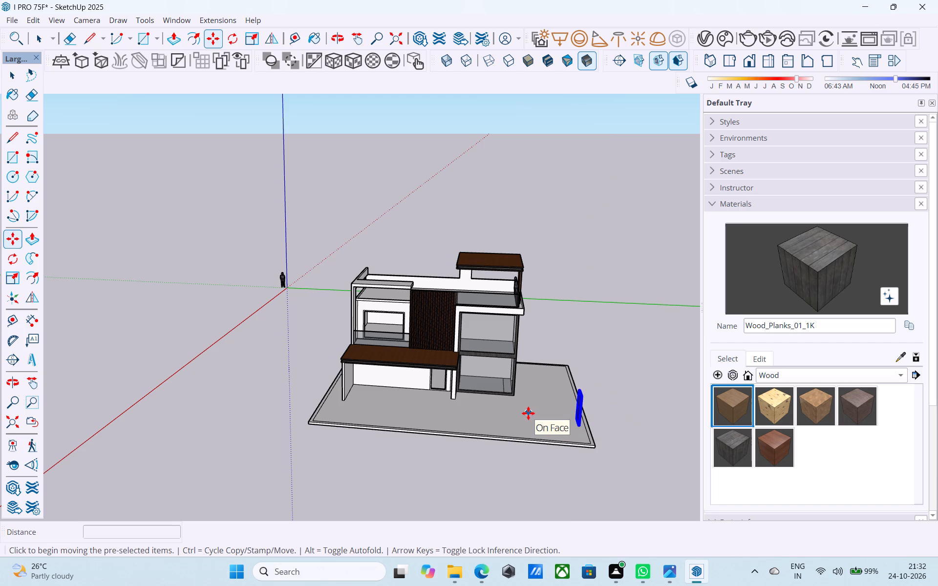
Switch the materials collection from Wood to In Model.
{"action": "middle_click_drag", "start_coordinate": [528, 413], "coordinate": [530, 391]}
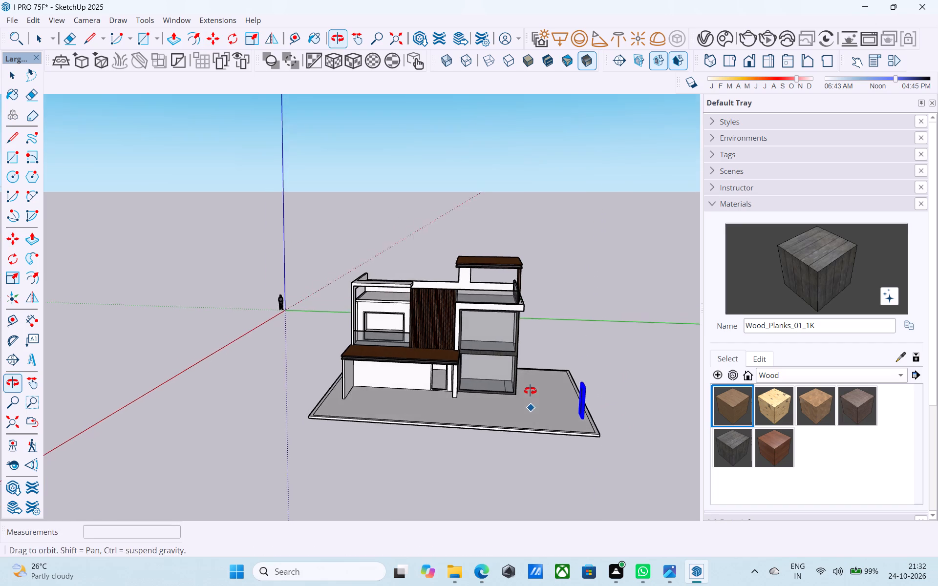
{"action": "middle_click_drag", "start_coordinate": [530, 391], "coordinate": [530, 391]}
{"action": "scroll", "coordinate": [529, 390], "scroll_direction": "up", "scroll_amount": 3}
{"action": "middle_click_drag", "start_coordinate": [525, 388], "coordinate": [518, 340]}
{"action": "scroll", "coordinate": [517, 341], "scroll_direction": "up", "scroll_amount": 1}
{"action": "key", "text": "space"}
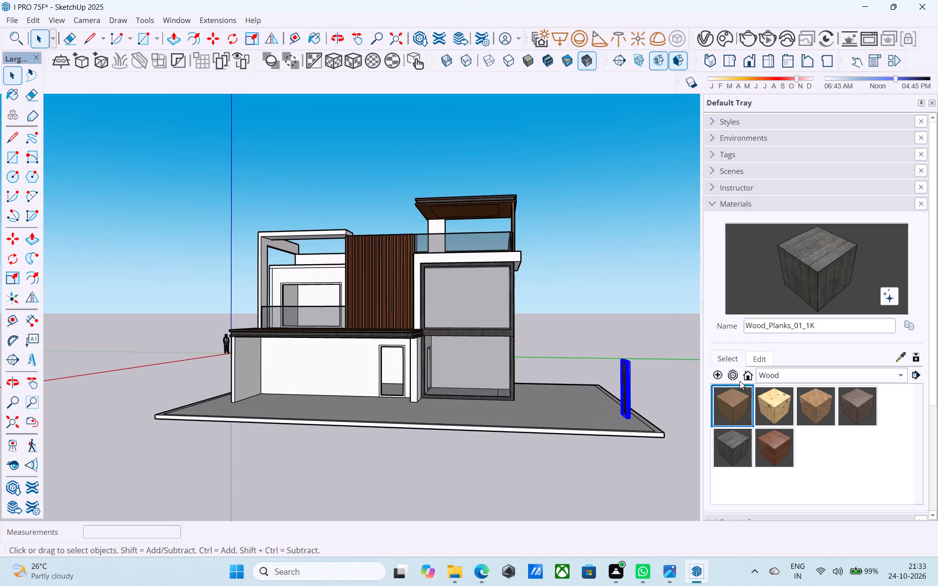
{"action": "left_click", "coordinate": [768, 377]}
{"action": "left_click", "coordinate": [781, 219]}
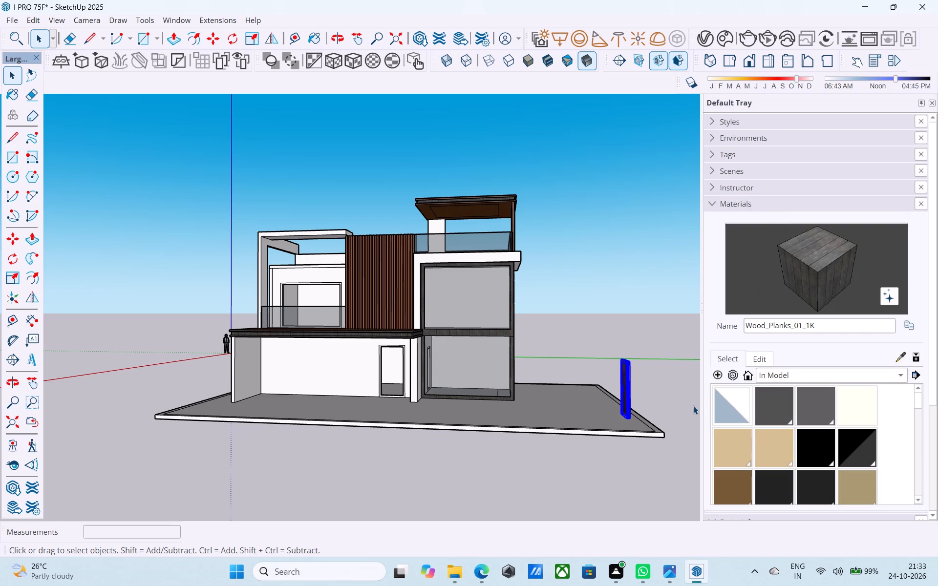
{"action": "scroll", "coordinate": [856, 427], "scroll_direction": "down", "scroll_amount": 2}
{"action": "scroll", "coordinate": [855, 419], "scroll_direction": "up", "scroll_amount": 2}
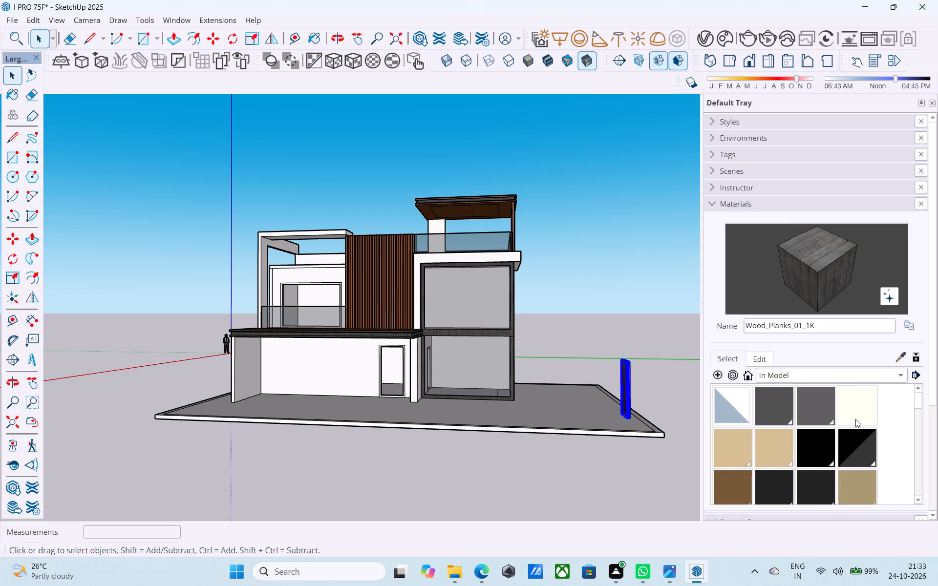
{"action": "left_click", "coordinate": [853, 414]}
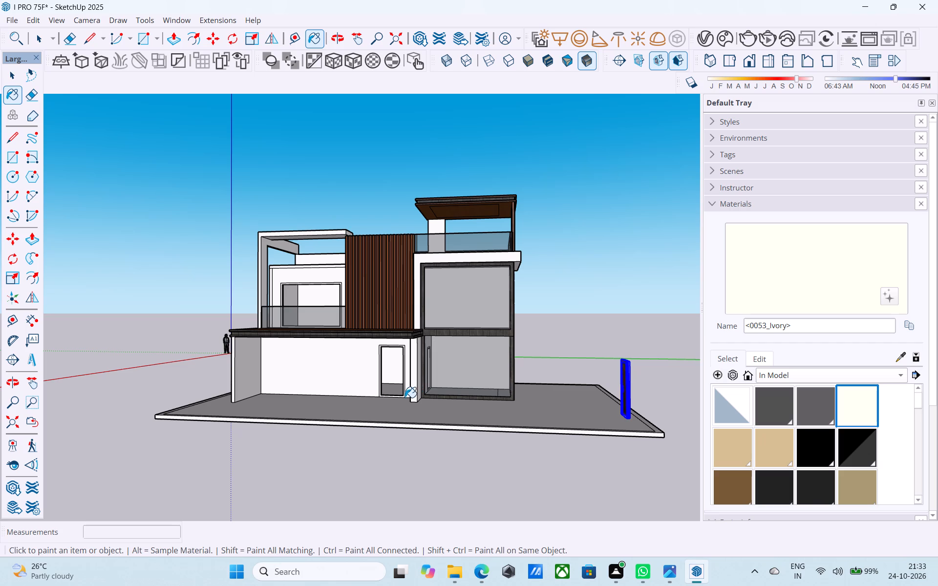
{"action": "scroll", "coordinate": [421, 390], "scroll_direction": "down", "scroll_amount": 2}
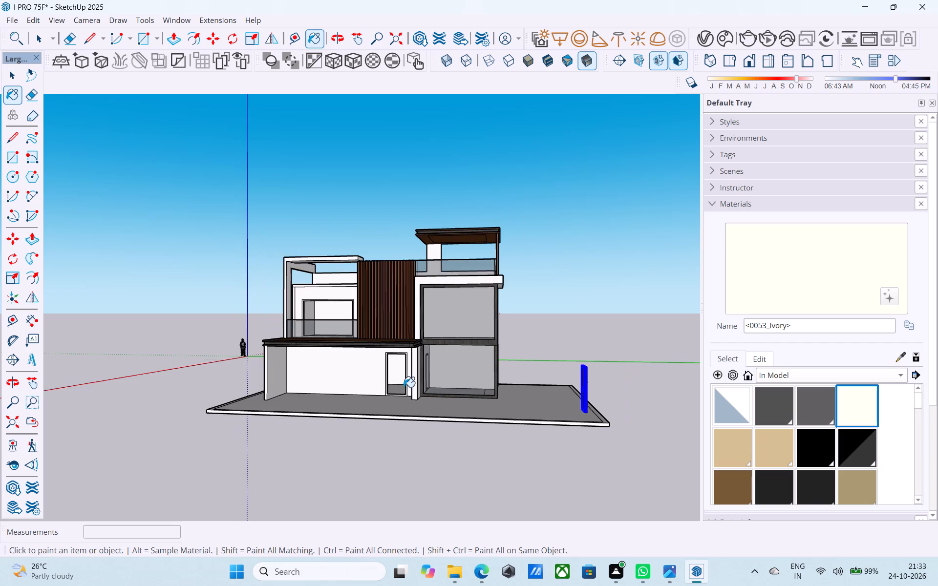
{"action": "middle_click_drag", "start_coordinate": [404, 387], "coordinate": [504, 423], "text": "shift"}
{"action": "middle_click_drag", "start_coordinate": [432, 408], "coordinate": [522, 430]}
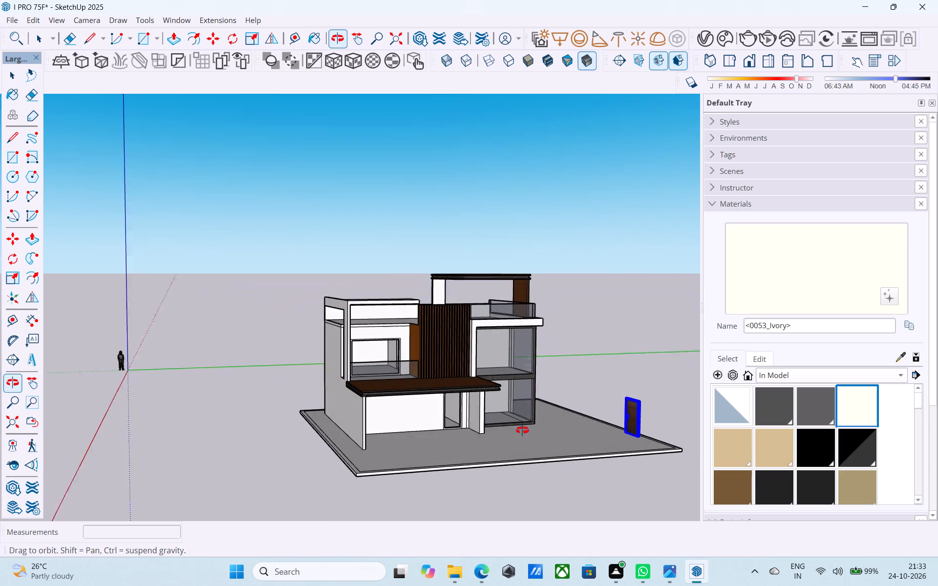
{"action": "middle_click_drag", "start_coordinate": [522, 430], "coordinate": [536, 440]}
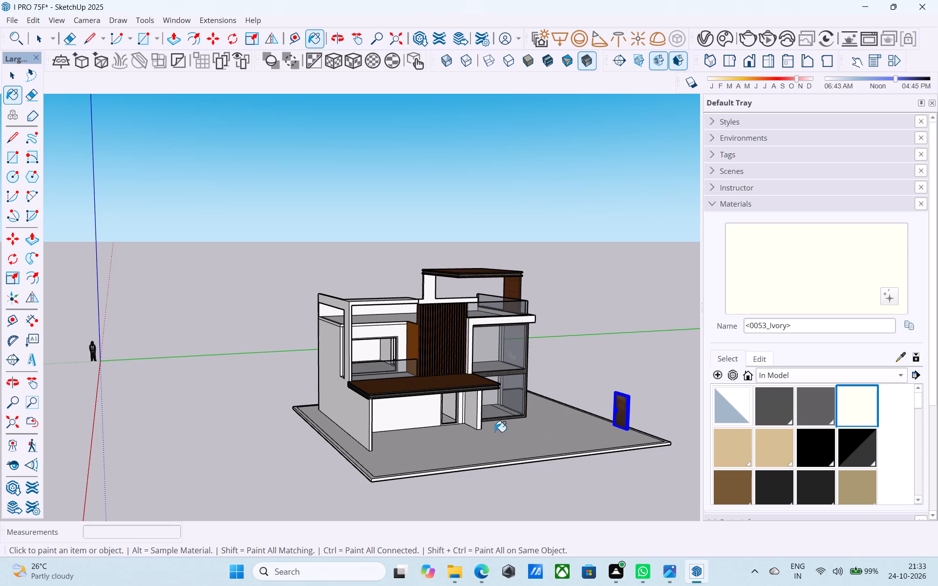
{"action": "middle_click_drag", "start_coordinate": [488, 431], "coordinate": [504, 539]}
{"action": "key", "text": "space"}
Draw a 4' line on the ground slab from the porch side wall's front base corner to the slab's inner border line.
{"action": "scroll", "coordinate": [404, 496], "scroll_direction": "up", "scroll_amount": 4}
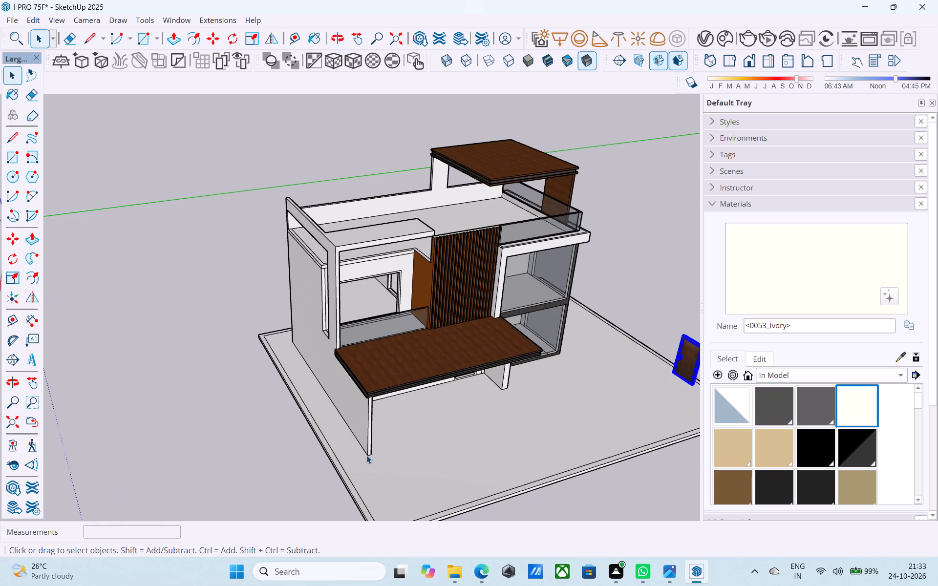
{"action": "scroll", "coordinate": [368, 457], "scroll_direction": "up", "scroll_amount": 6}
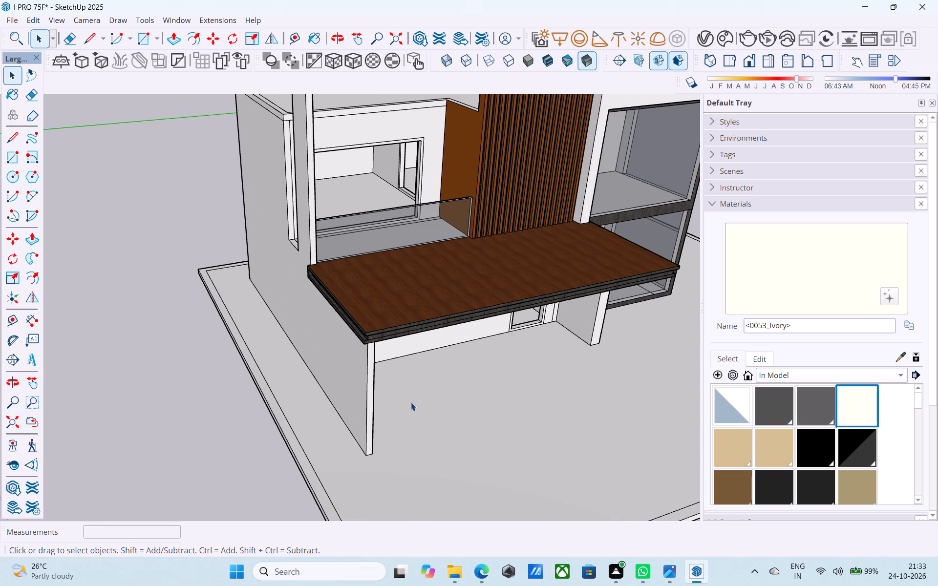
{"action": "scroll", "coordinate": [411, 402], "scroll_direction": "down", "scroll_amount": 2}
{"action": "key", "text": "l"}
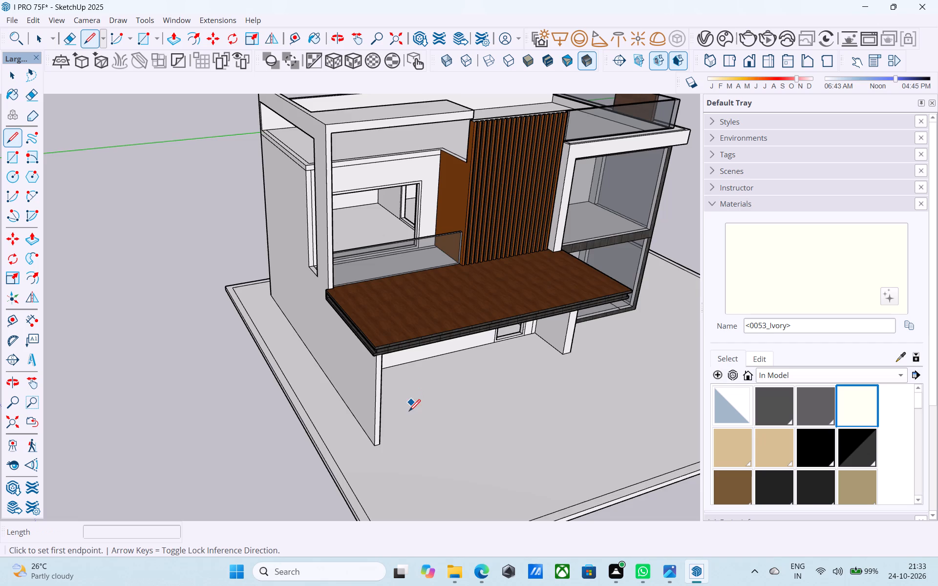
{"action": "scroll", "coordinate": [377, 442], "scroll_direction": "up", "scroll_amount": 4}
{"action": "left_click", "coordinate": [376, 448]}
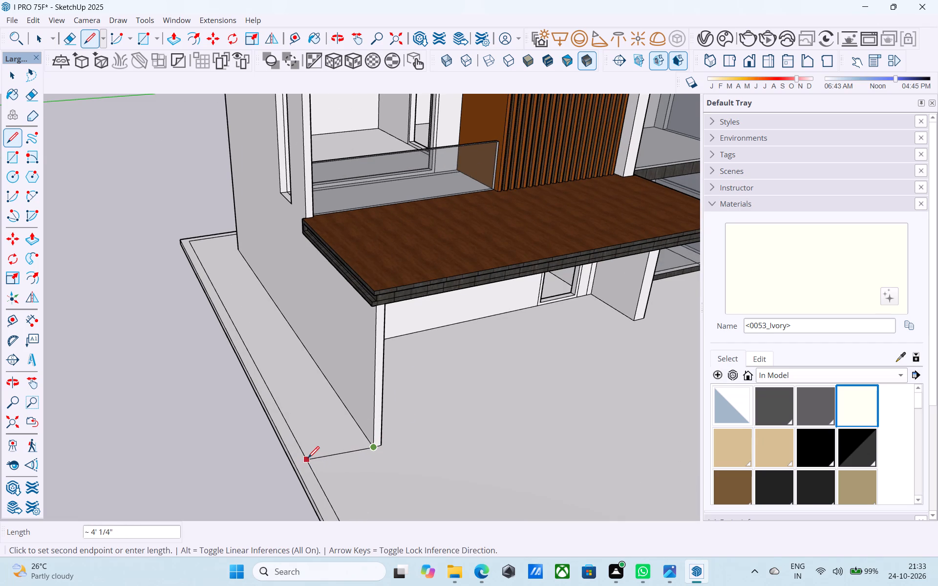
{"action": "key", "text": "Left"}
{"action": "left_click", "coordinate": [313, 464]}
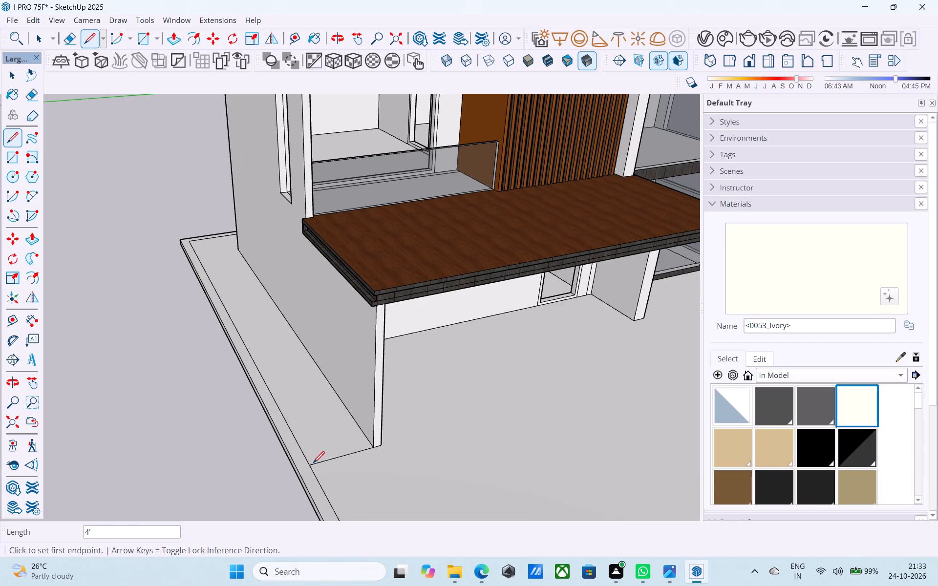
{"action": "key", "text": "space"}
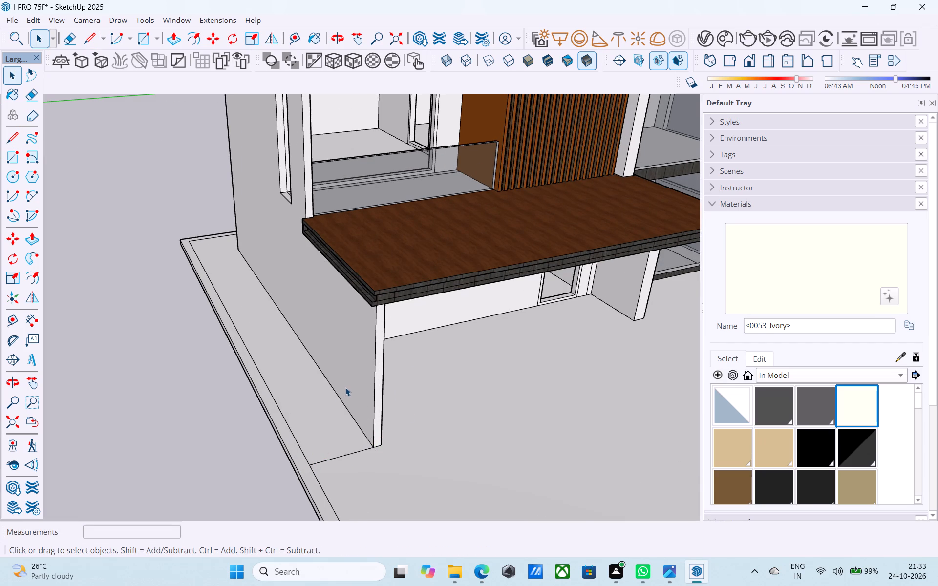
Copy the short ground line 4' along the slab's border toward the slab's front corner.
{"action": "scroll", "coordinate": [348, 389], "scroll_direction": "down", "scroll_amount": 3}
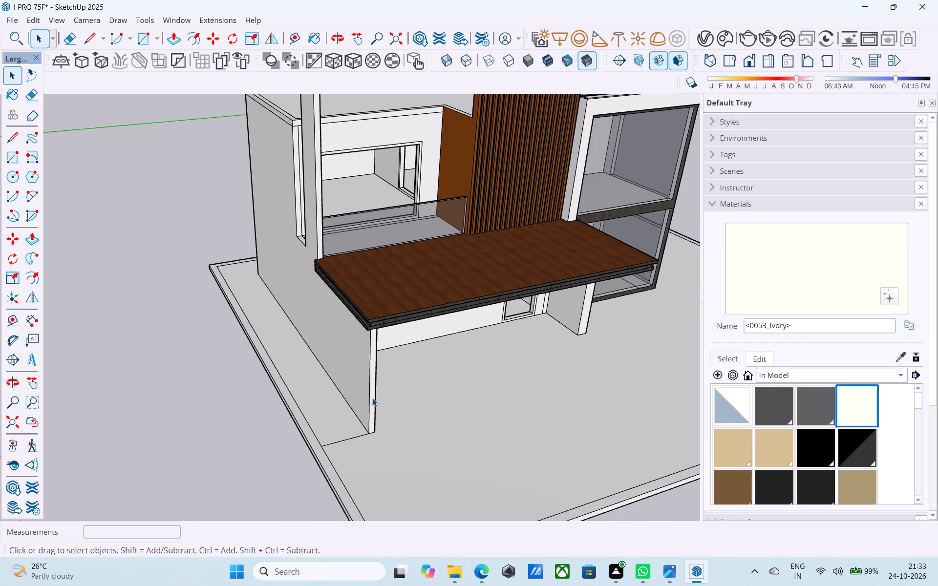
{"action": "scroll", "coordinate": [402, 395], "scroll_direction": "down", "scroll_amount": 2}
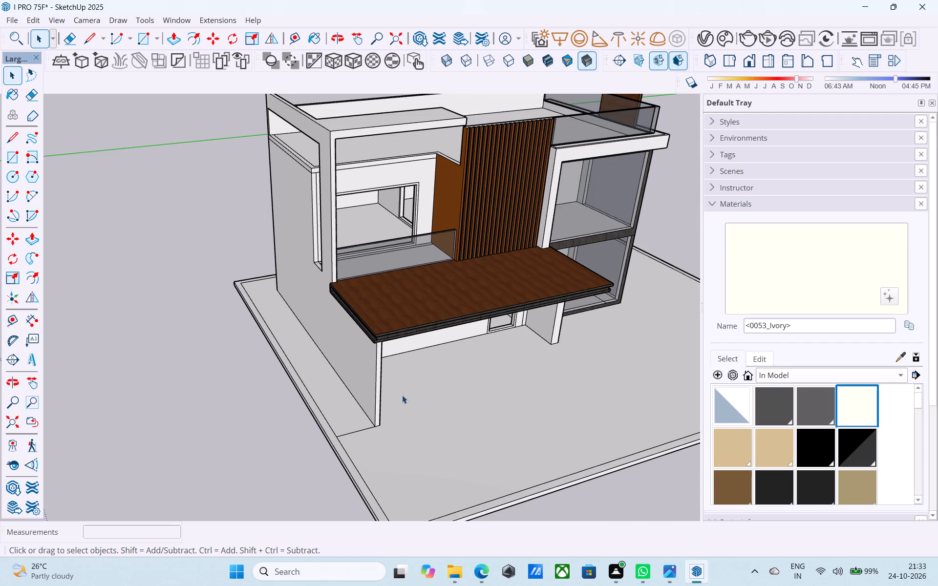
{"action": "middle_click", "coordinate": [398, 378]}
{"action": "scroll", "coordinate": [398, 378], "scroll_direction": "down", "scroll_amount": 3}
{"action": "middle_click_drag", "start_coordinate": [380, 413], "coordinate": [370, 415]}
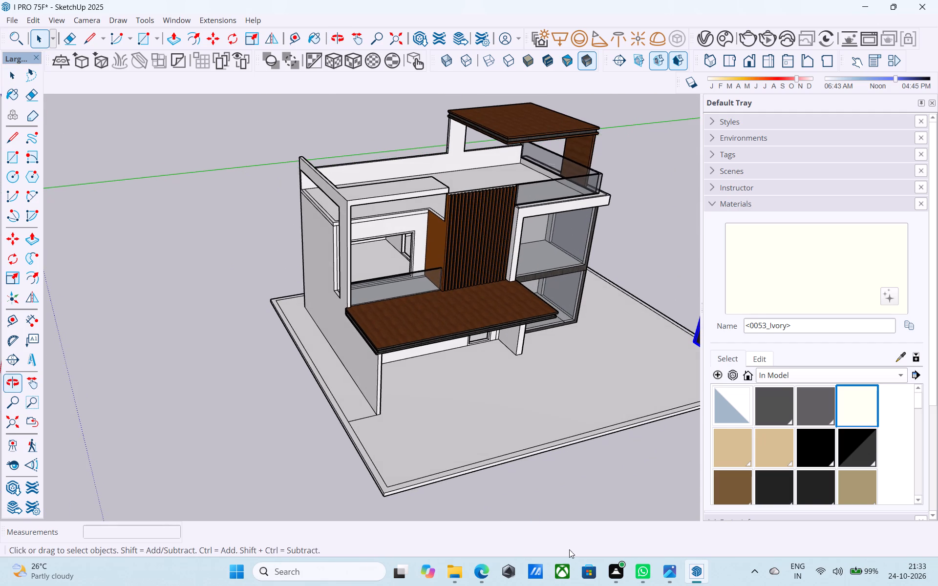
{"action": "middle_click_drag", "start_coordinate": [491, 383], "coordinate": [470, 368]}
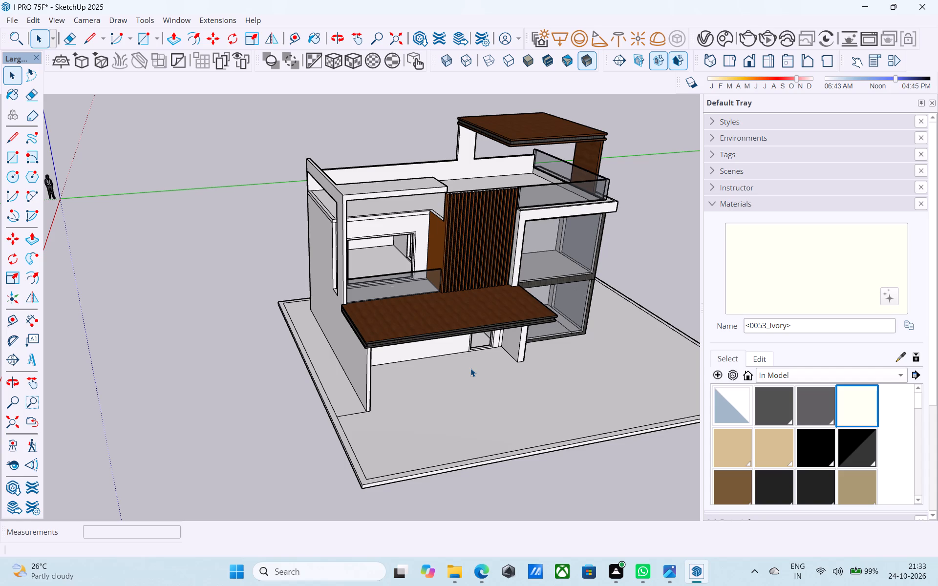
{"action": "scroll", "coordinate": [495, 368], "scroll_direction": "down", "scroll_amount": 3}
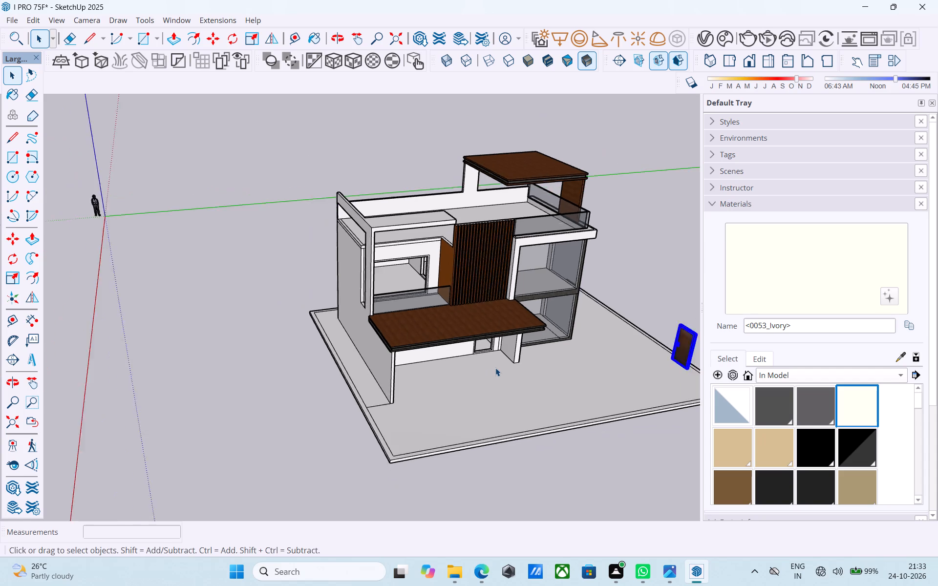
{"action": "scroll", "coordinate": [495, 368], "scroll_direction": "down", "scroll_amount": 3}
{"action": "middle_click_drag", "start_coordinate": [495, 368], "coordinate": [579, 417]}
{"action": "scroll", "coordinate": [434, 398], "scroll_direction": "up", "scroll_amount": 13}
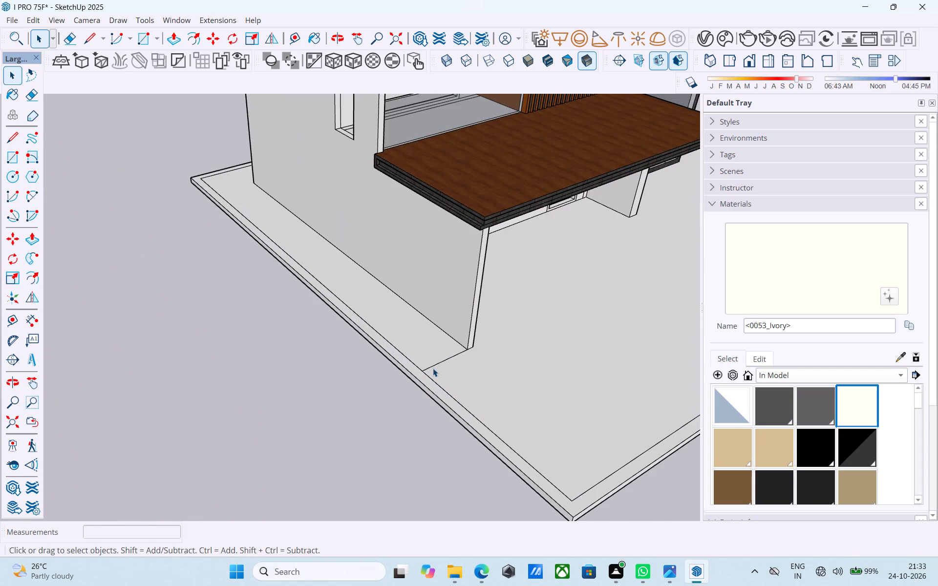
{"action": "left_click", "coordinate": [433, 368]}
{"action": "key", "text": "m"}
{"action": "left_click", "coordinate": [424, 372]}
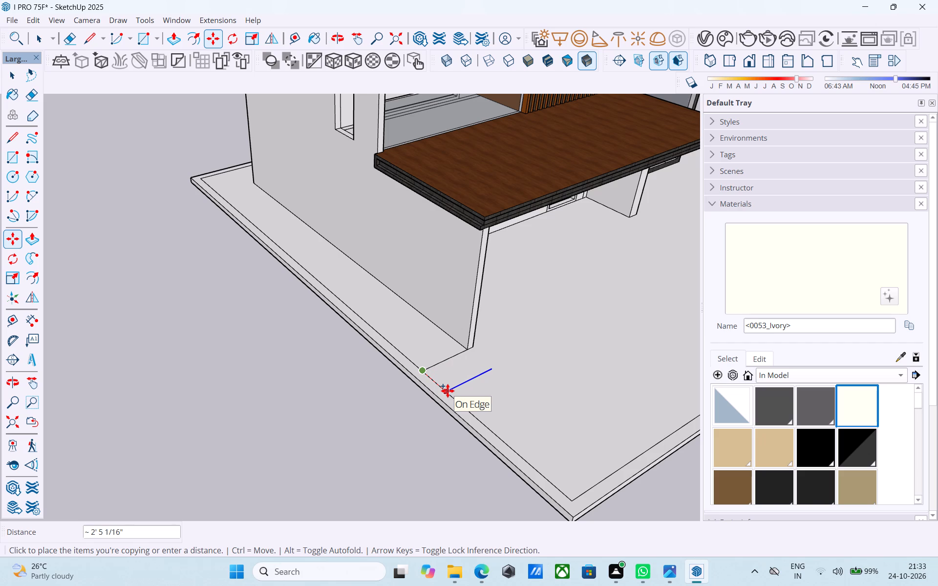
{"action": "type", "text": "4'"}
{"action": "key", "text": "Return"}
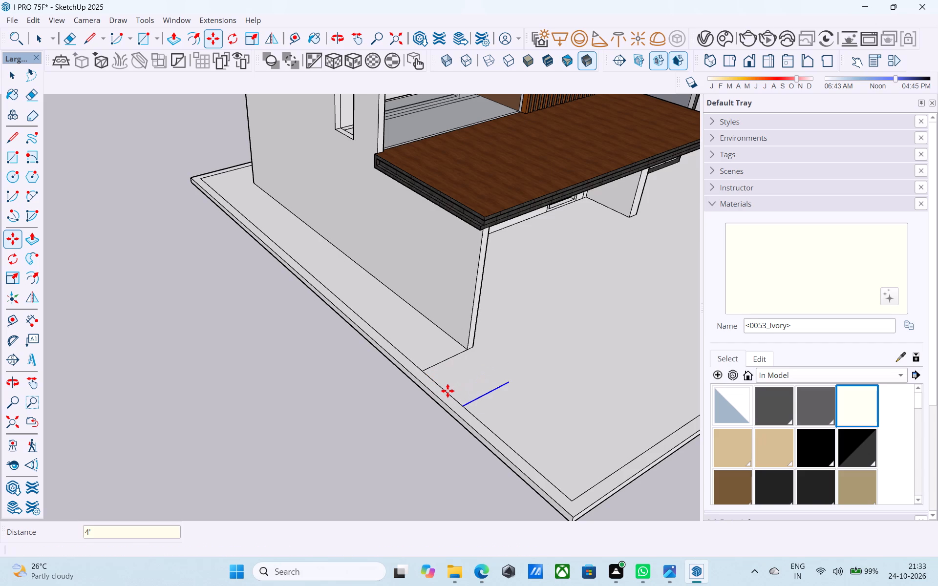
{"action": "key", "text": "space"}
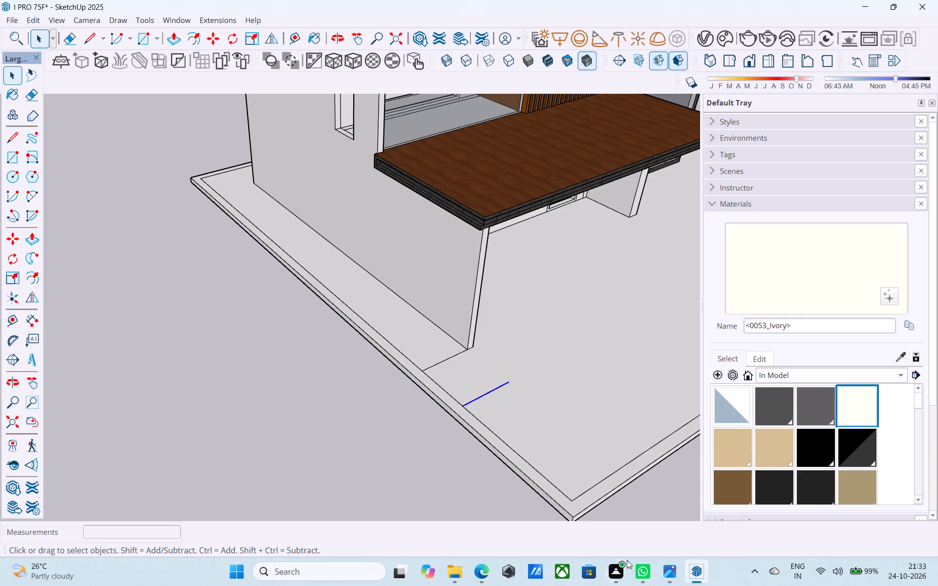